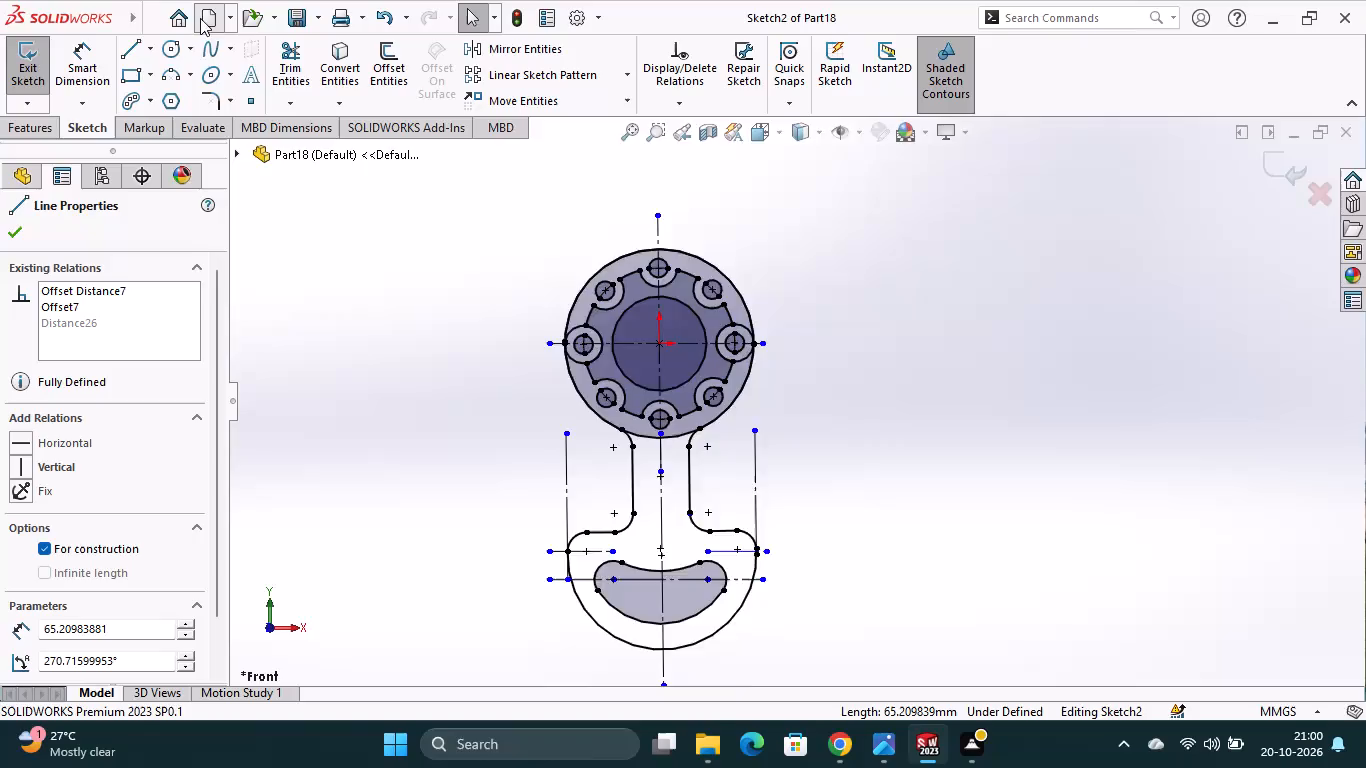
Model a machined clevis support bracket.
Create a new part document.
{"action": "left_click", "coordinate": [852, 620]}
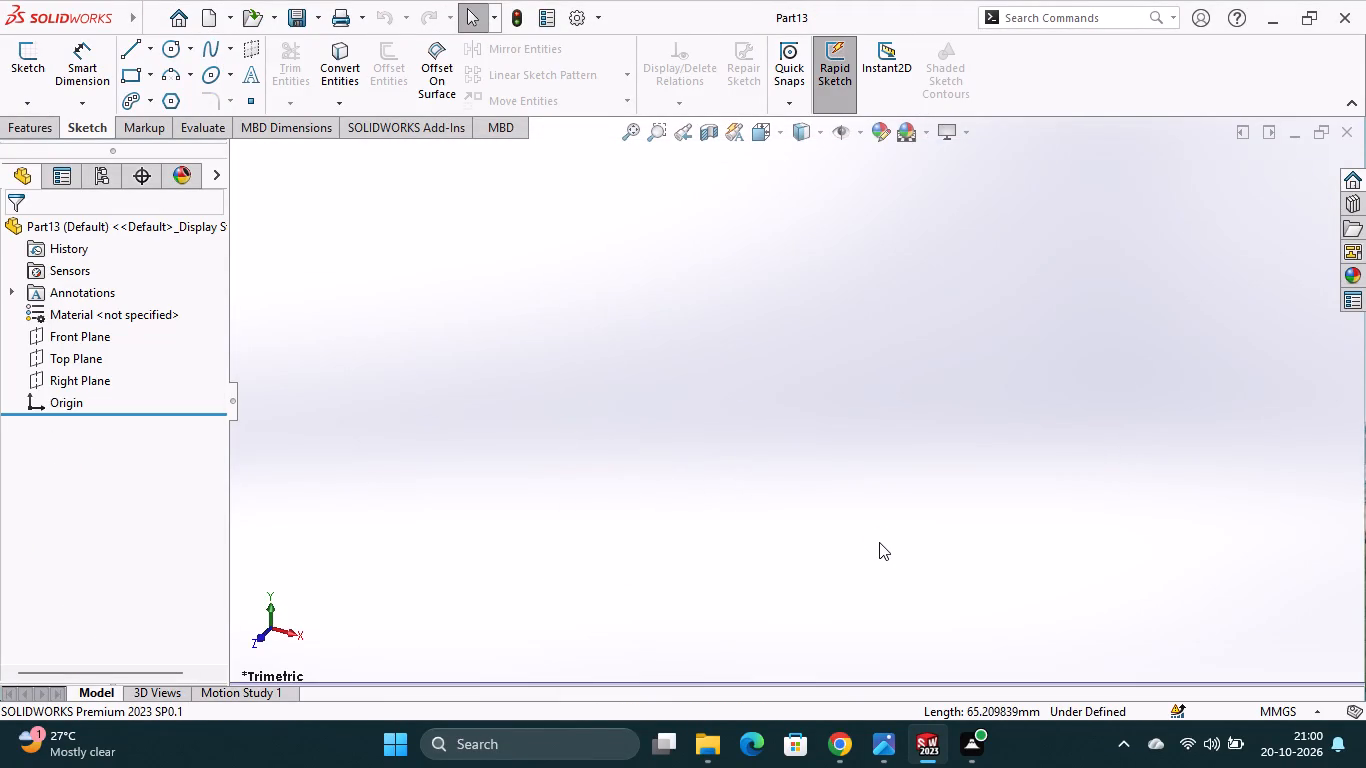
{"action": "scroll", "coordinate": [874, 546], "scroll_direction": "down", "scroll_amount": 1}
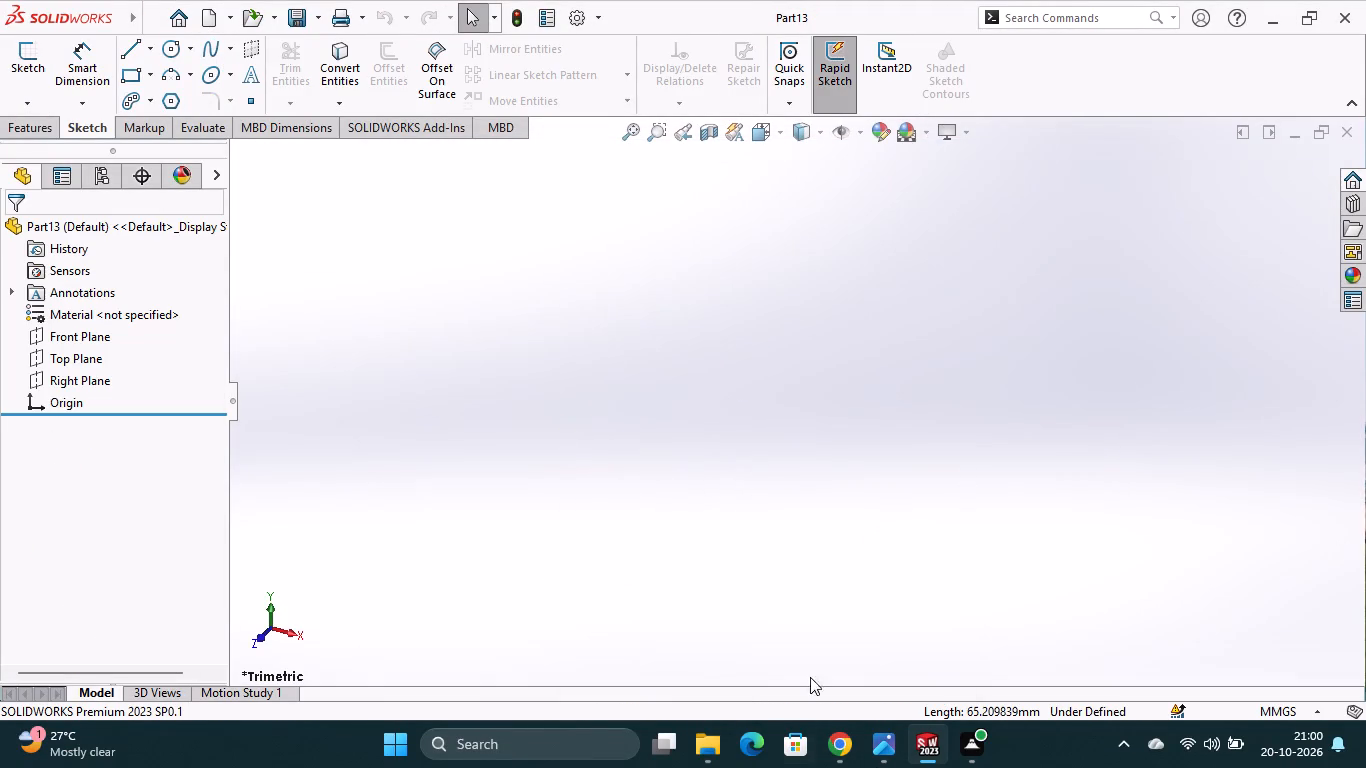
Sketch a closed L-shaped profile on the Front Plane starting at the origin, about 169 mm wide and 88 mm high.
{"action": "left_click", "coordinate": [70, 339]}
{"action": "left_click", "coordinate": [87, 315]}
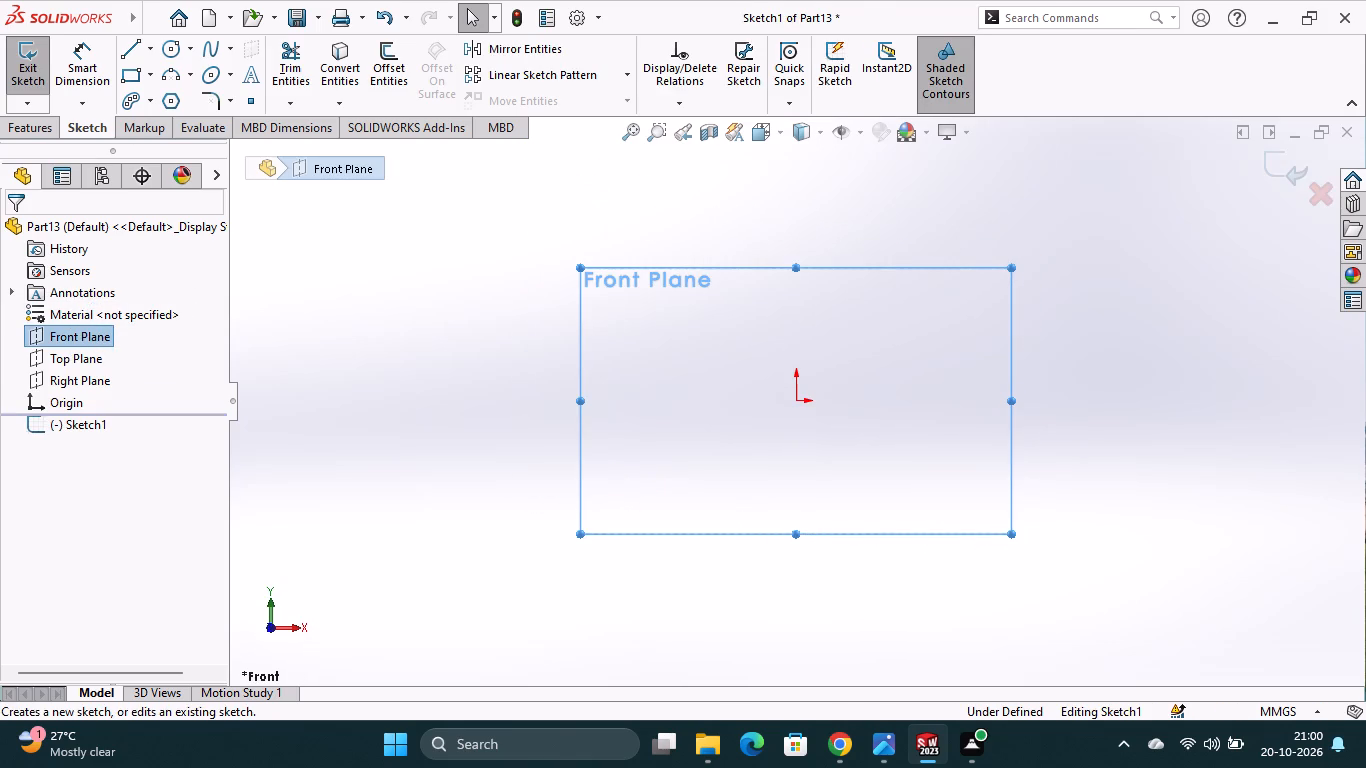
{"action": "left_click", "coordinate": [136, 55]}
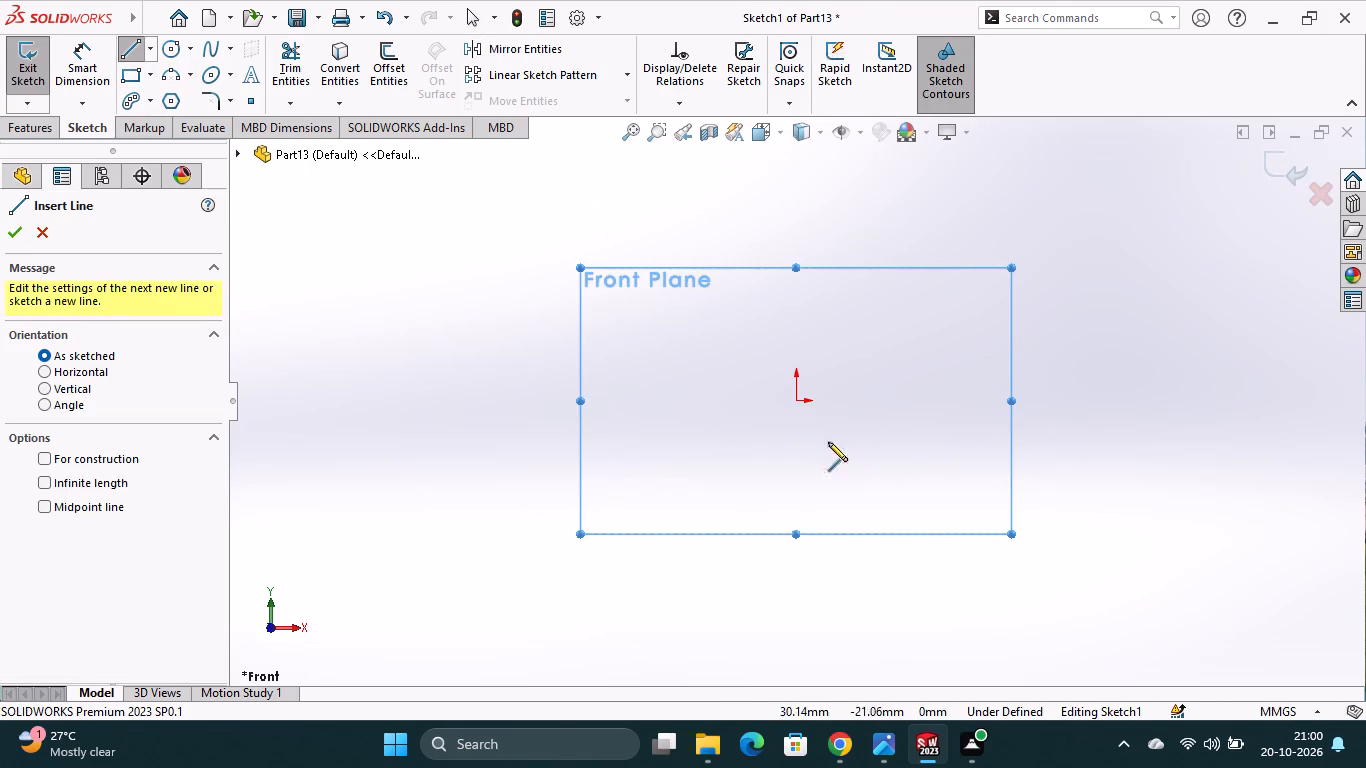
{"action": "left_click", "coordinate": [799, 399]}
{"action": "left_click", "coordinate": [1206, 401]}
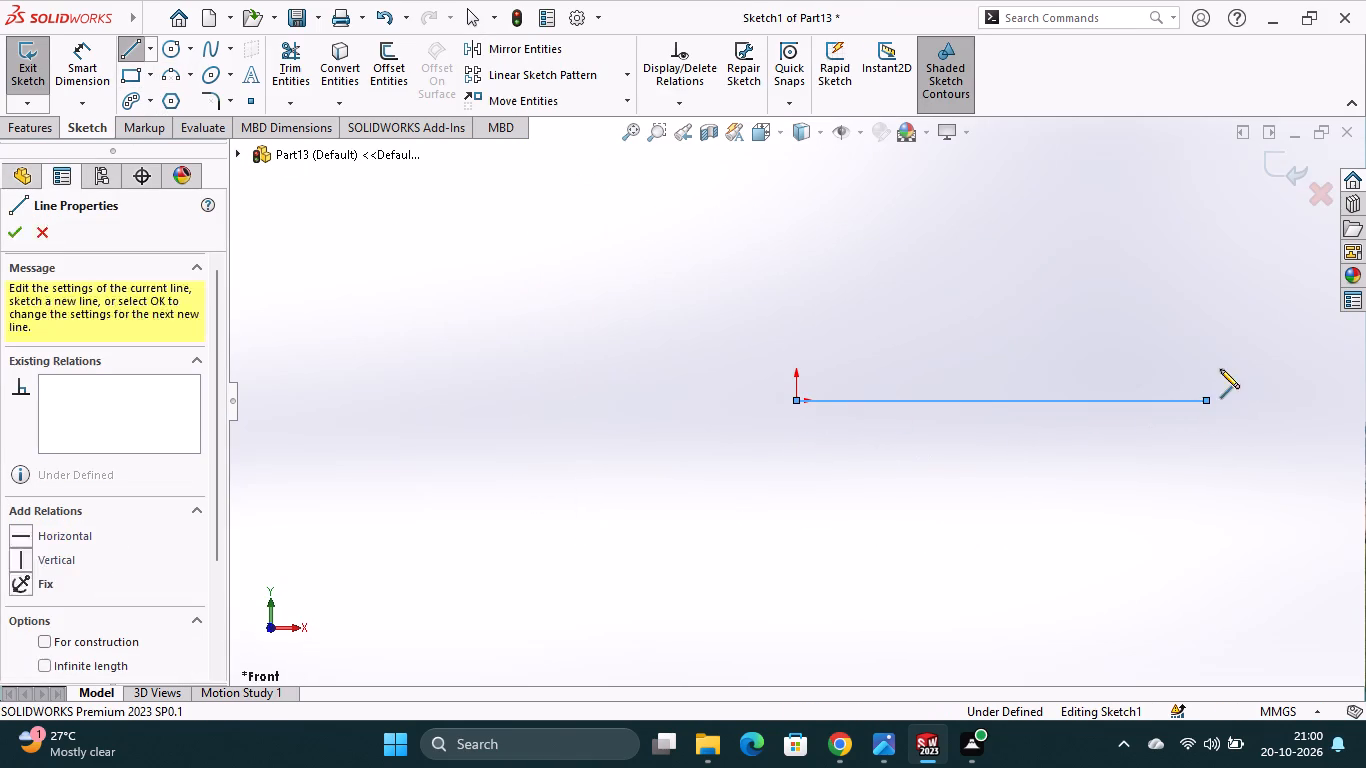
{"action": "left_click", "coordinate": [1206, 301]}
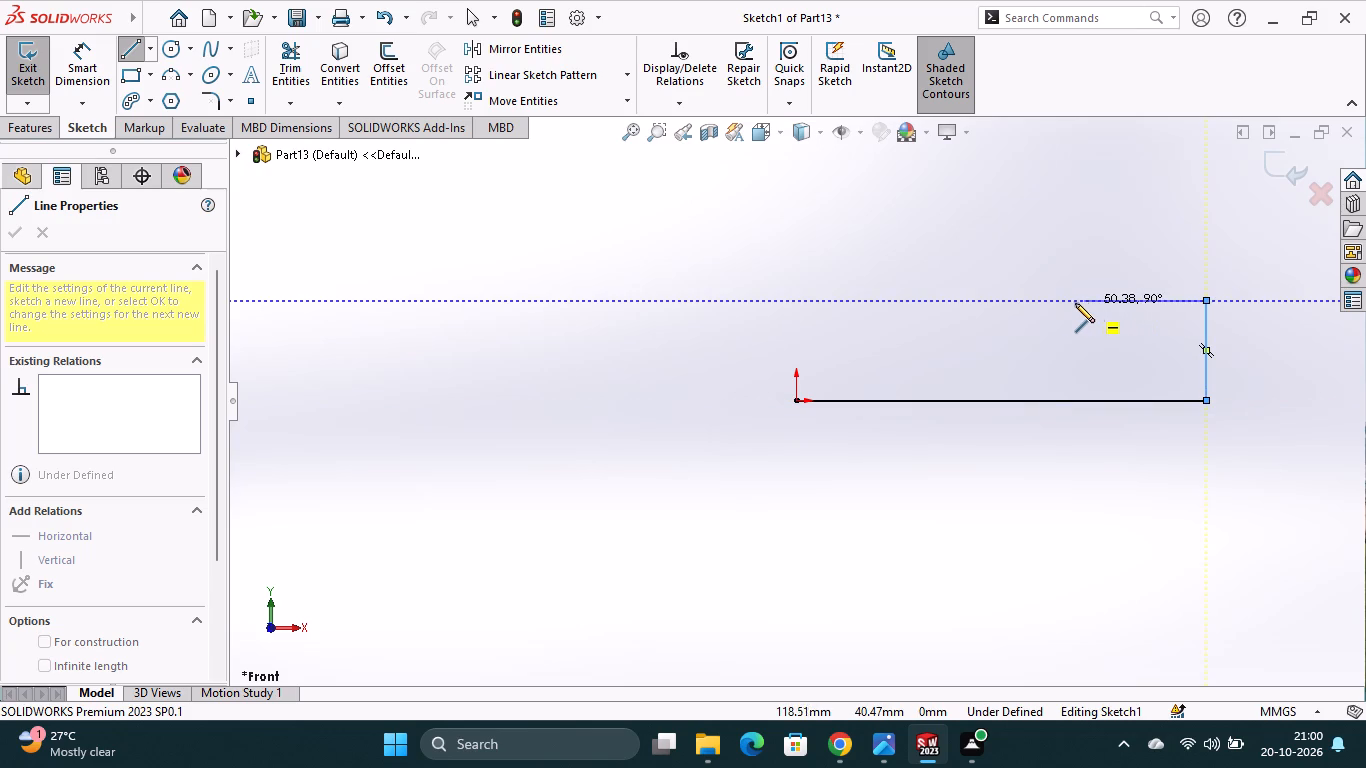
{"action": "left_click", "coordinate": [888, 300]}
{"action": "left_click", "coordinate": [889, 188]}
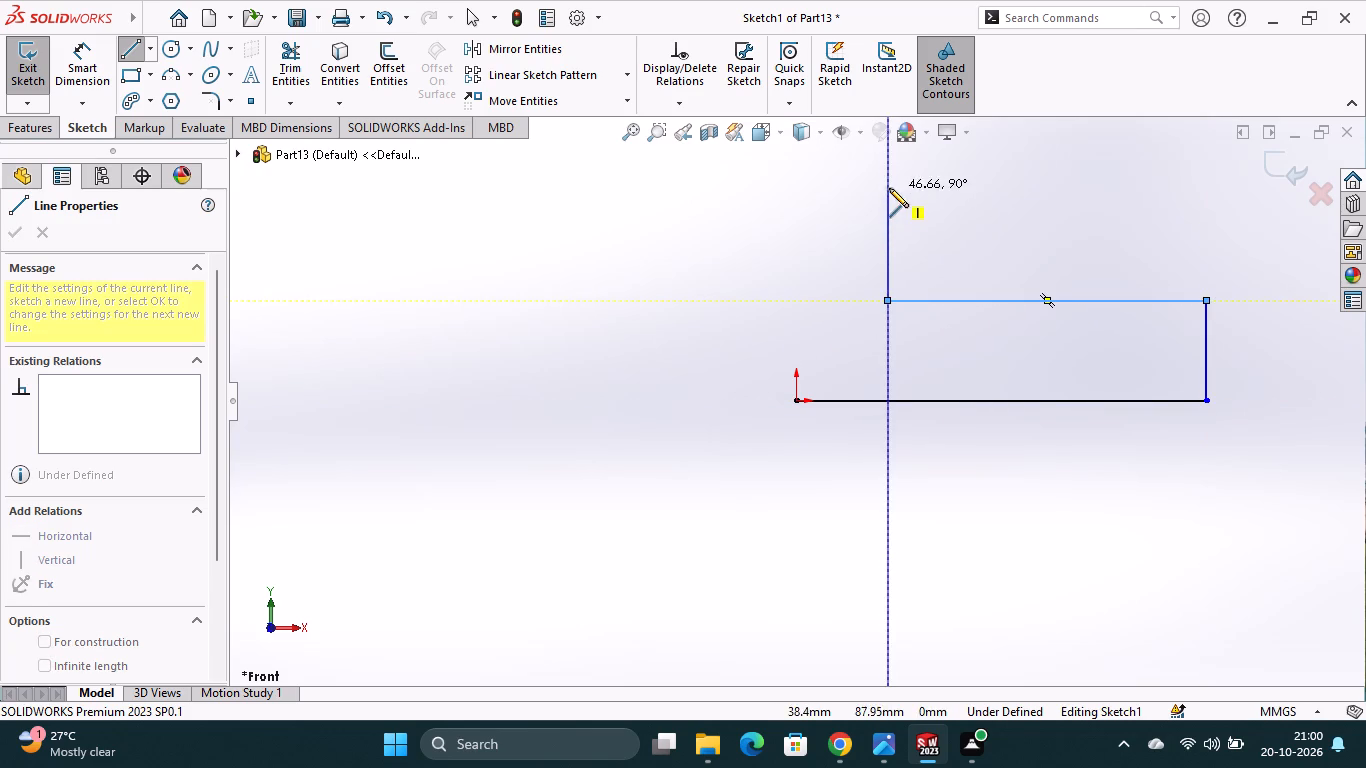
{"action": "left_click", "coordinate": [794, 189]}
{"action": "left_click", "coordinate": [796, 402]}
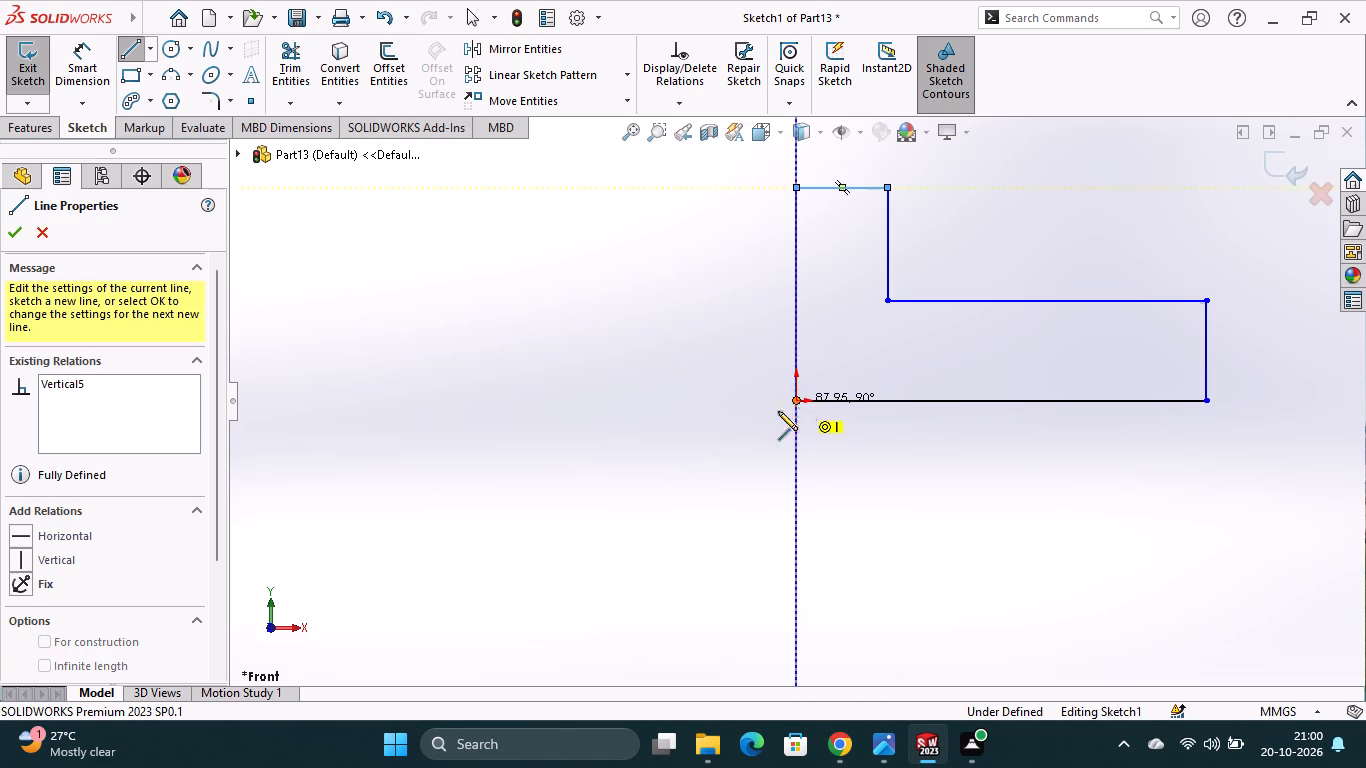
{"action": "key", "text": "Escape"}
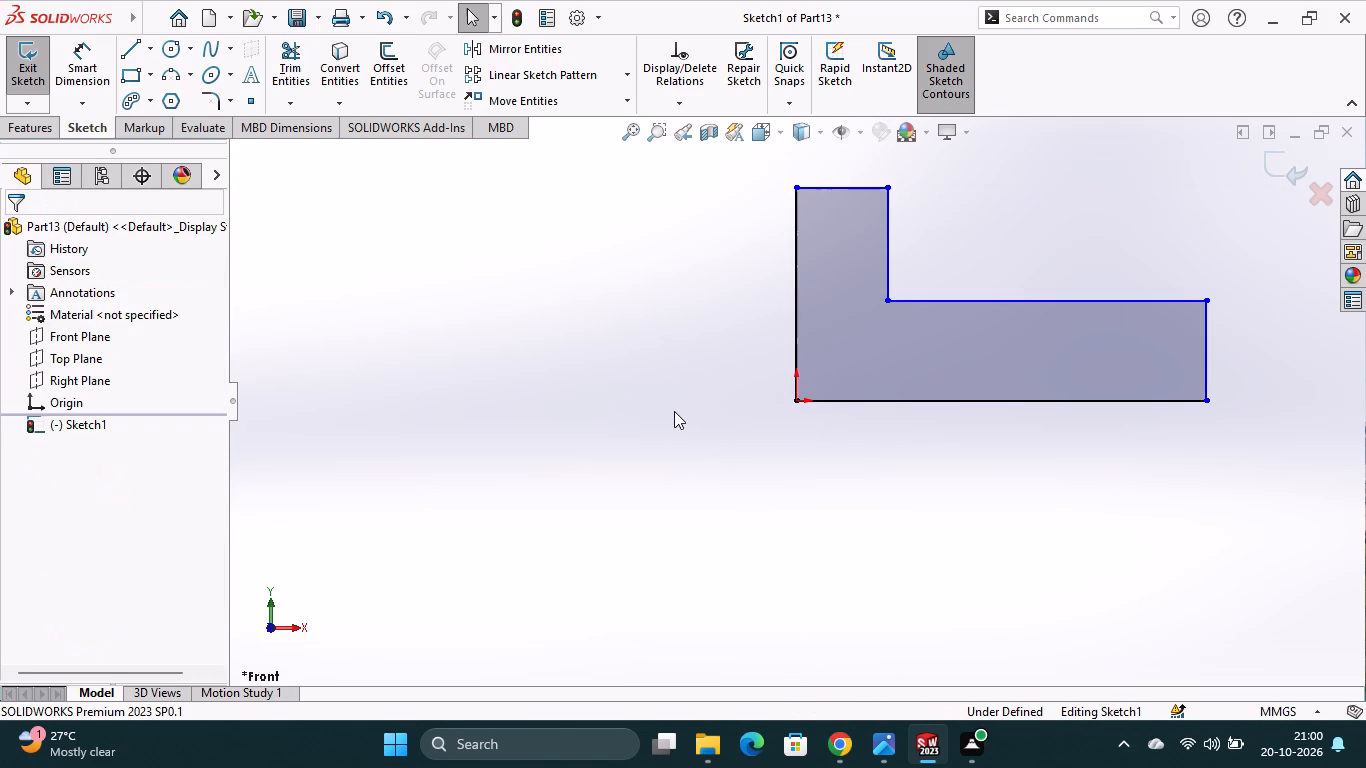
Dimension the L-profile's bottom edge to 140 mm and the vertical edge at its far end to 30 mm.
{"action": "left_click", "coordinate": [82, 69]}
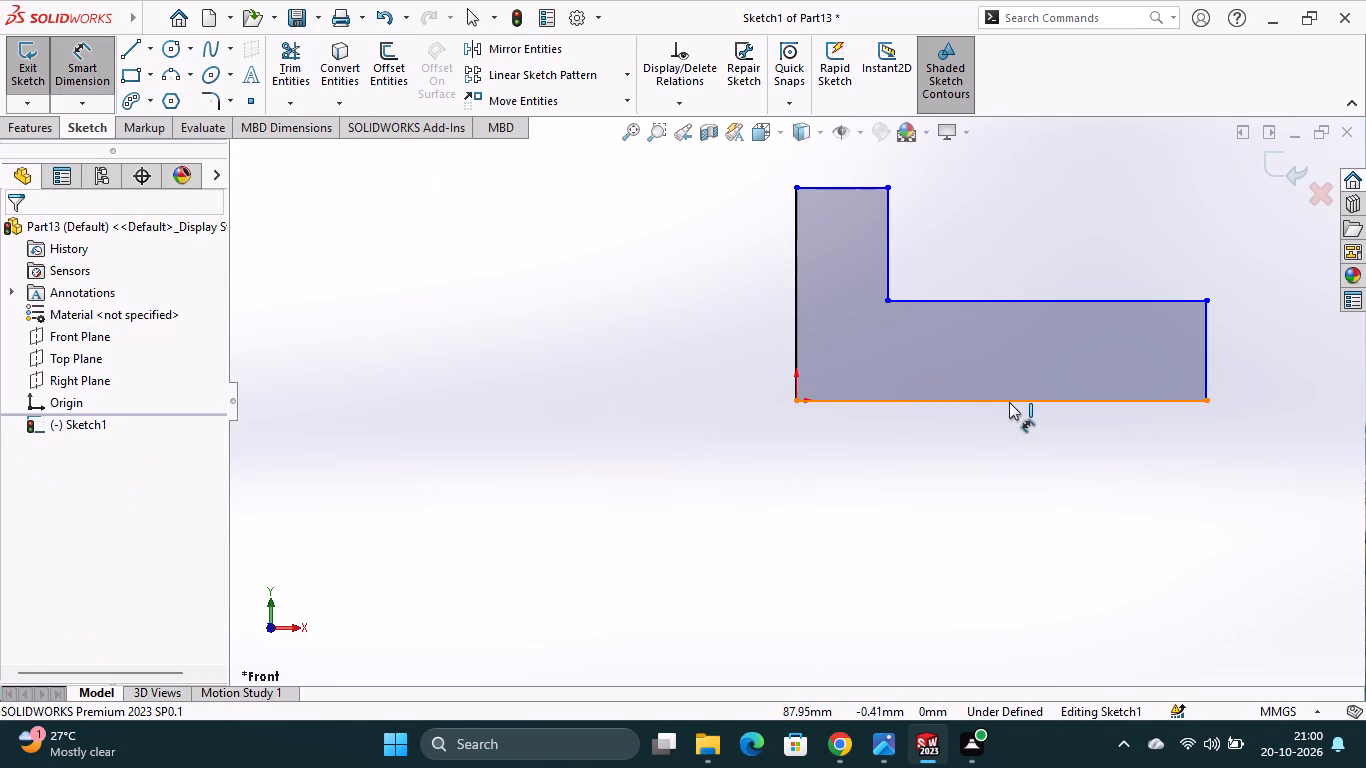
{"action": "left_click", "coordinate": [1009, 402]}
{"action": "left_click", "coordinate": [1003, 439]}
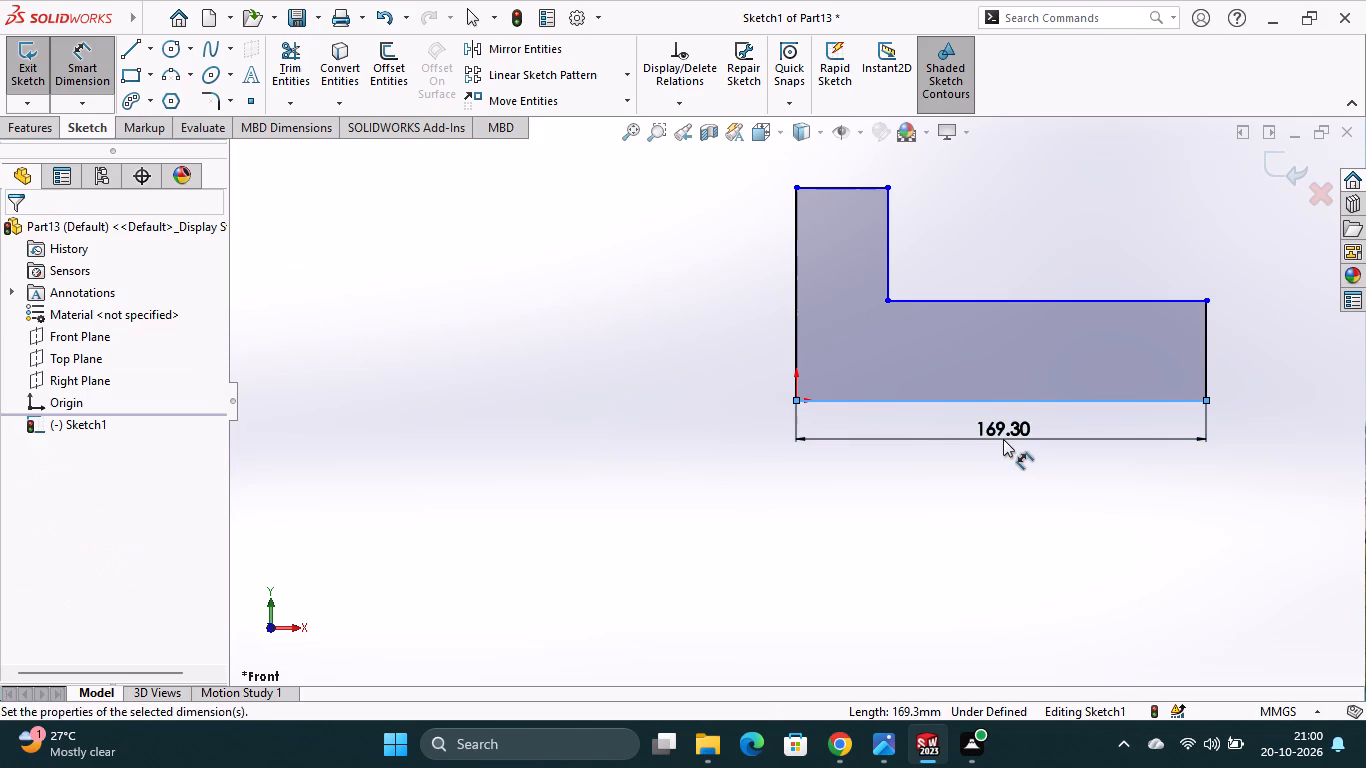
{"action": "type", "text": "140"}
{"action": "key", "text": "Return"}
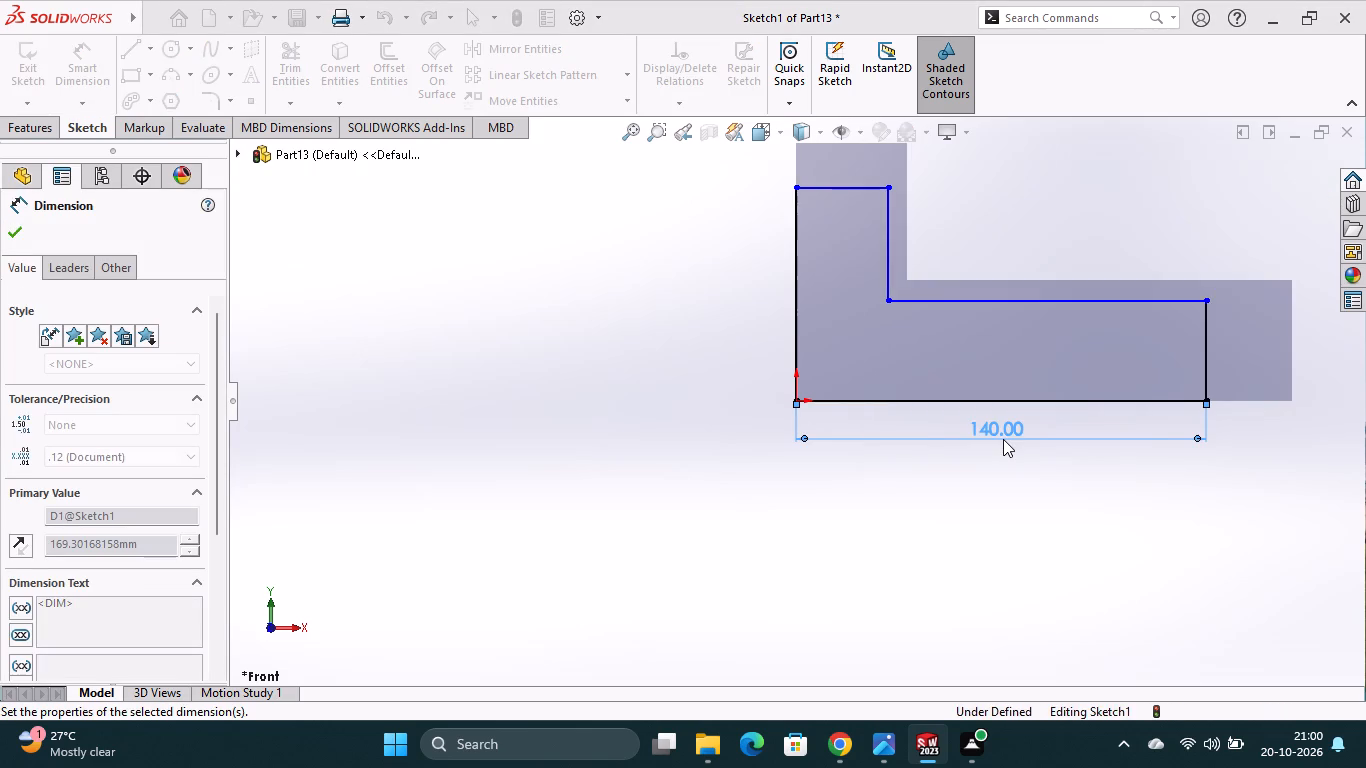
{"action": "left_click", "coordinate": [1209, 365]}
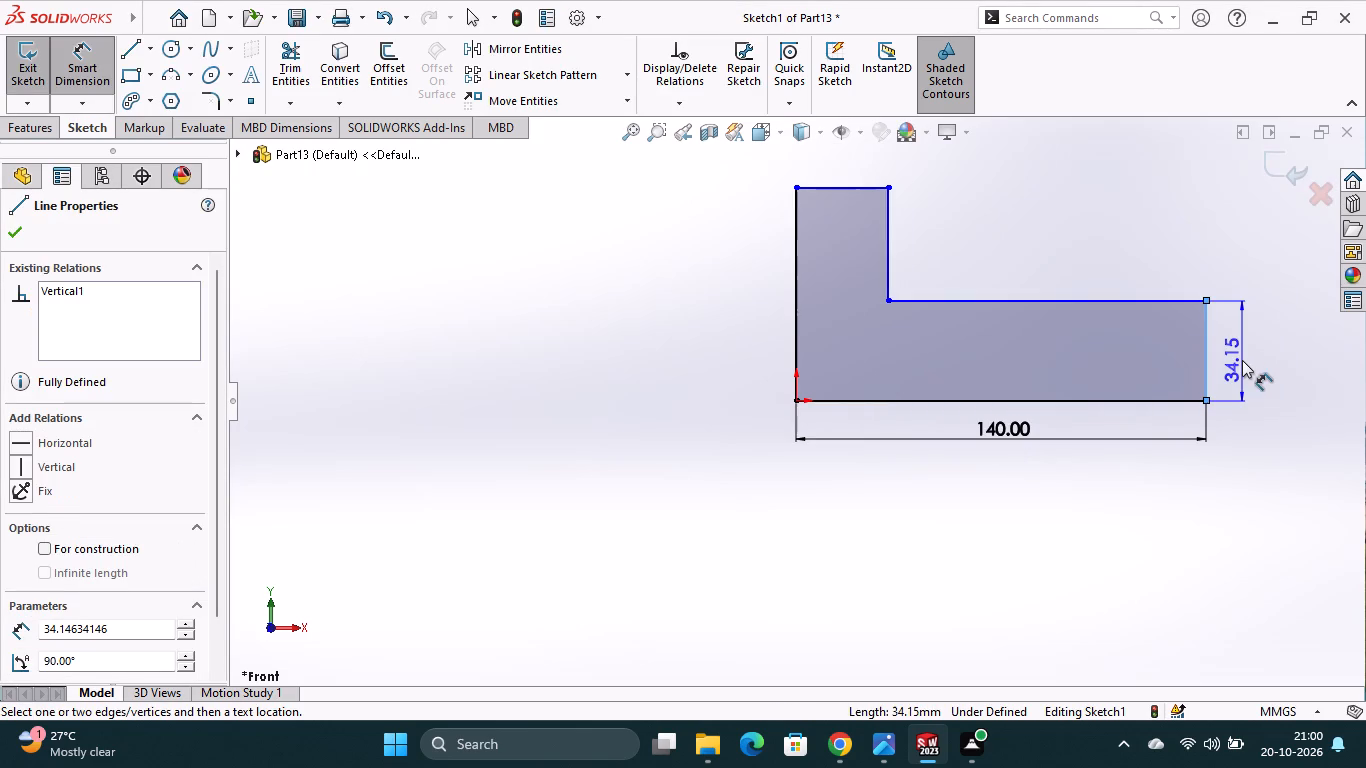
{"action": "left_click", "coordinate": [1243, 359]}
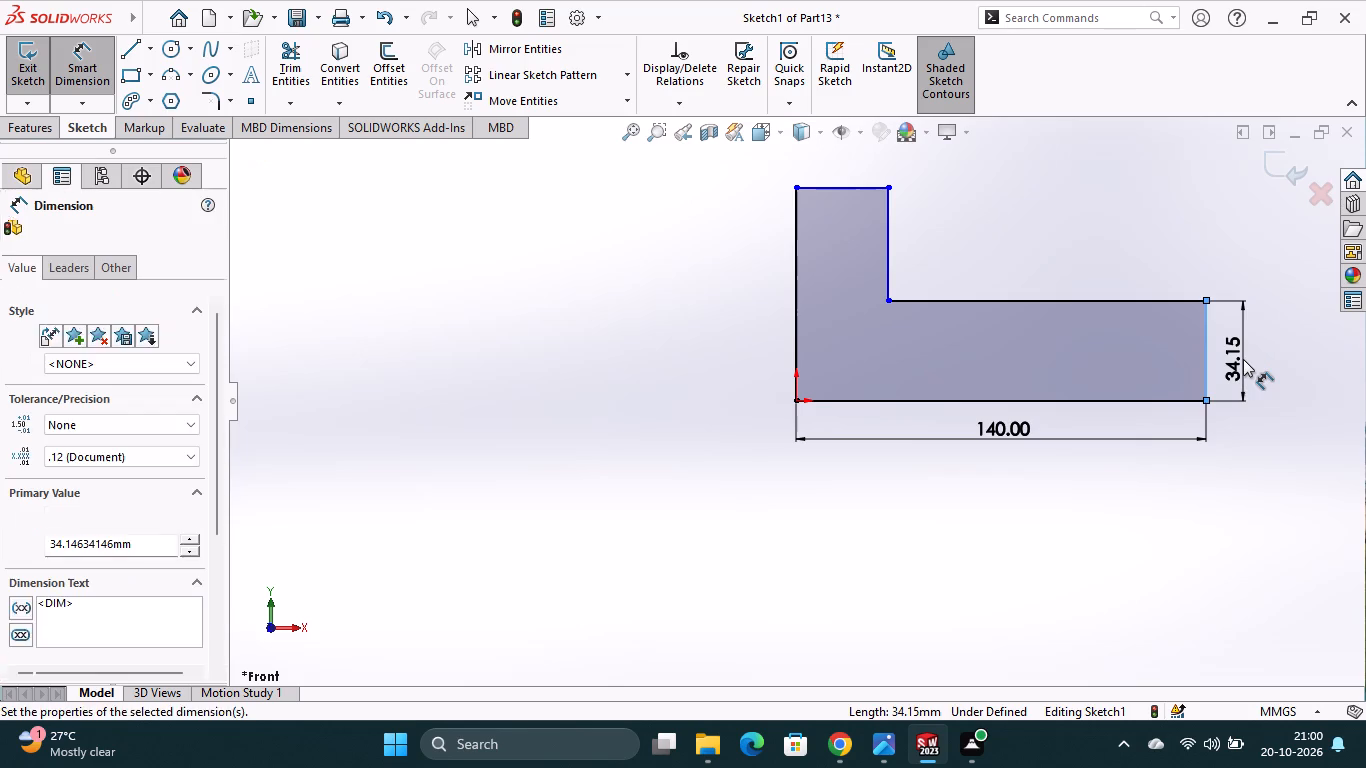
{"action": "type", "text": "30"}
{"action": "key", "text": "Return"}
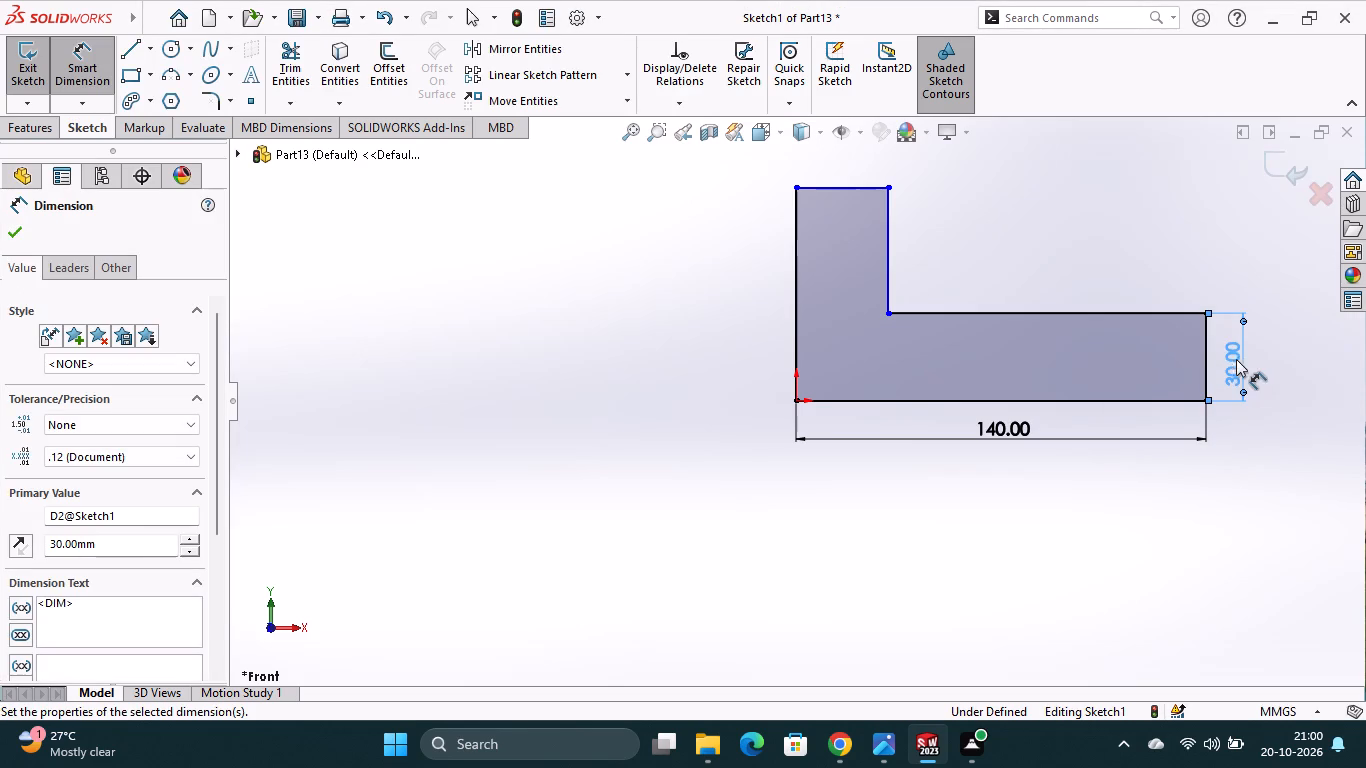
Dimension the upright leg's top edge to 18 mm and the profile's full-height vertical edge to 54 mm.
{"action": "left_click", "coordinate": [833, 188]}
{"action": "left_click", "coordinate": [838, 169]}
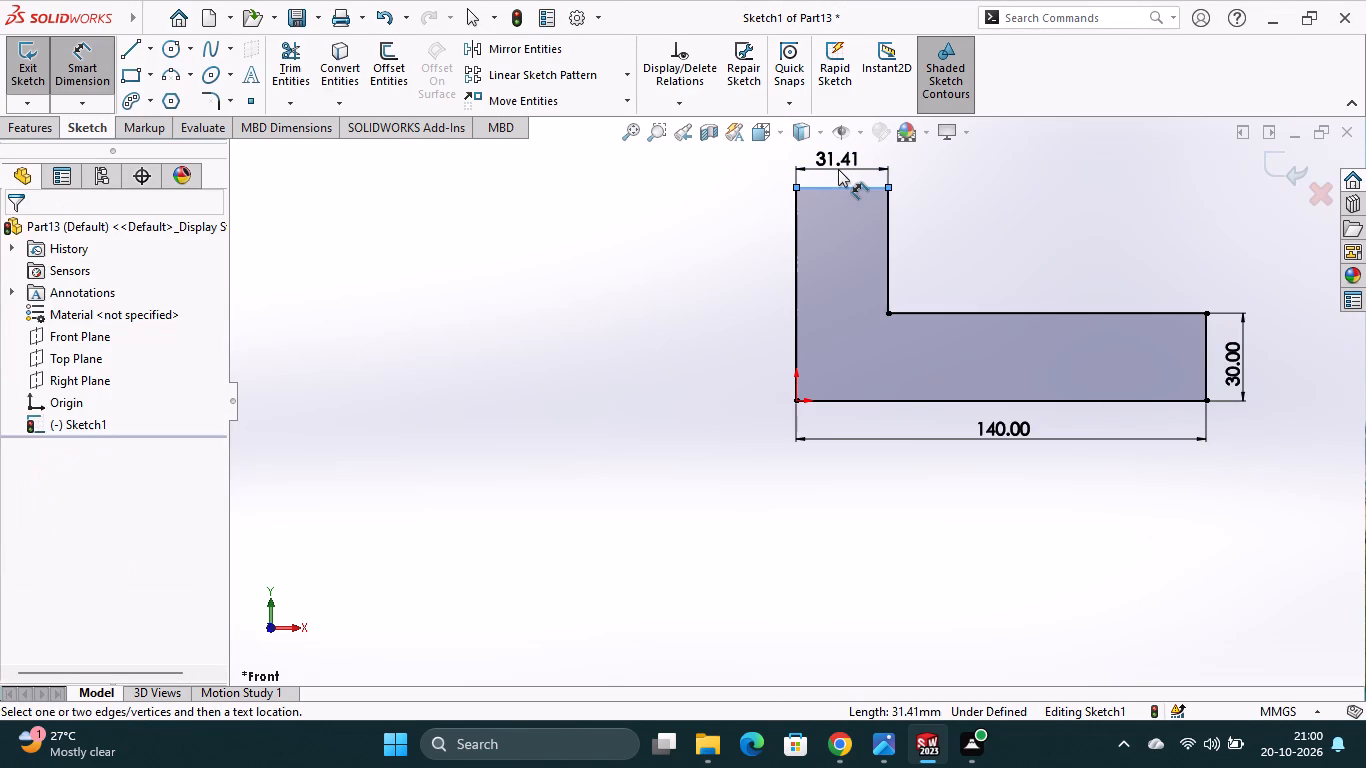
{"action": "type", "text": "18"}
{"action": "key", "text": "Return"}
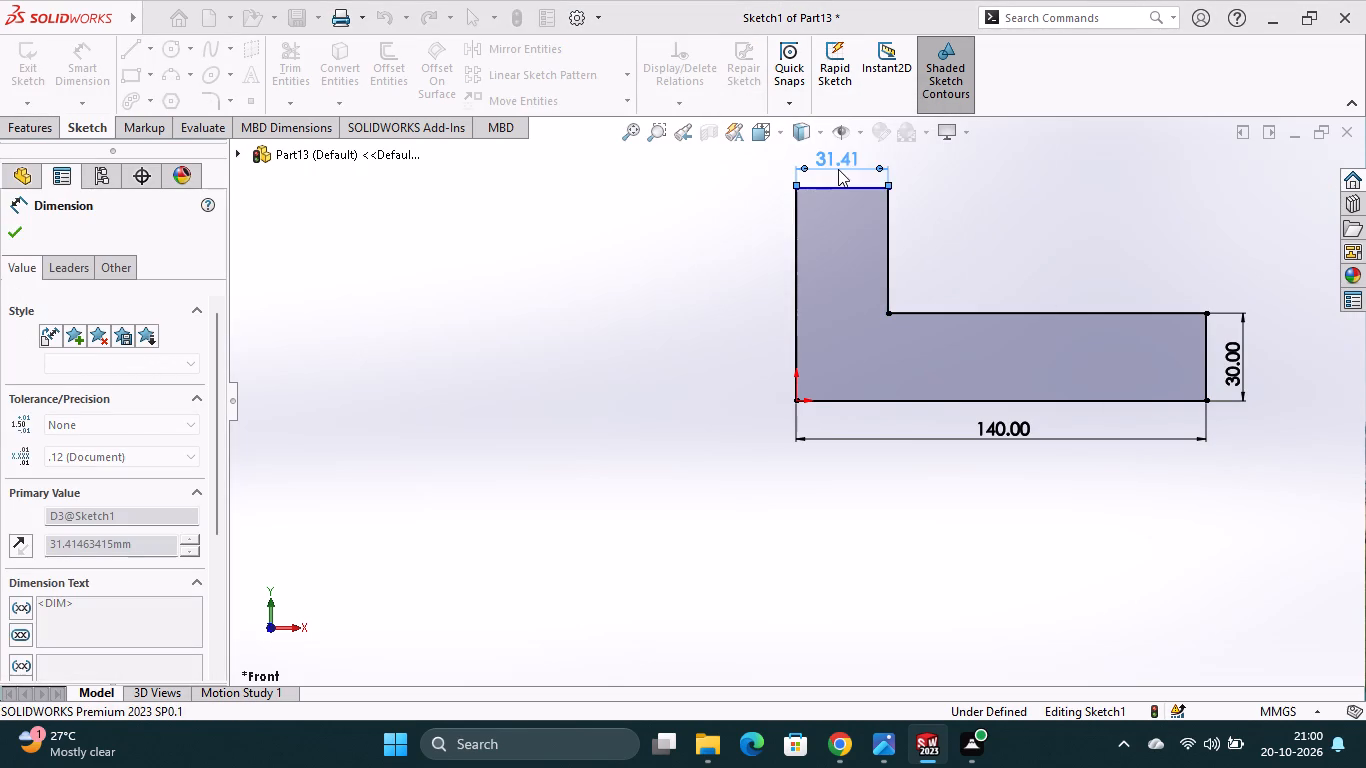
{"action": "left_click", "coordinate": [794, 281]}
{"action": "left_click", "coordinate": [753, 285]}
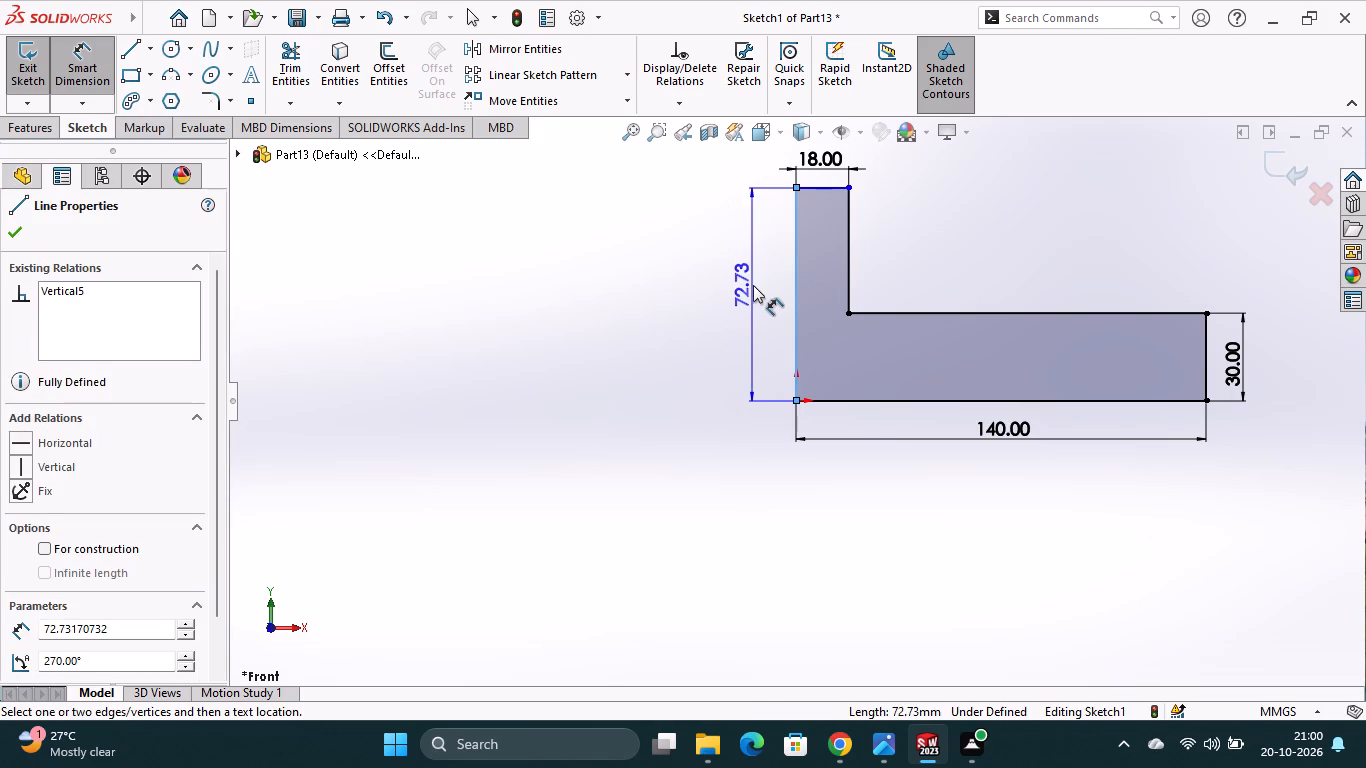
{"action": "type", "text": "54"}
{"action": "key", "text": "Return"}
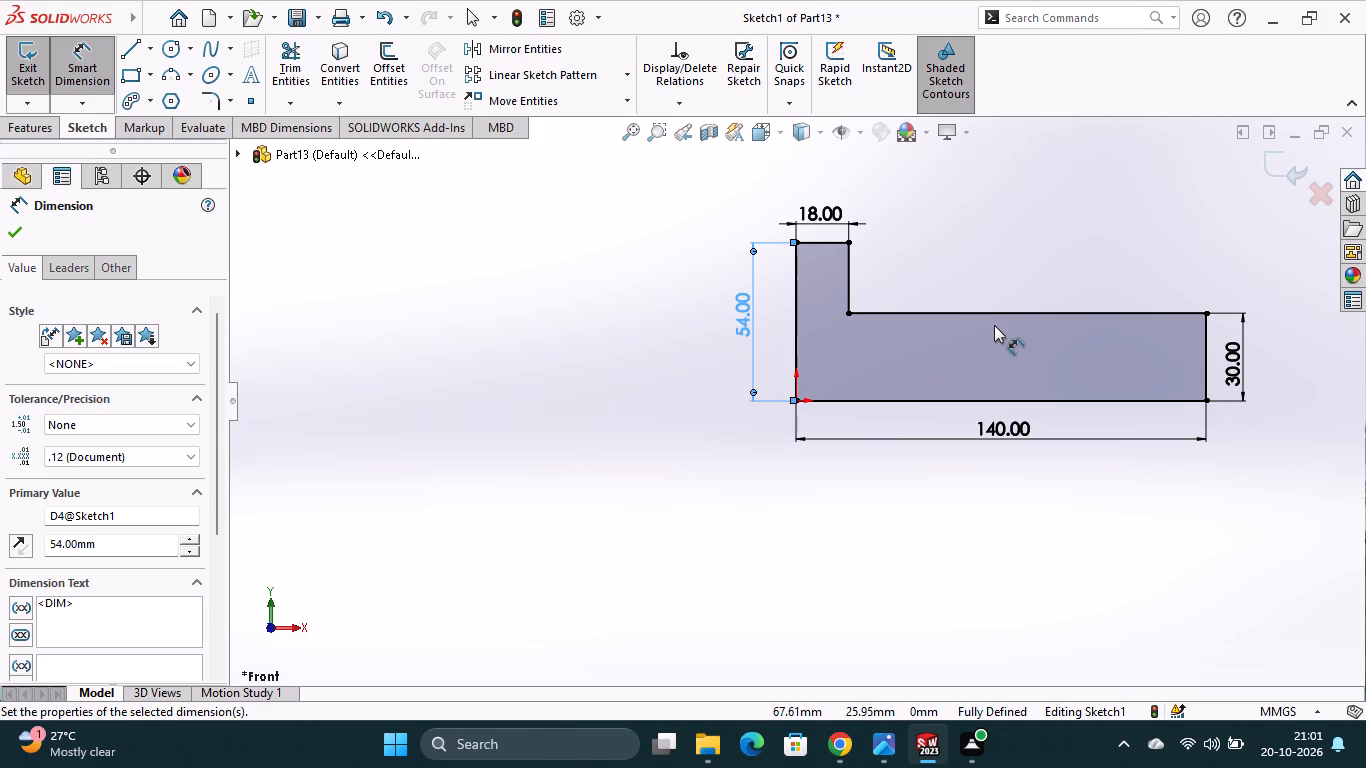
Extrude the L-profile as a boss with a Mid Plane end condition and a depth of 82 mm.
{"action": "left_click", "coordinate": [36, 122]}
{"action": "left_click", "coordinate": [36, 85]}
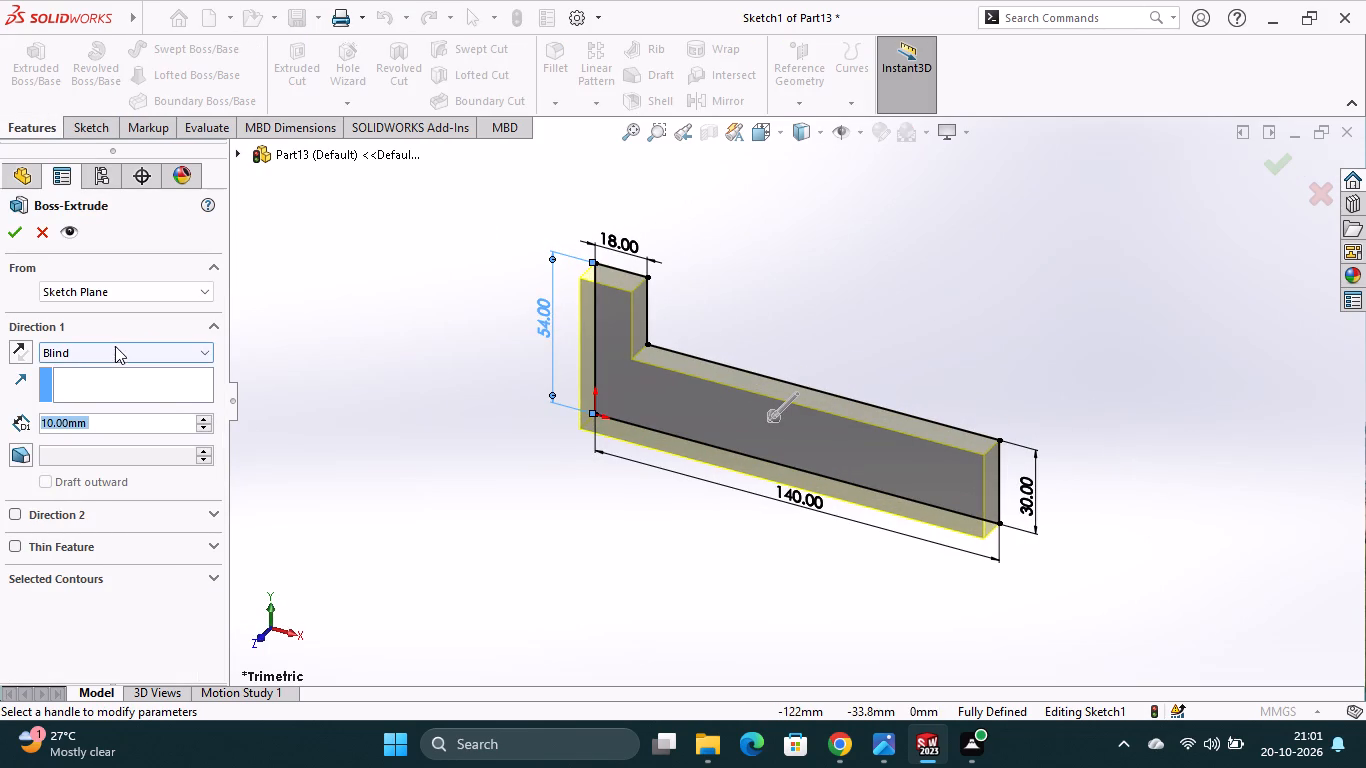
{"action": "left_click", "coordinate": [116, 346]}
{"action": "left_click", "coordinate": [118, 436]}
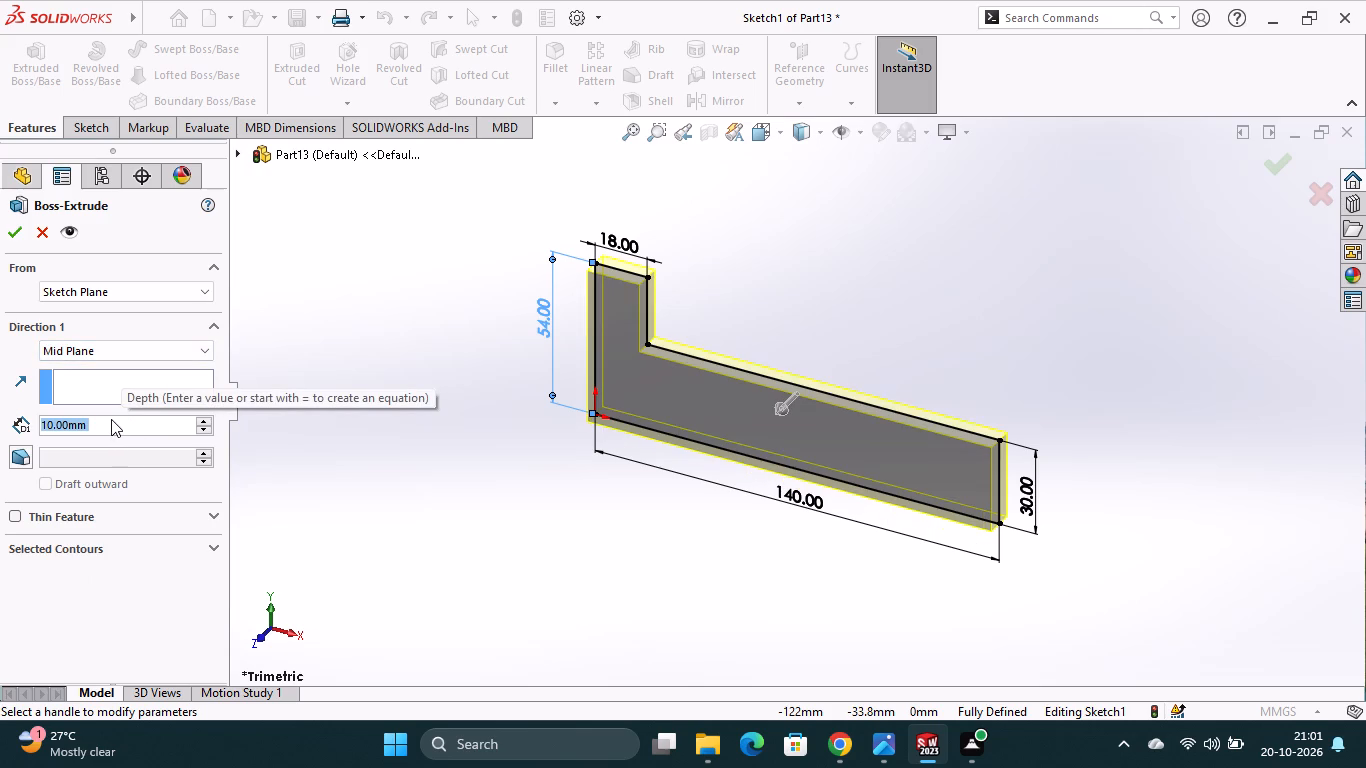
{"action": "type", "text": "82"}
{"action": "key", "text": "Return"}
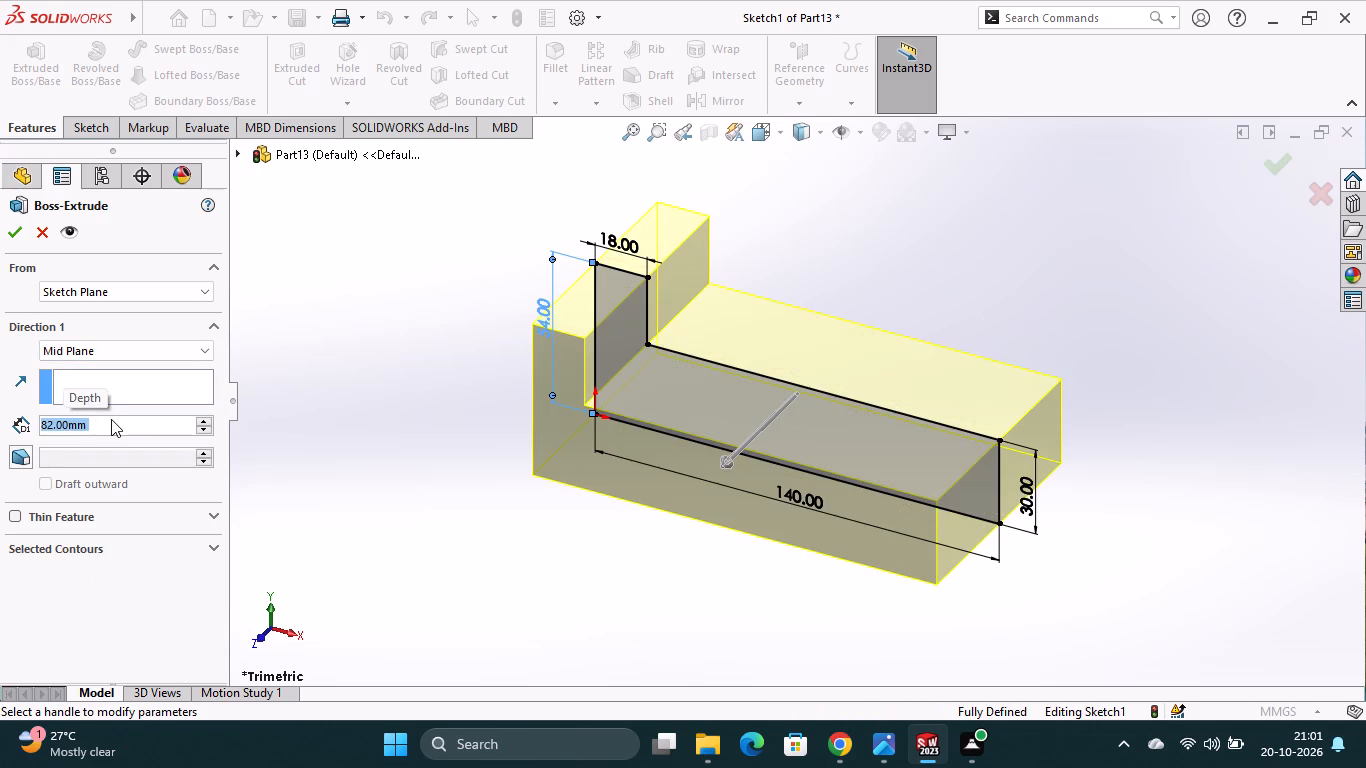
{"action": "left_click", "coordinate": [19, 236]}
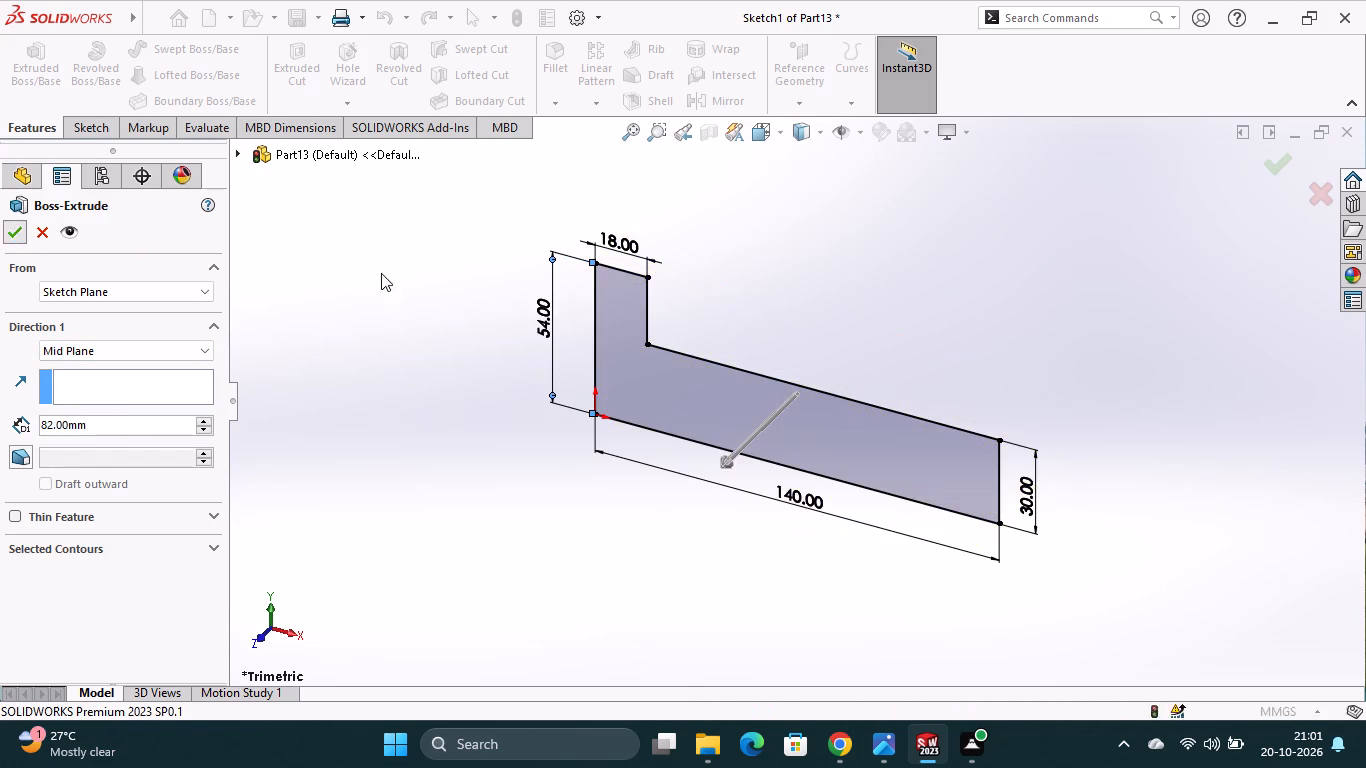
{"action": "left_click", "coordinate": [944, 306]}
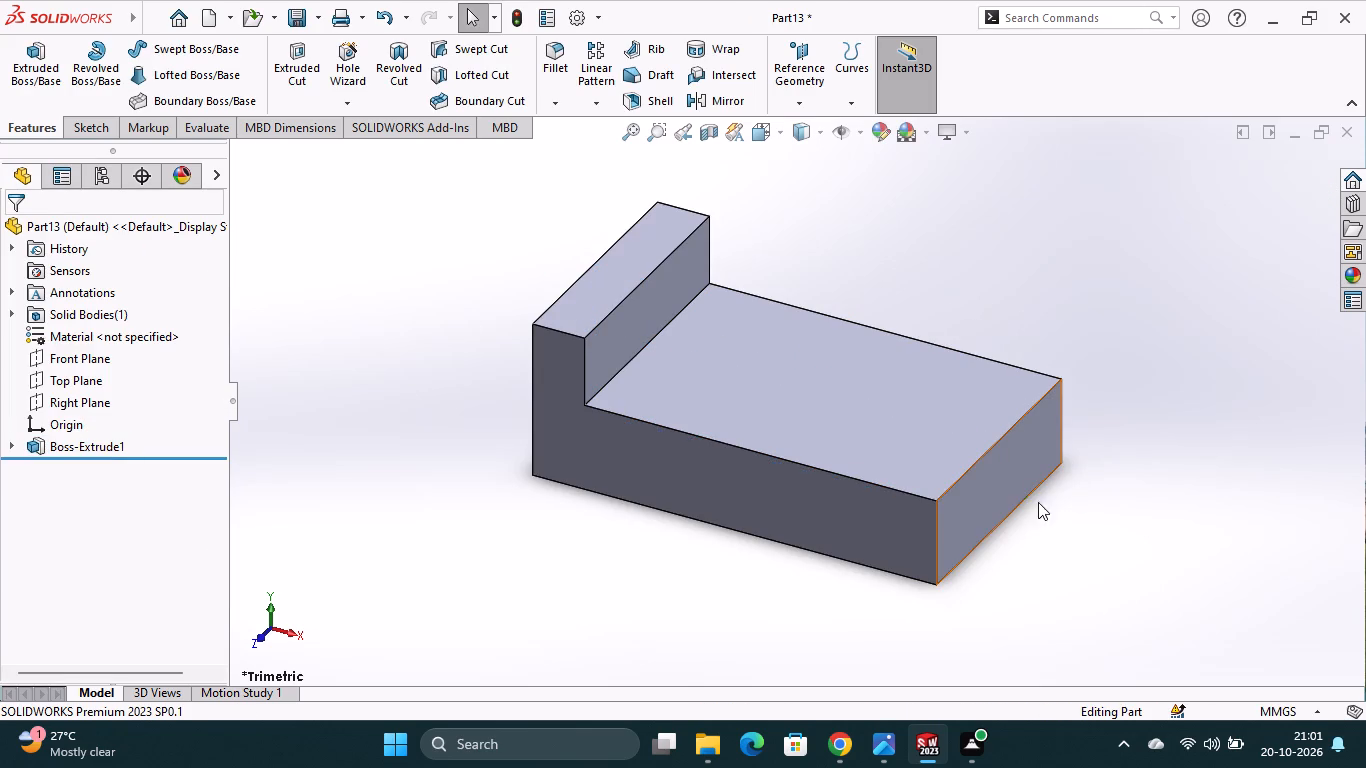
On the block's bottom face, sketch two concentric circles of about 26 mm and 15 mm radius, centred at the midpoint of the end edge opposite the origin.
{"action": "middle_click_drag", "start_coordinate": [995, 563], "coordinate": [1068, 309]}
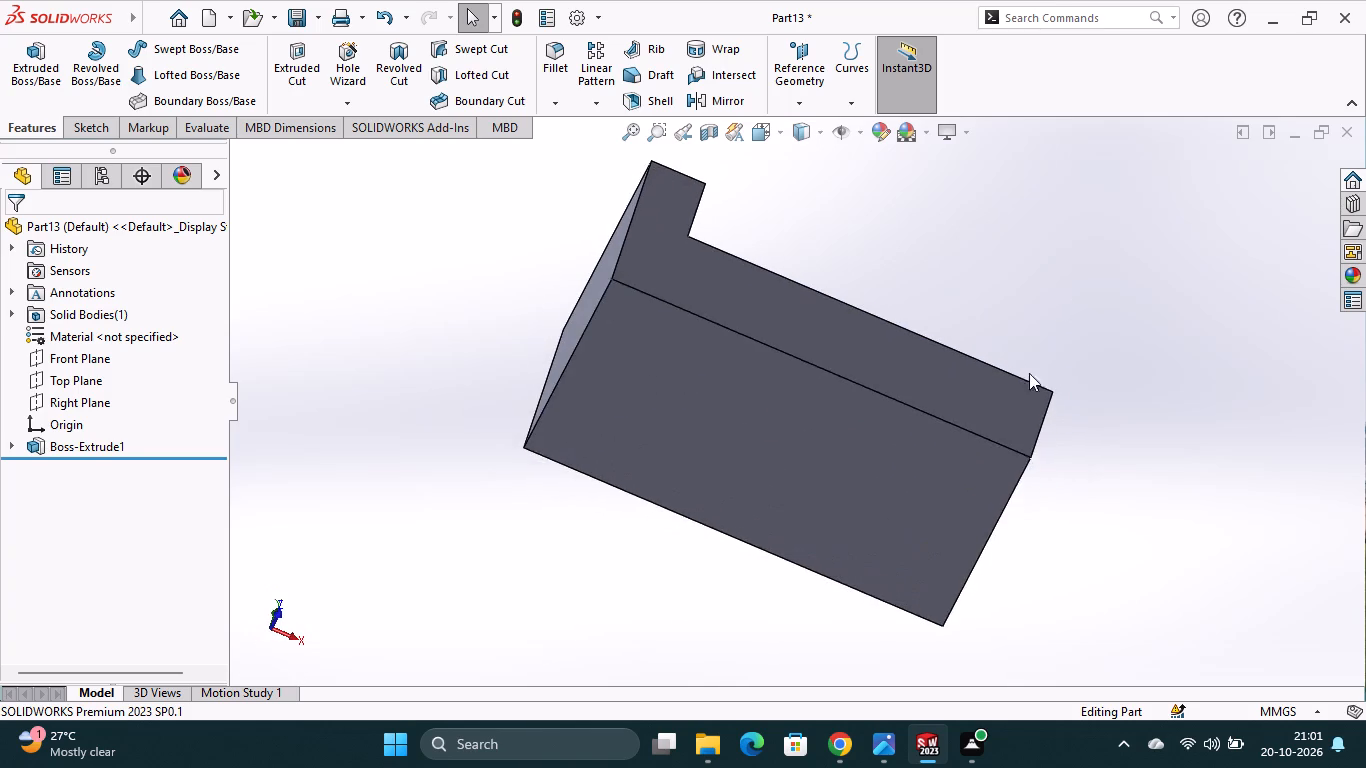
{"action": "left_click", "coordinate": [957, 483]}
{"action": "left_click", "coordinate": [1045, 431]}
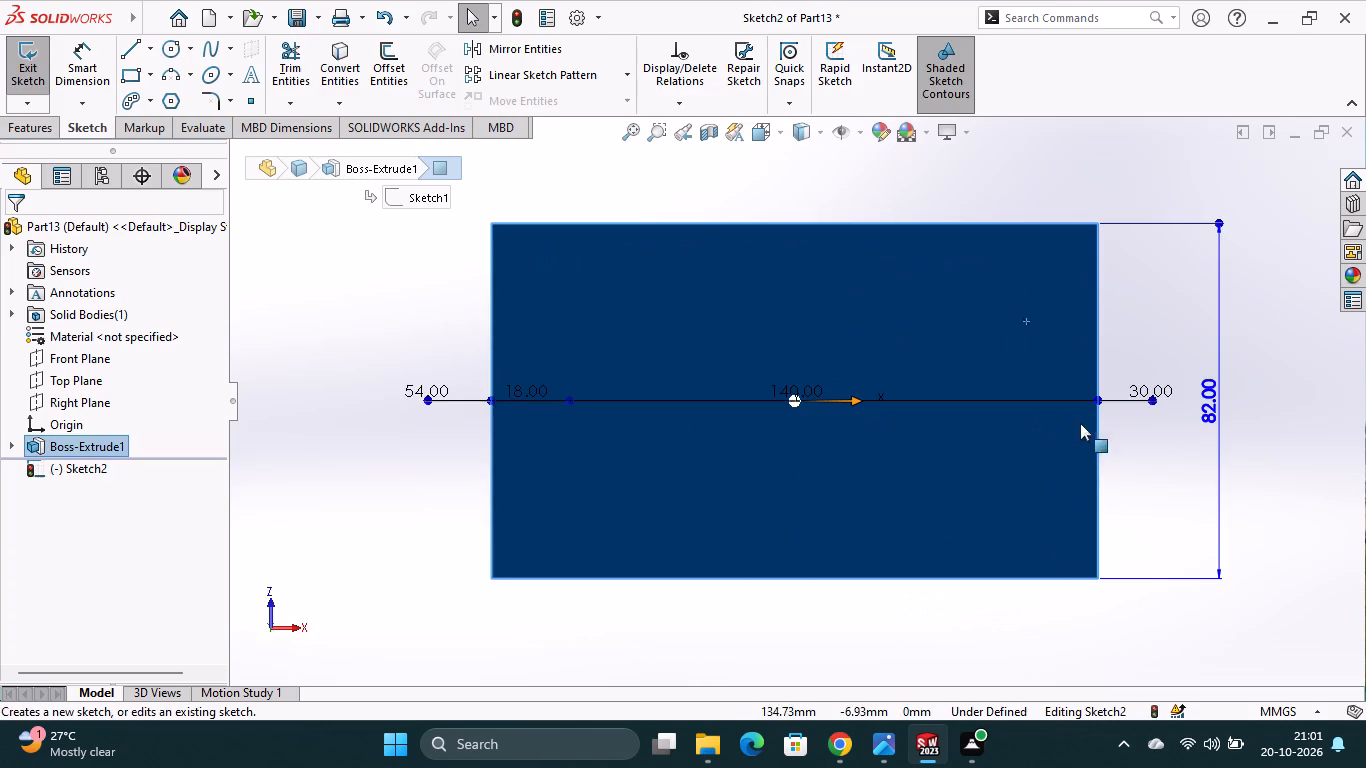
{"action": "middle_click_drag", "start_coordinate": [986, 147], "coordinate": [983, 171]}
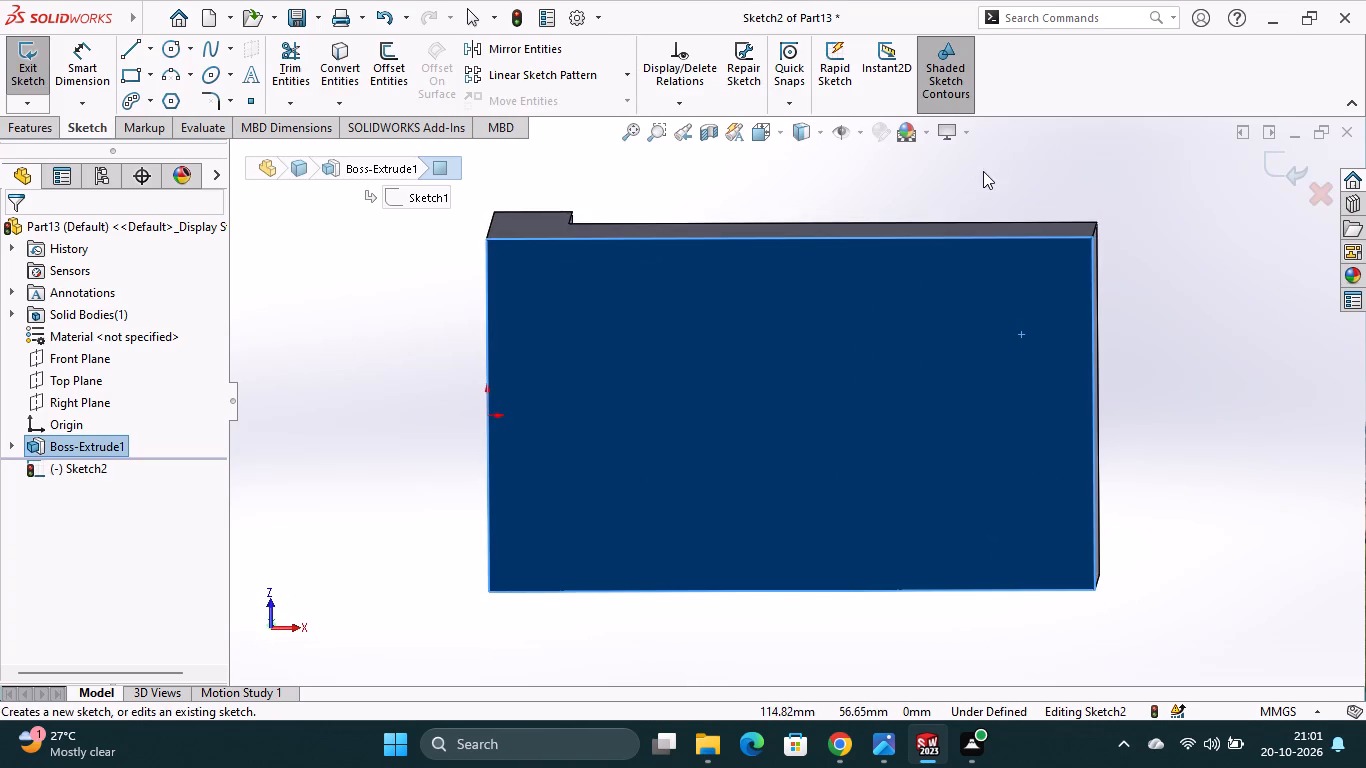
{"action": "left_click", "coordinate": [822, 130]}
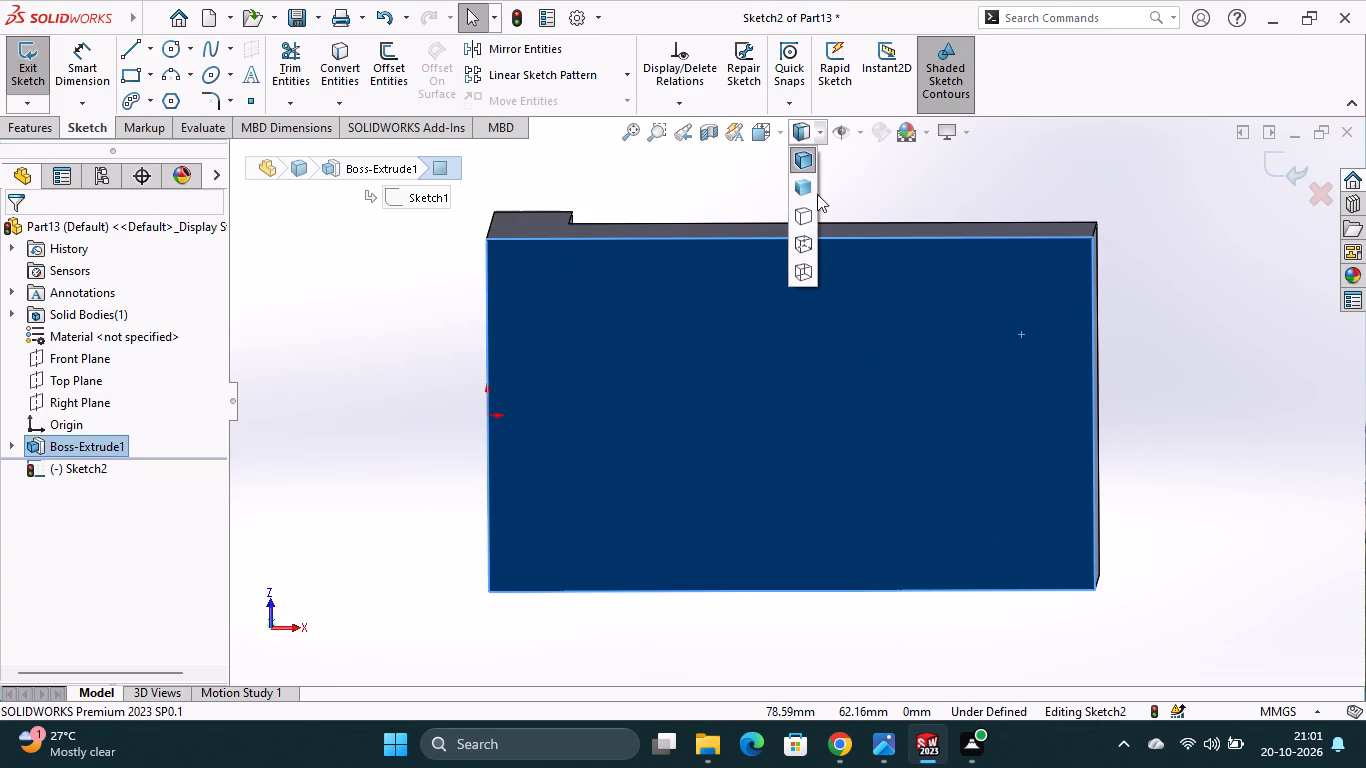
{"action": "left_click", "coordinate": [836, 185]}
{"action": "left_click", "coordinate": [779, 136]}
{"action": "left_click", "coordinate": [794, 221]}
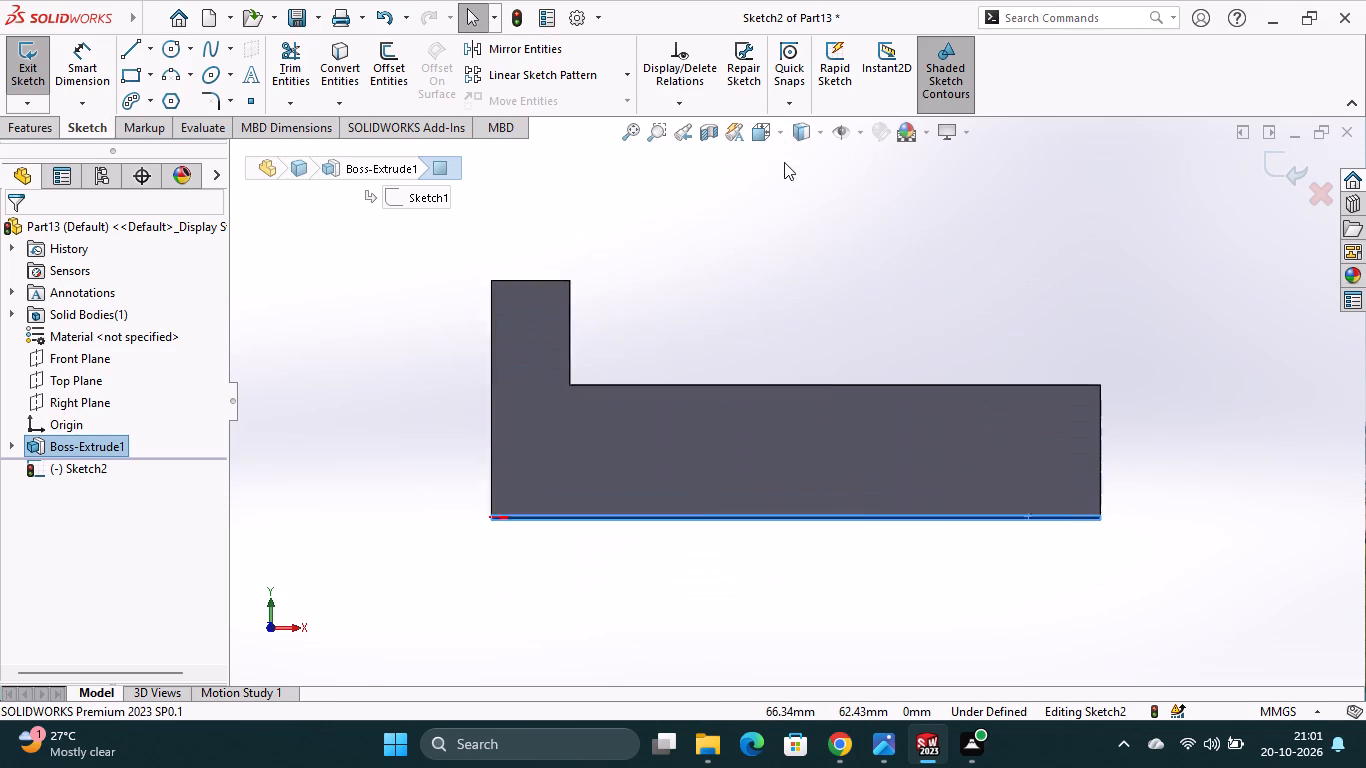
{"action": "left_click", "coordinate": [781, 137]}
{"action": "left_click", "coordinate": [792, 244]}
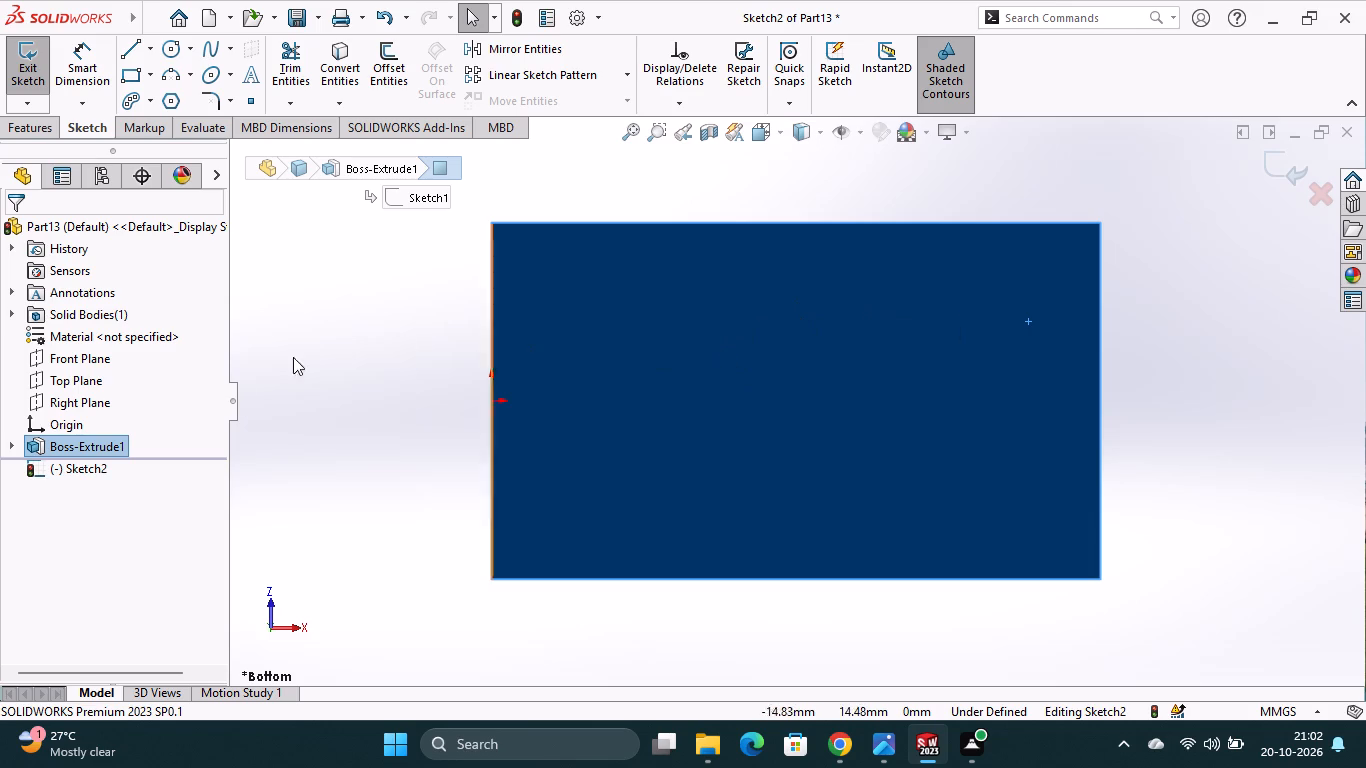
{"action": "left_click", "coordinate": [170, 50]}
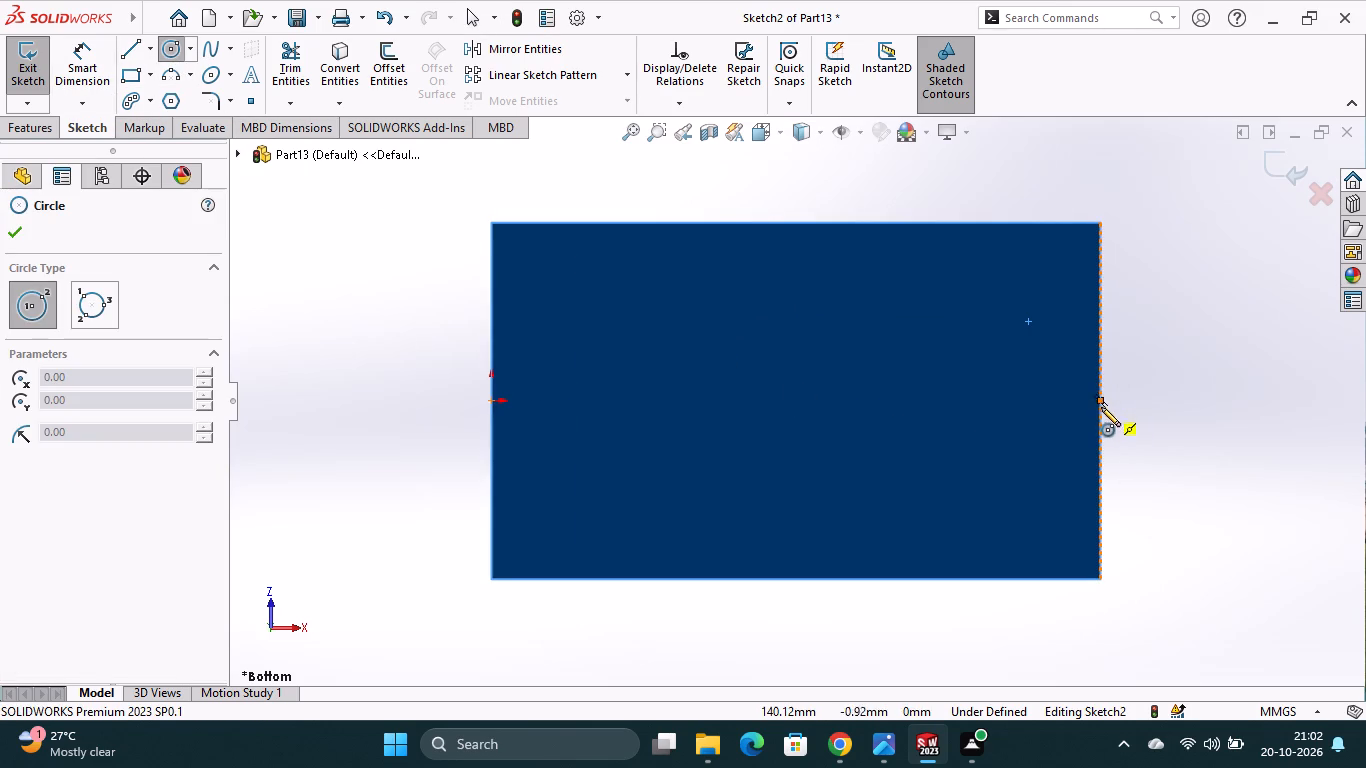
{"action": "left_click", "coordinate": [1101, 398]}
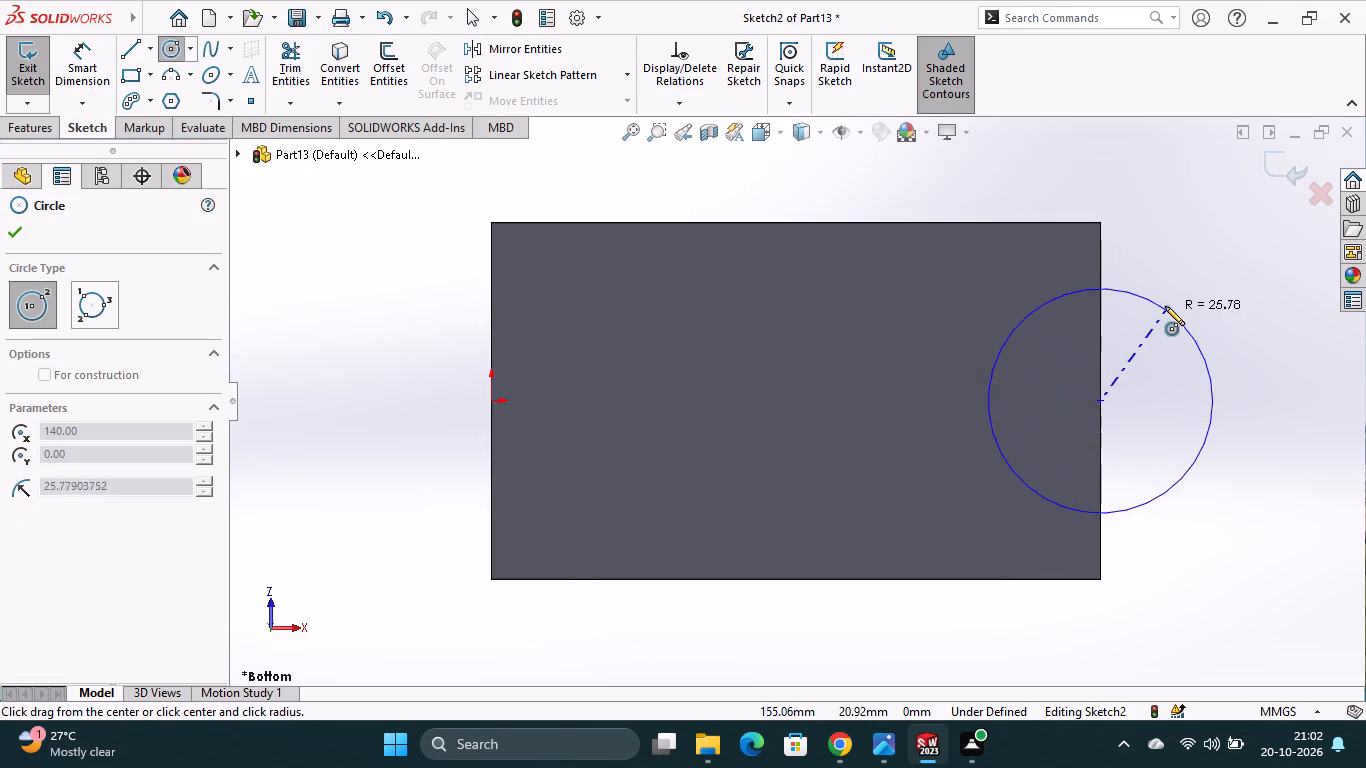
{"action": "left_click", "coordinate": [1165, 306]}
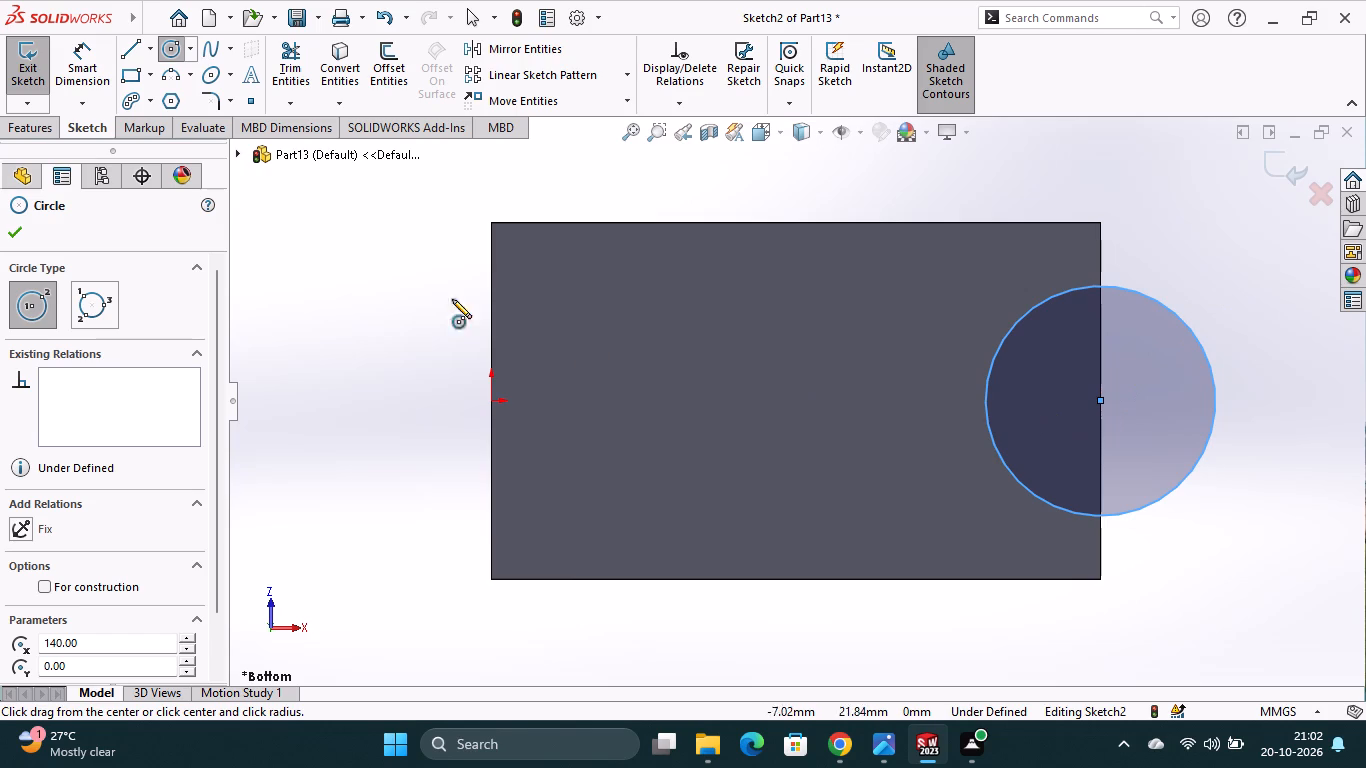
{"action": "left_click", "coordinate": [1102, 402]}
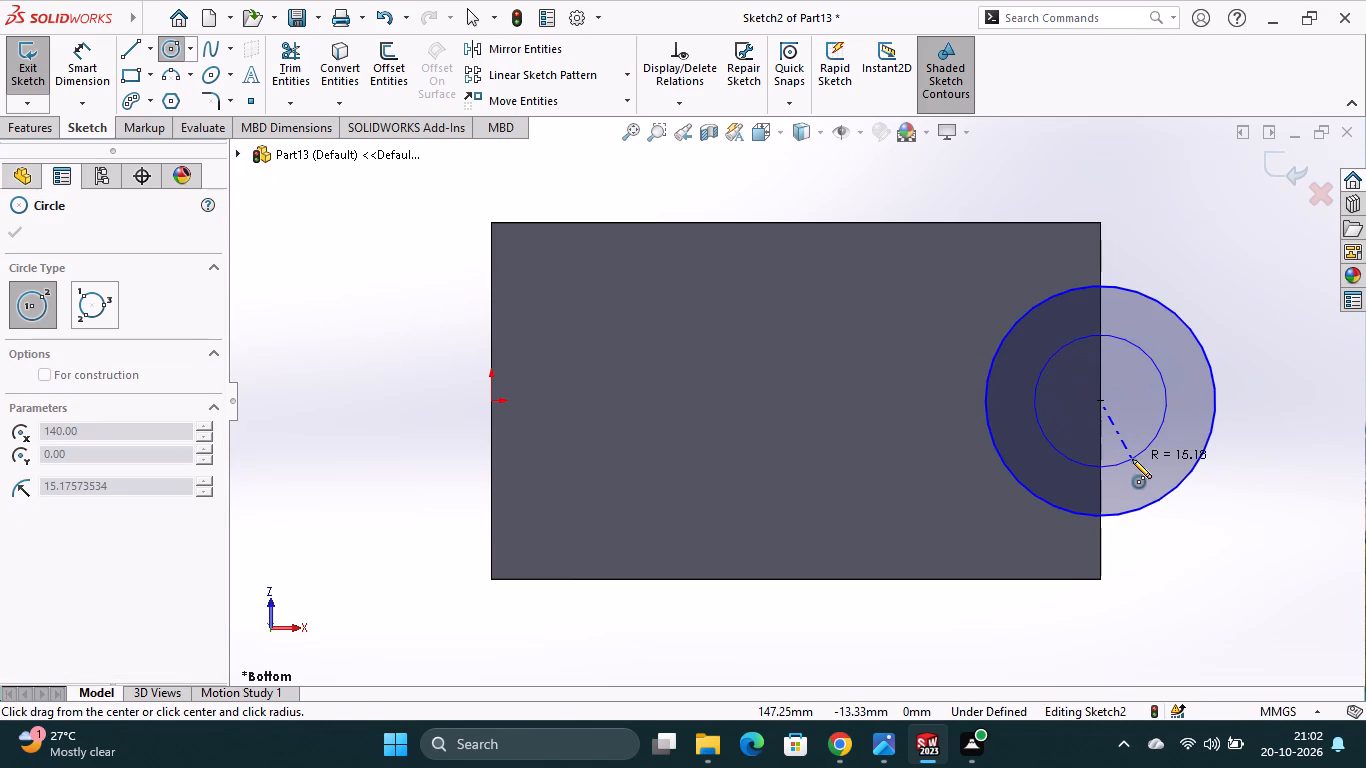
{"action": "left_click", "coordinate": [1132, 459]}
Dimension the inner circle to a 22 mm diameter and the outer circle to a 36 mm diameter (18+18).
{"action": "left_click", "coordinate": [82, 77]}
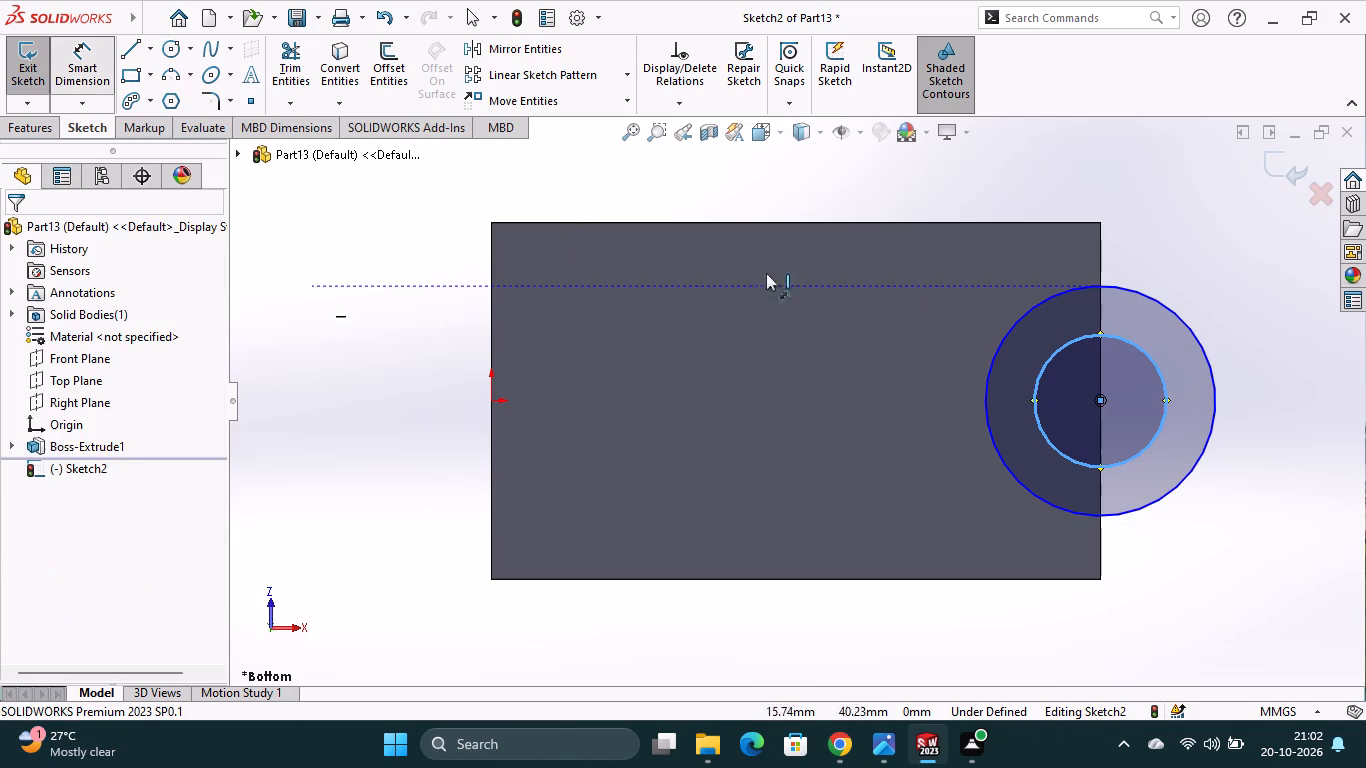
{"action": "left_click", "coordinate": [1163, 388]}
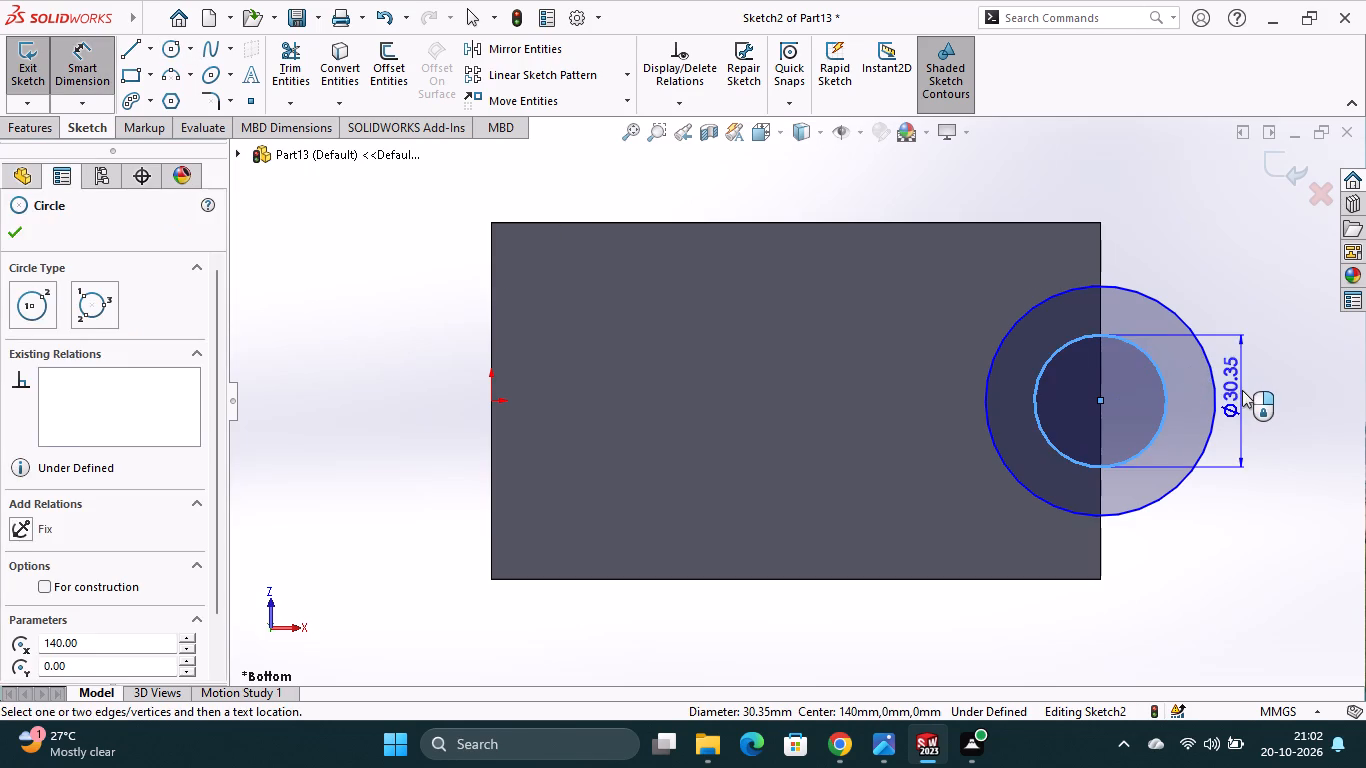
{"action": "left_click", "coordinate": [1242, 392]}
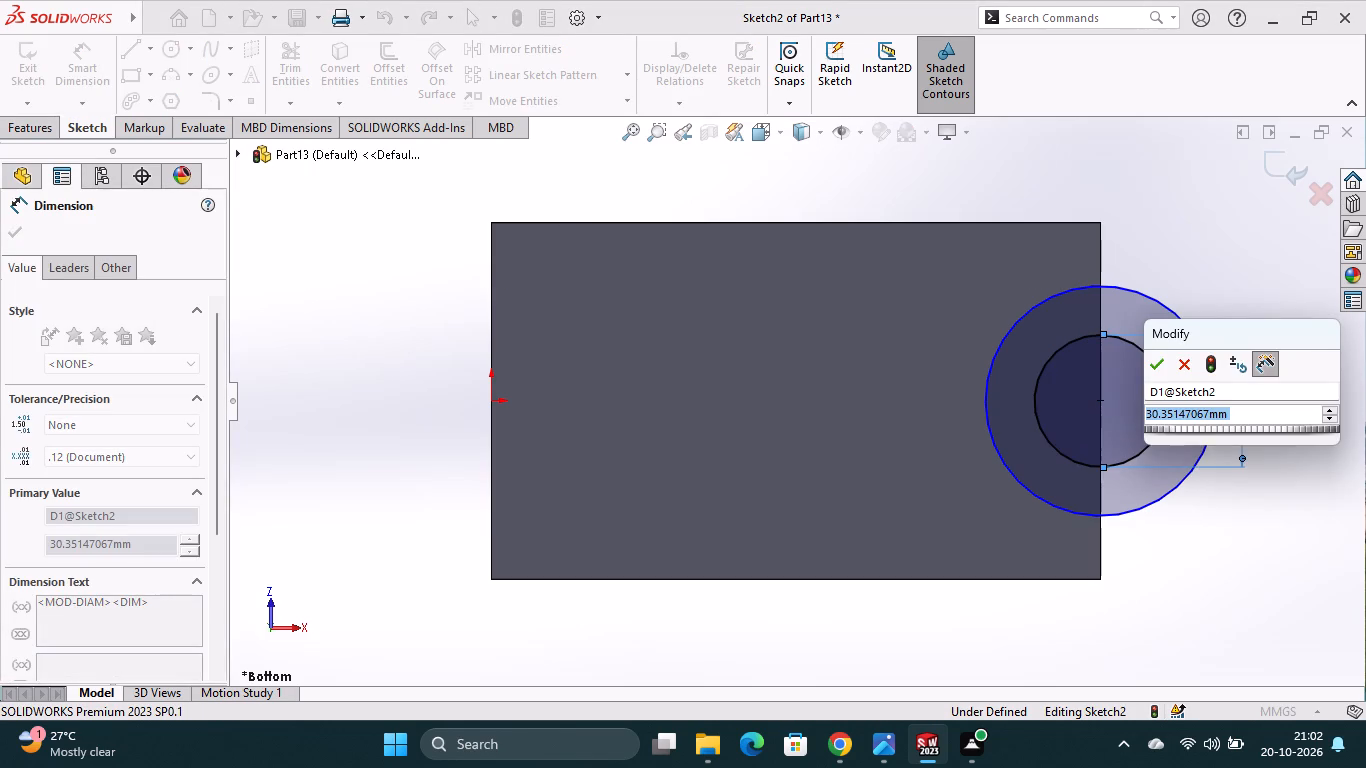
{"action": "type", "text": "22"}
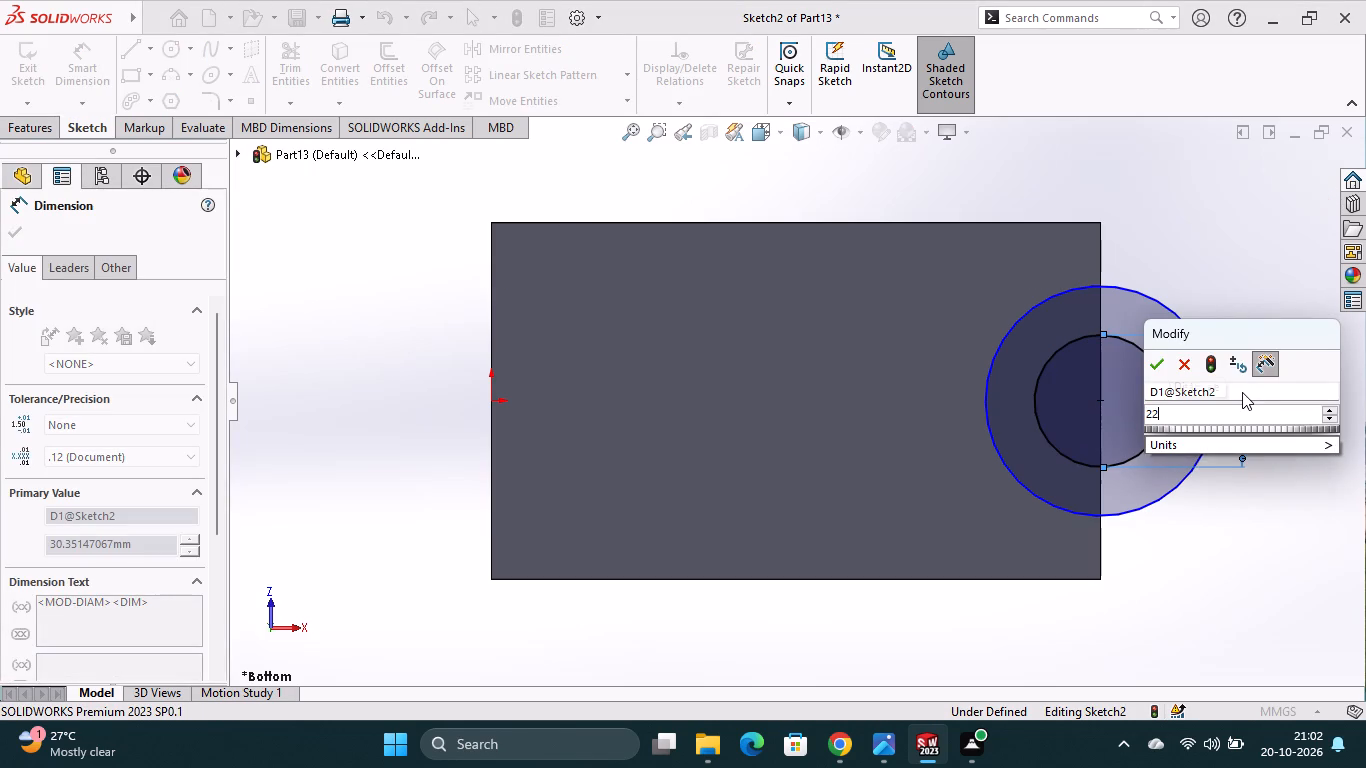
{"action": "key", "text": "Return"}
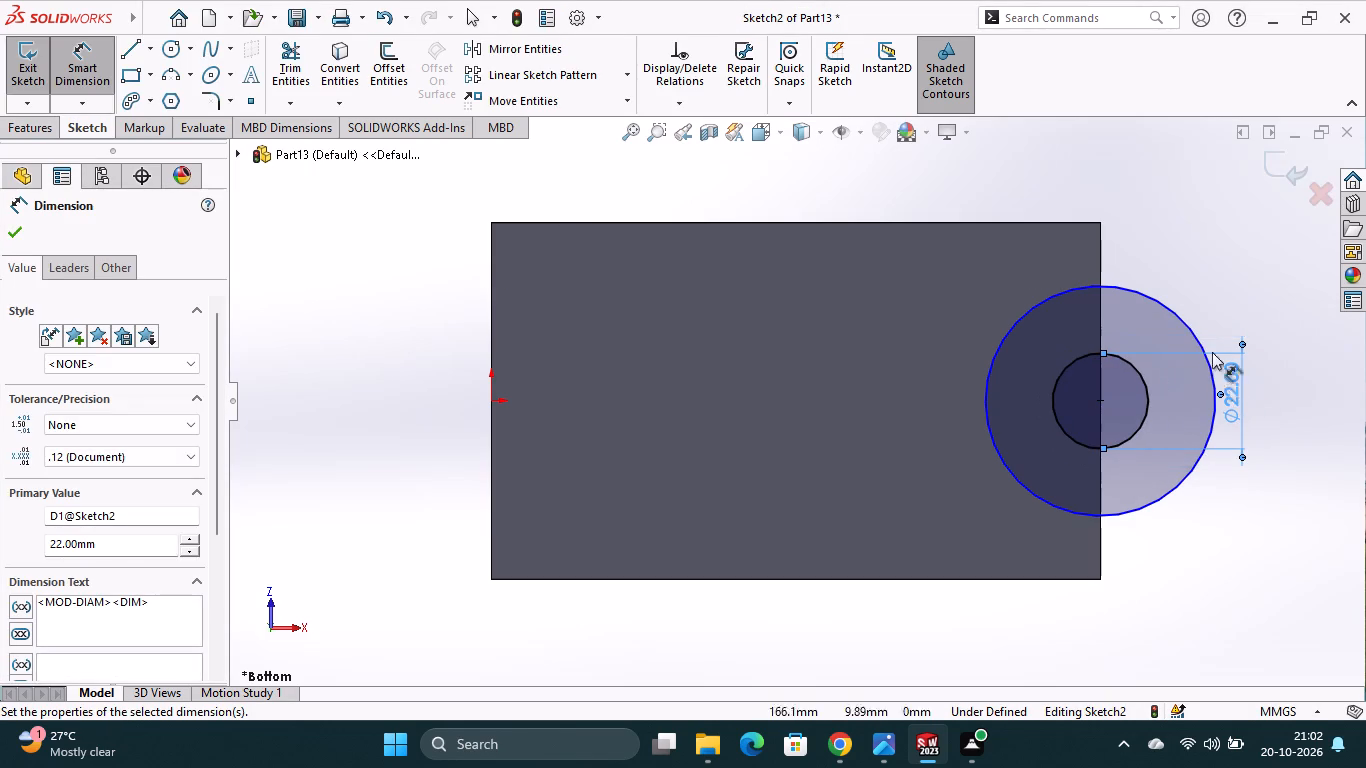
{"action": "left_click", "coordinate": [1202, 348]}
{"action": "left_click", "coordinate": [1269, 394]}
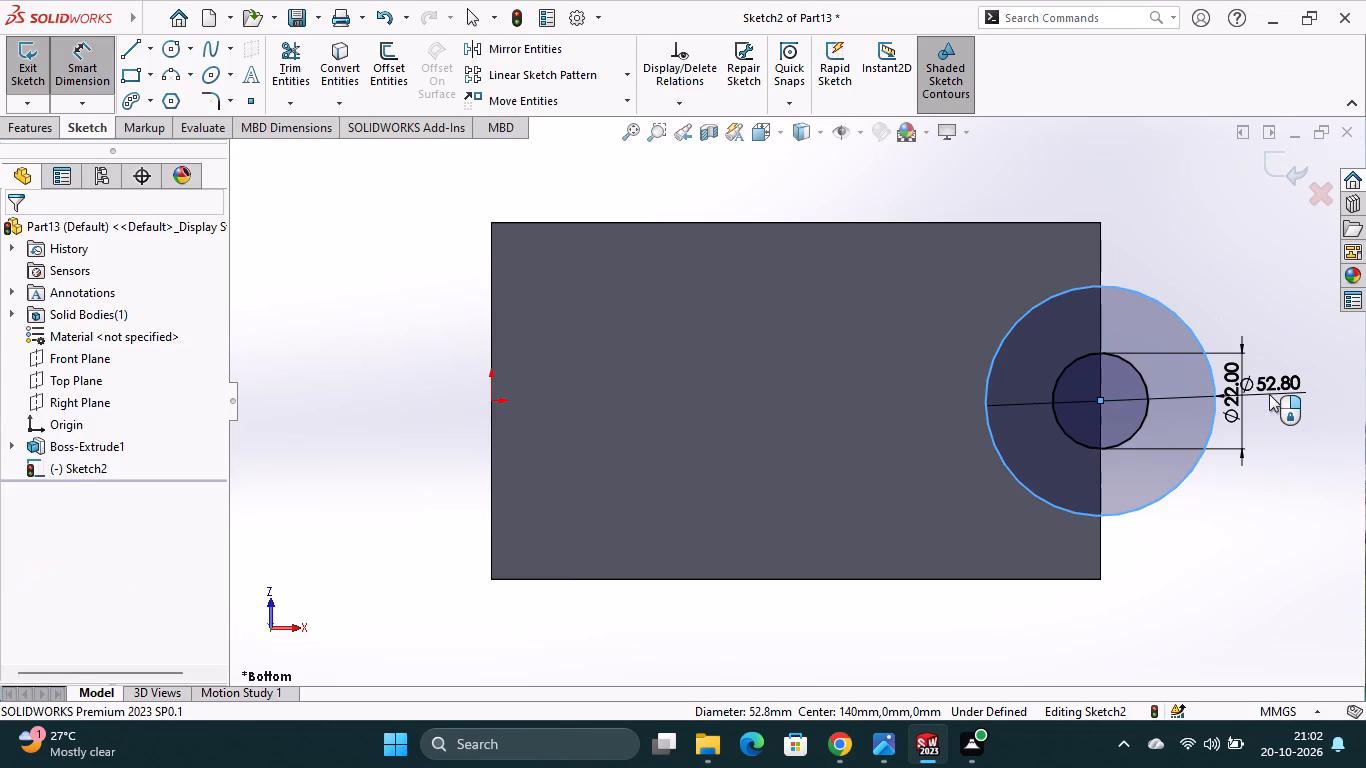
{"action": "key", "text": "1"}
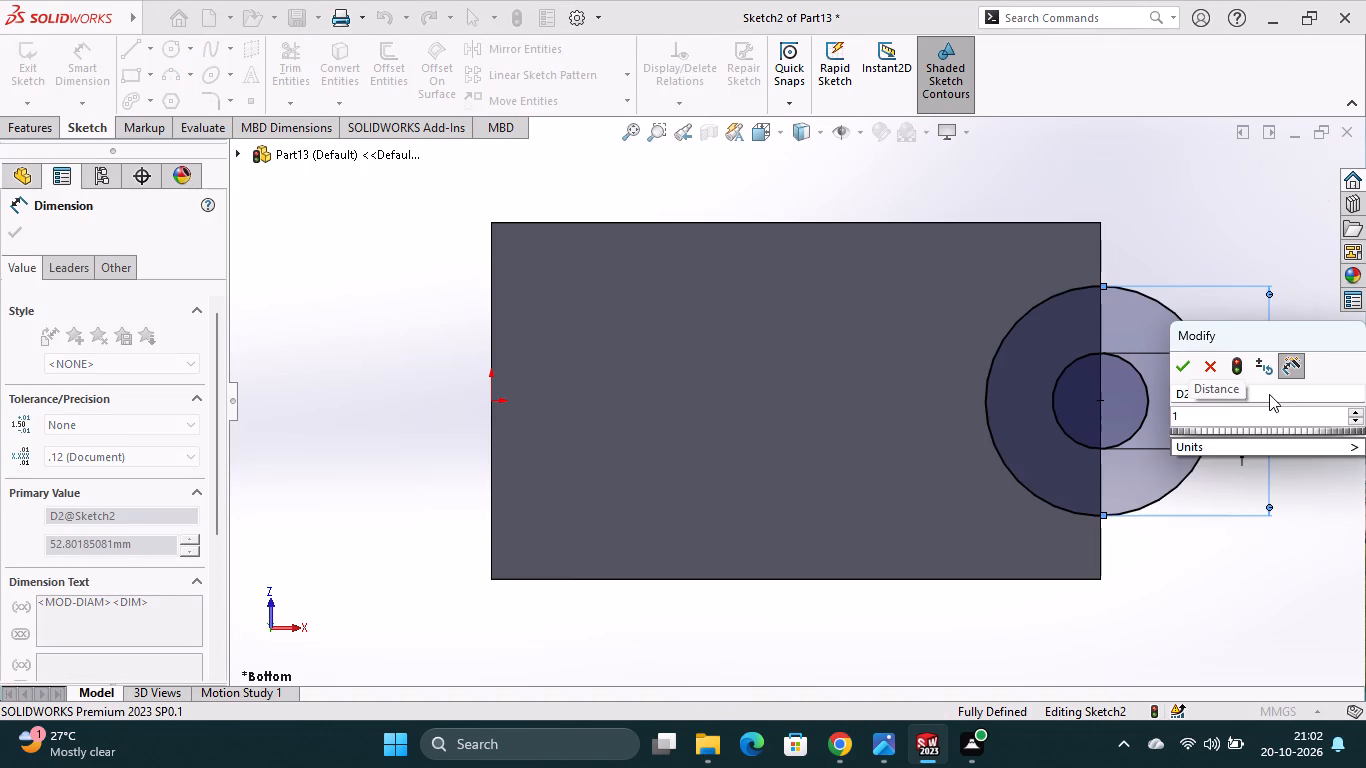
{"action": "key", "text": "8"}
{"action": "key", "text": "shift+plus"}
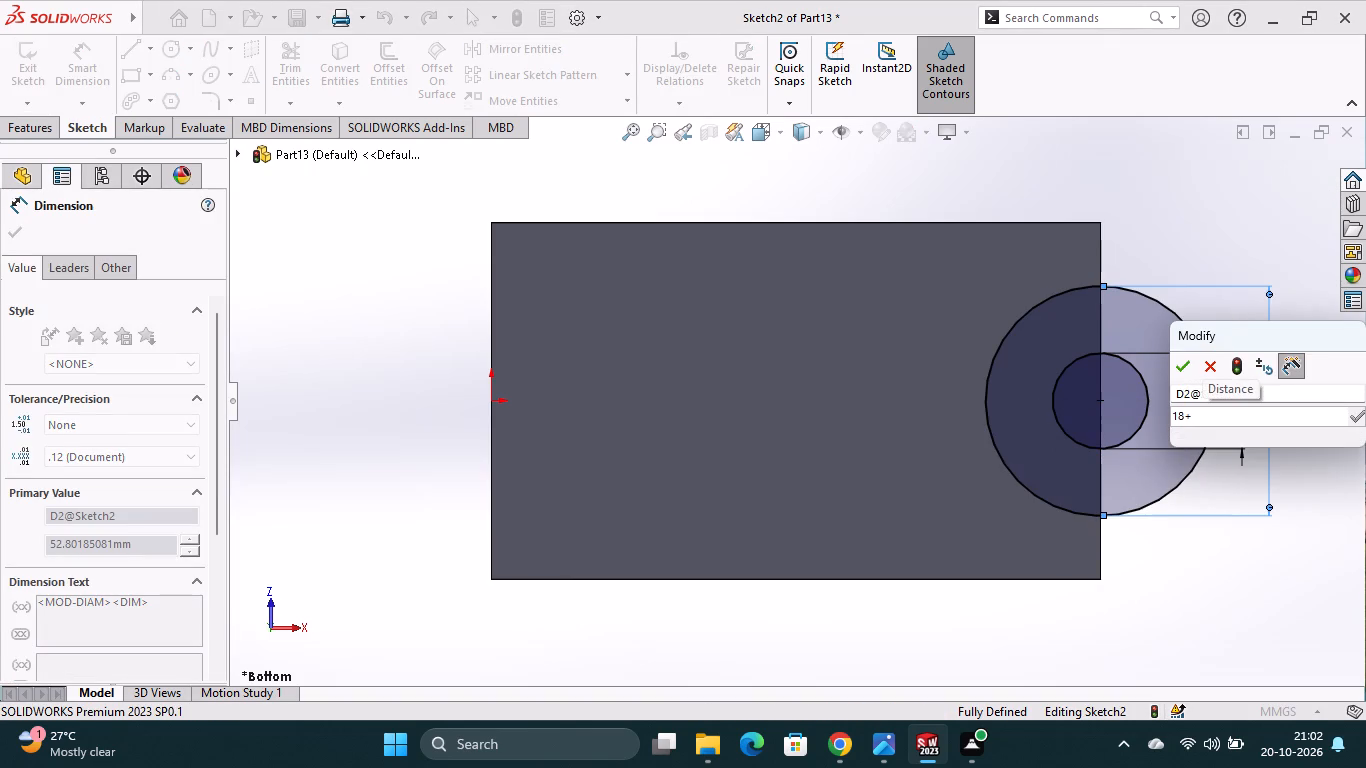
{"action": "type", "text": "18"}
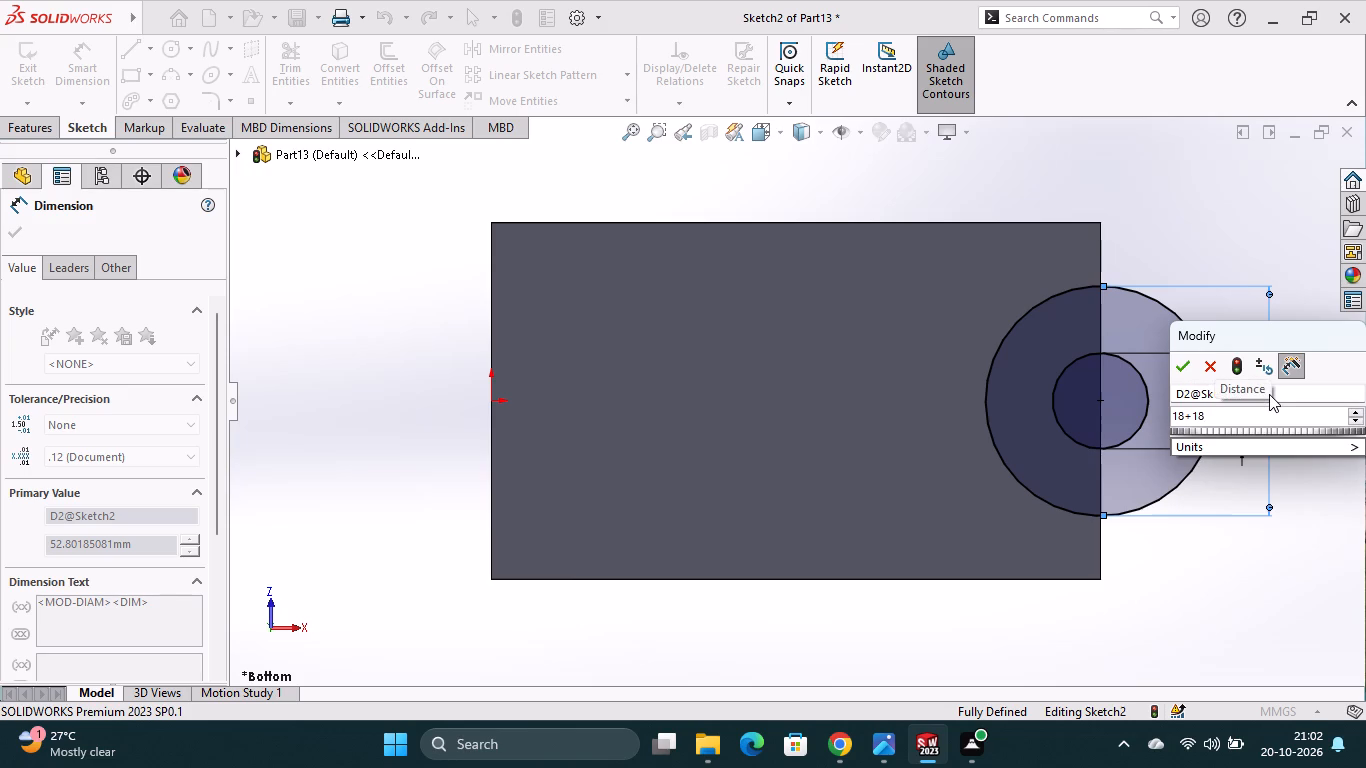
{"action": "key", "text": "Return"}
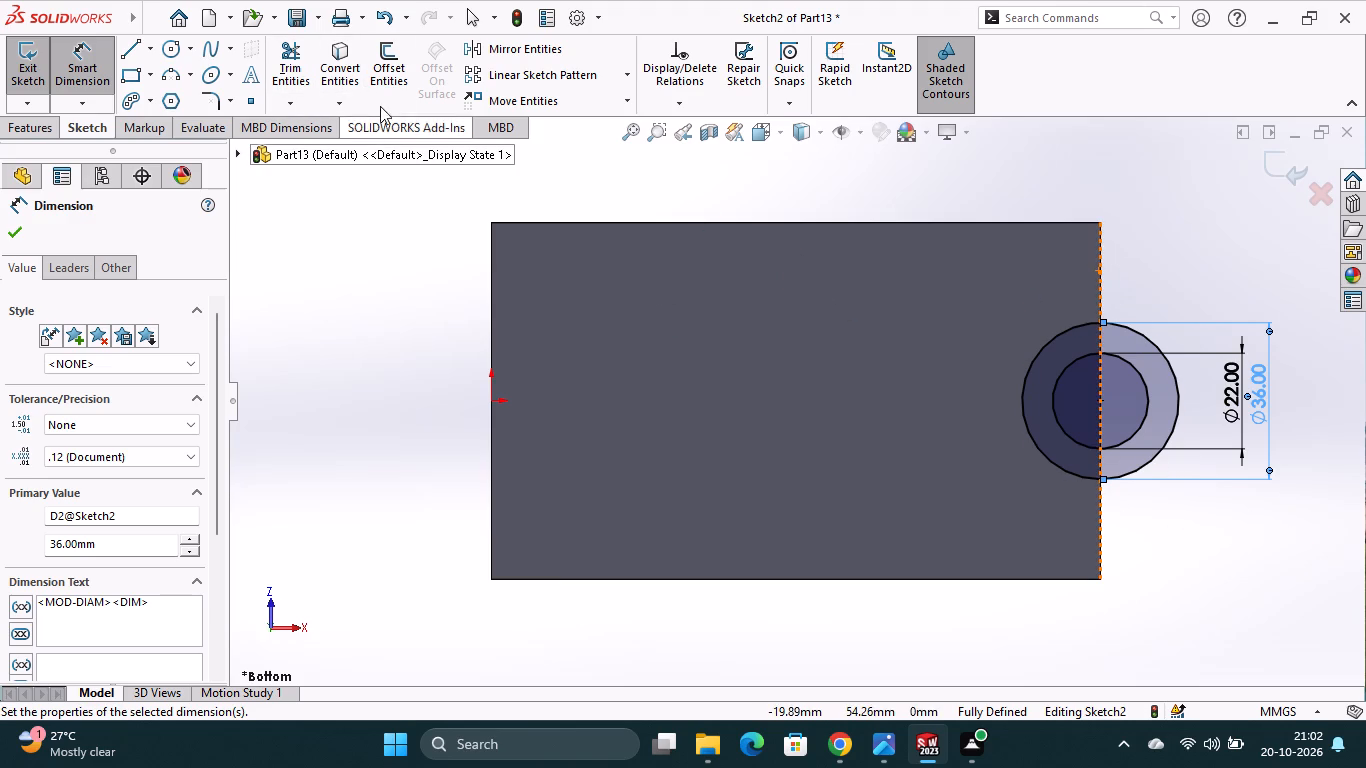
Convert the block's end edge into a sketch line and trim away the half of the outer circle lying over the block.
{"action": "left_click", "coordinate": [329, 55]}
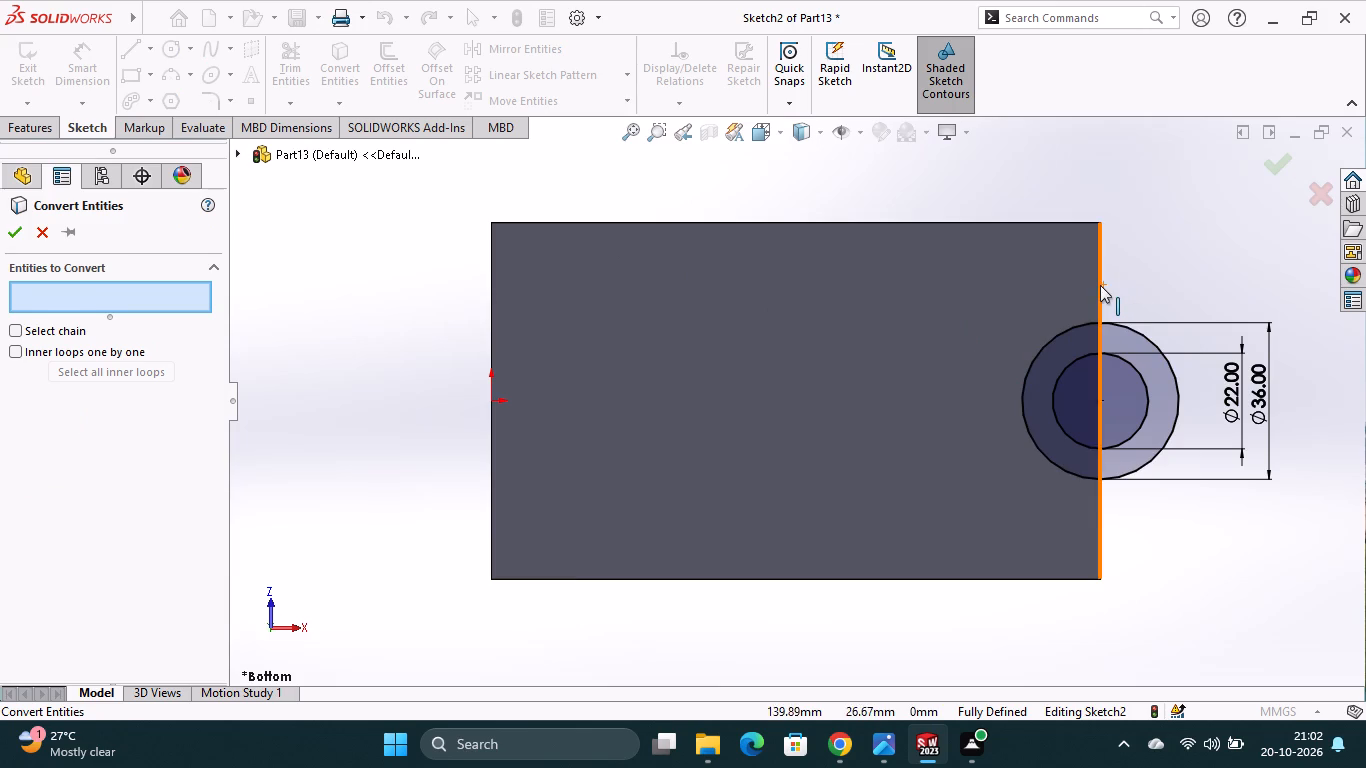
{"action": "left_click", "coordinate": [1100, 285]}
{"action": "left_click", "coordinate": [9, 238]}
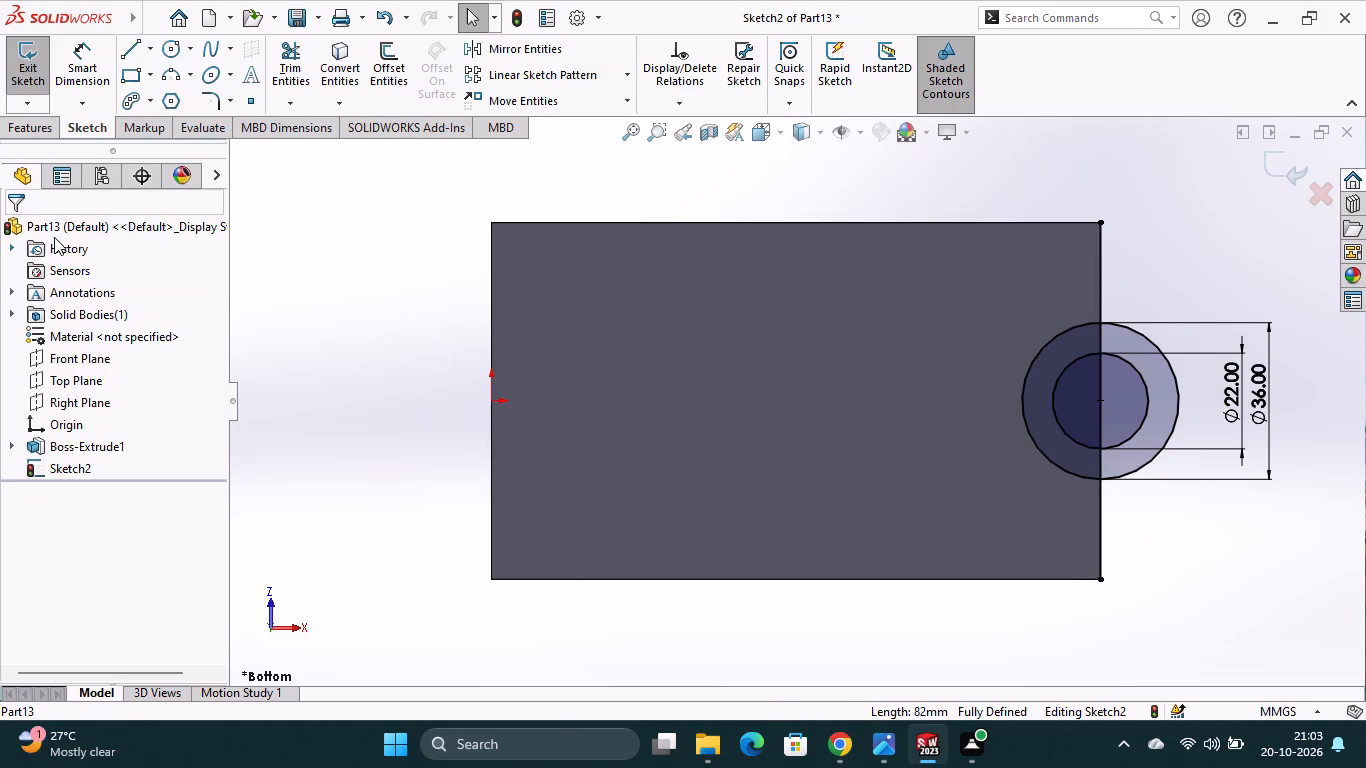
{"action": "left_click", "coordinate": [285, 75]}
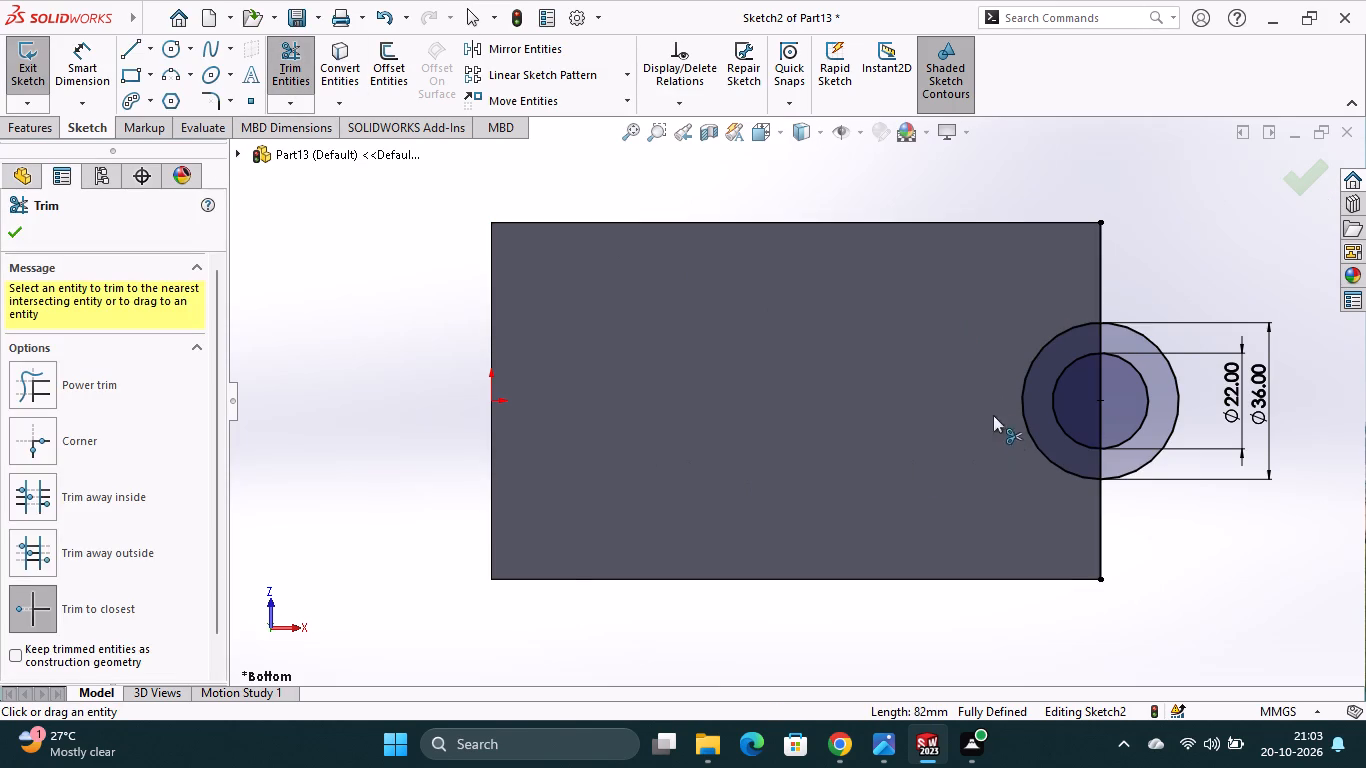
{"action": "left_click", "coordinate": [1039, 358]}
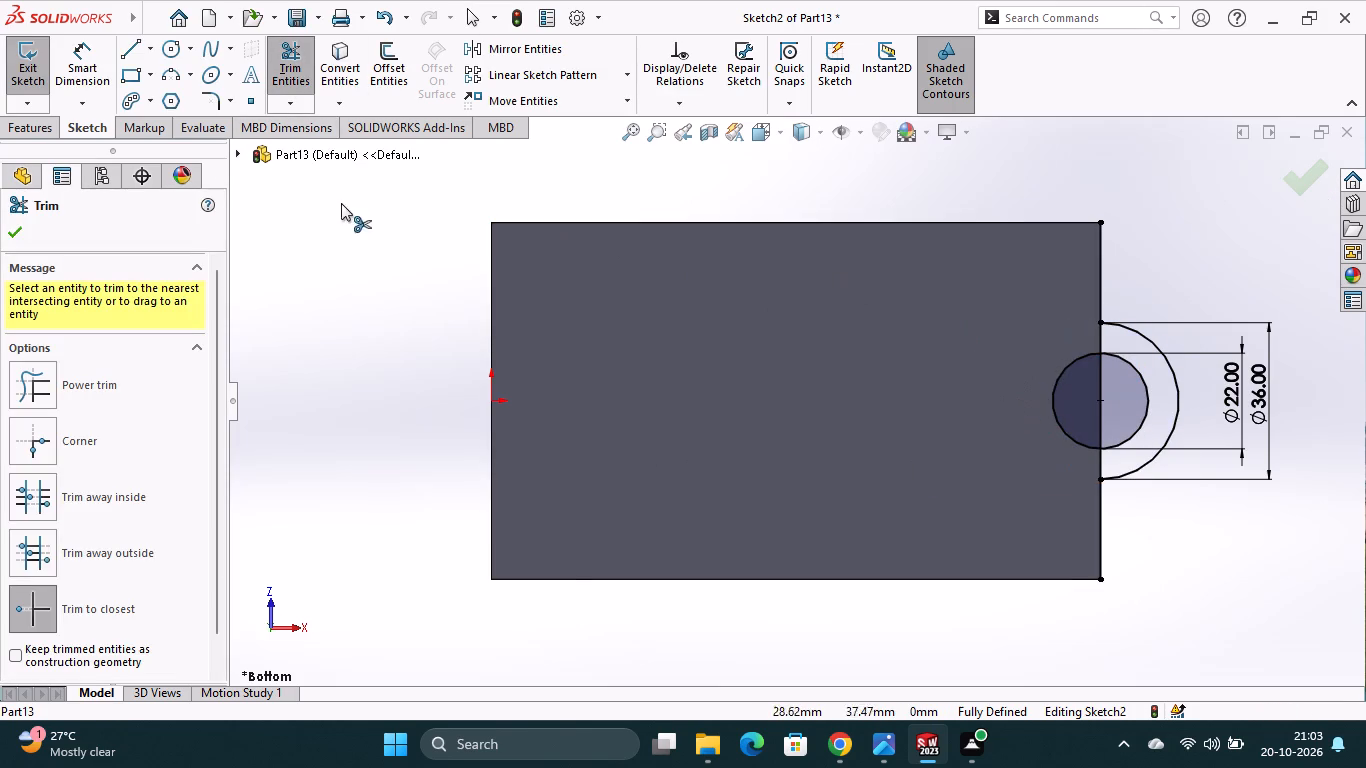
{"action": "left_click", "coordinate": [15, 221]}
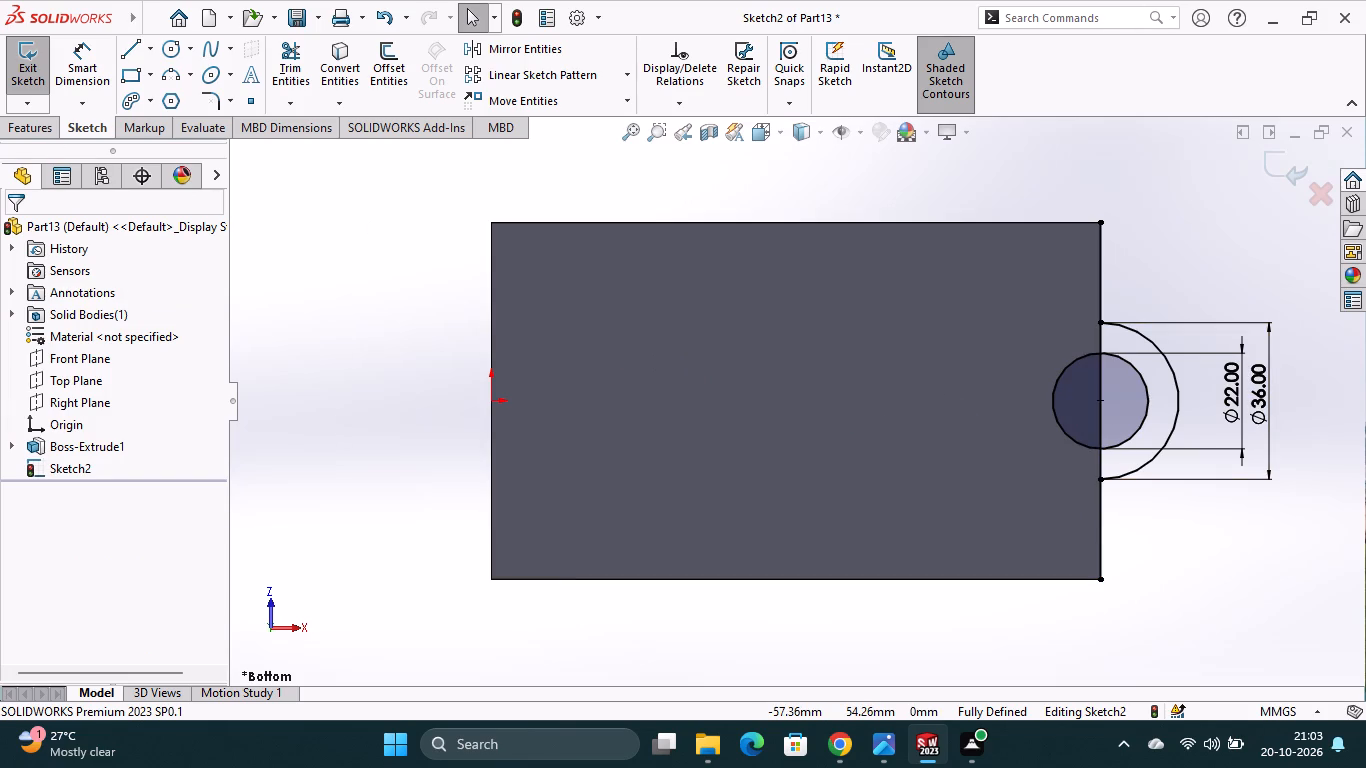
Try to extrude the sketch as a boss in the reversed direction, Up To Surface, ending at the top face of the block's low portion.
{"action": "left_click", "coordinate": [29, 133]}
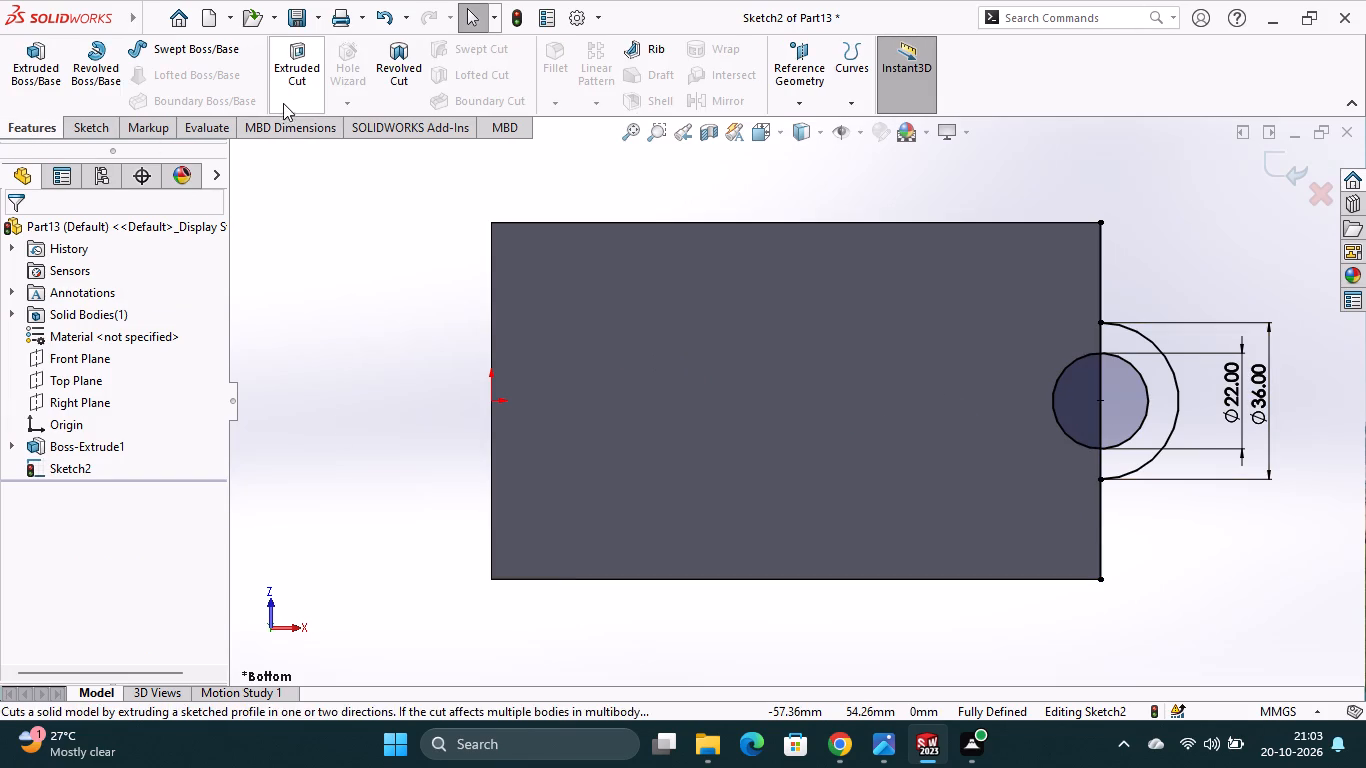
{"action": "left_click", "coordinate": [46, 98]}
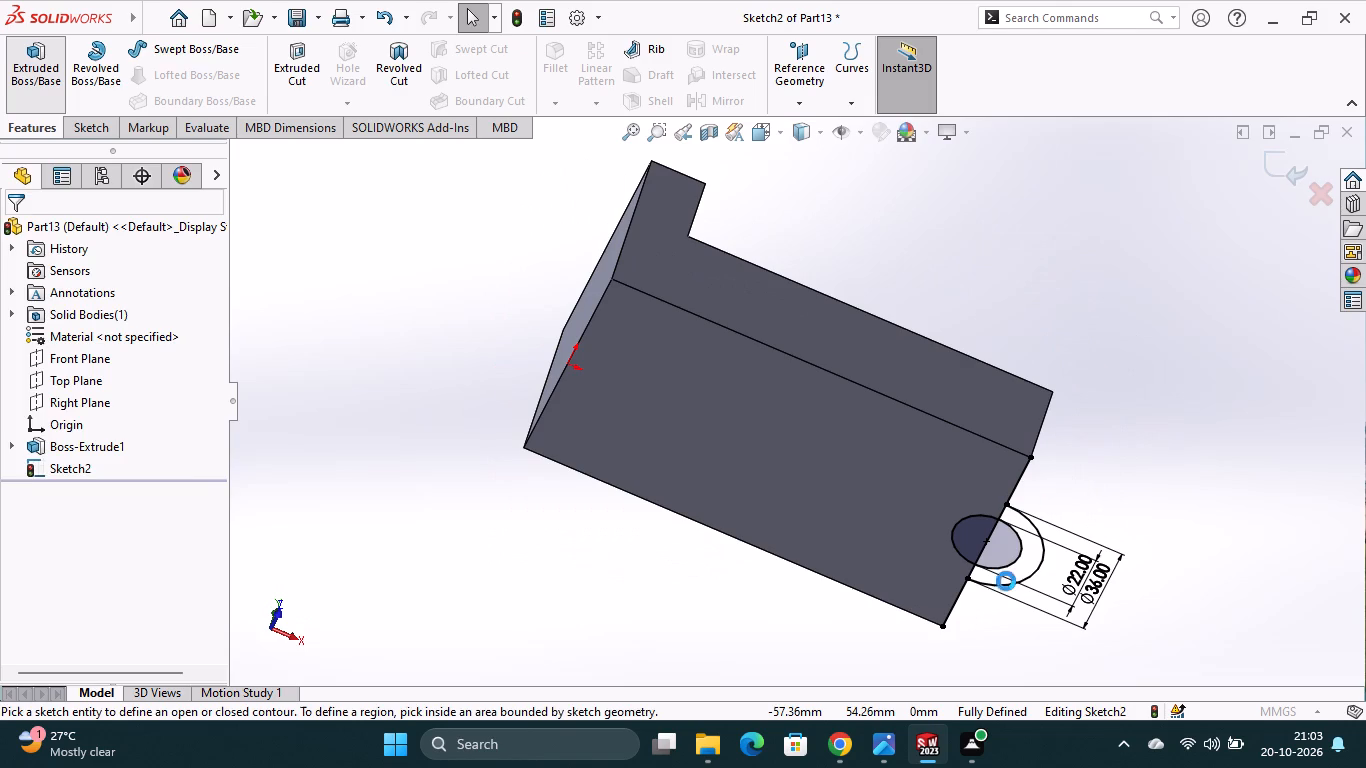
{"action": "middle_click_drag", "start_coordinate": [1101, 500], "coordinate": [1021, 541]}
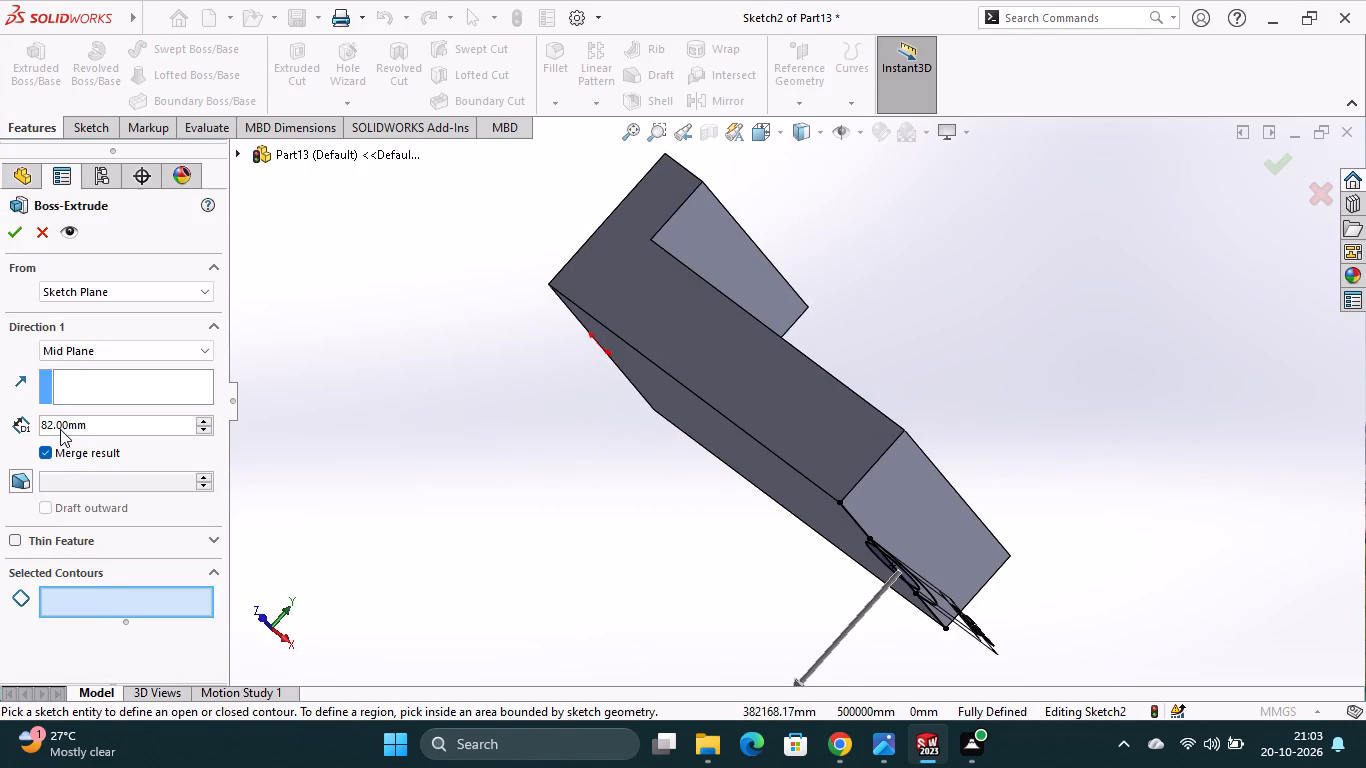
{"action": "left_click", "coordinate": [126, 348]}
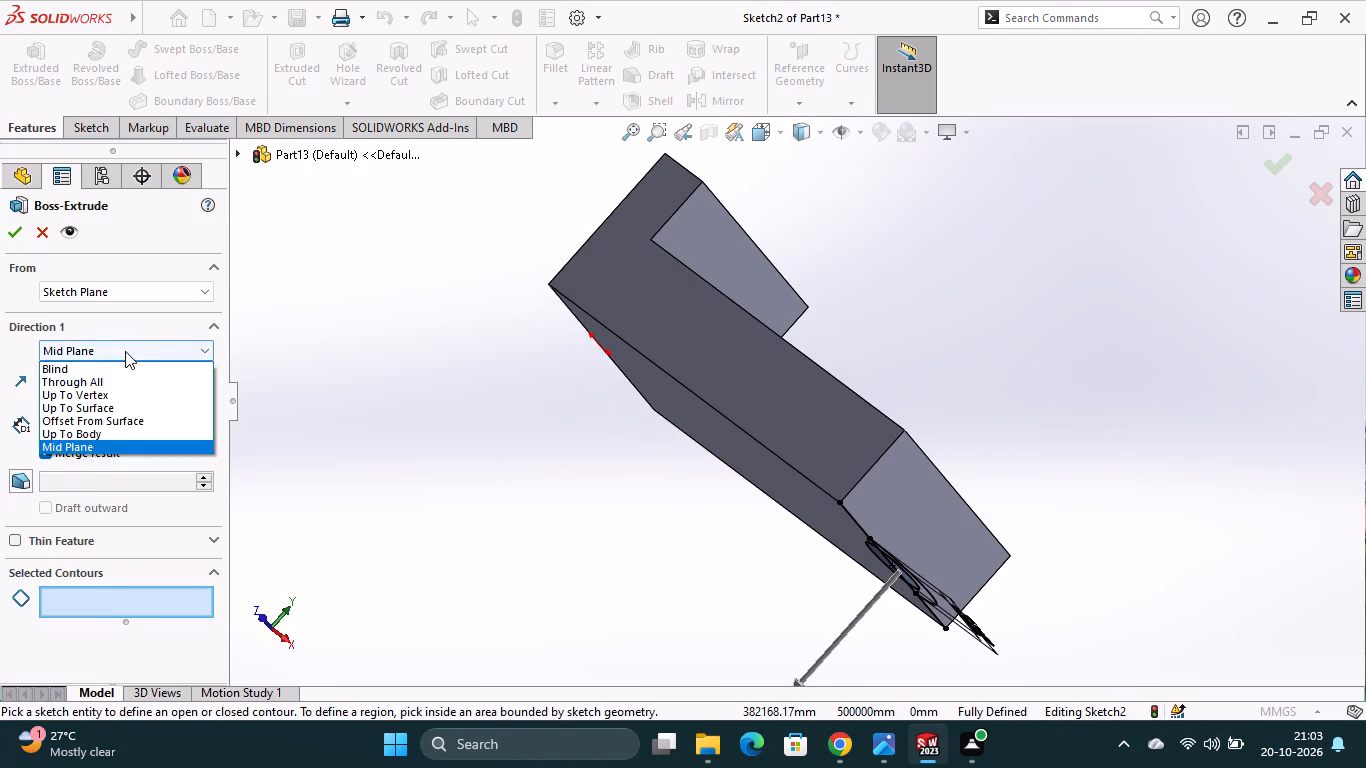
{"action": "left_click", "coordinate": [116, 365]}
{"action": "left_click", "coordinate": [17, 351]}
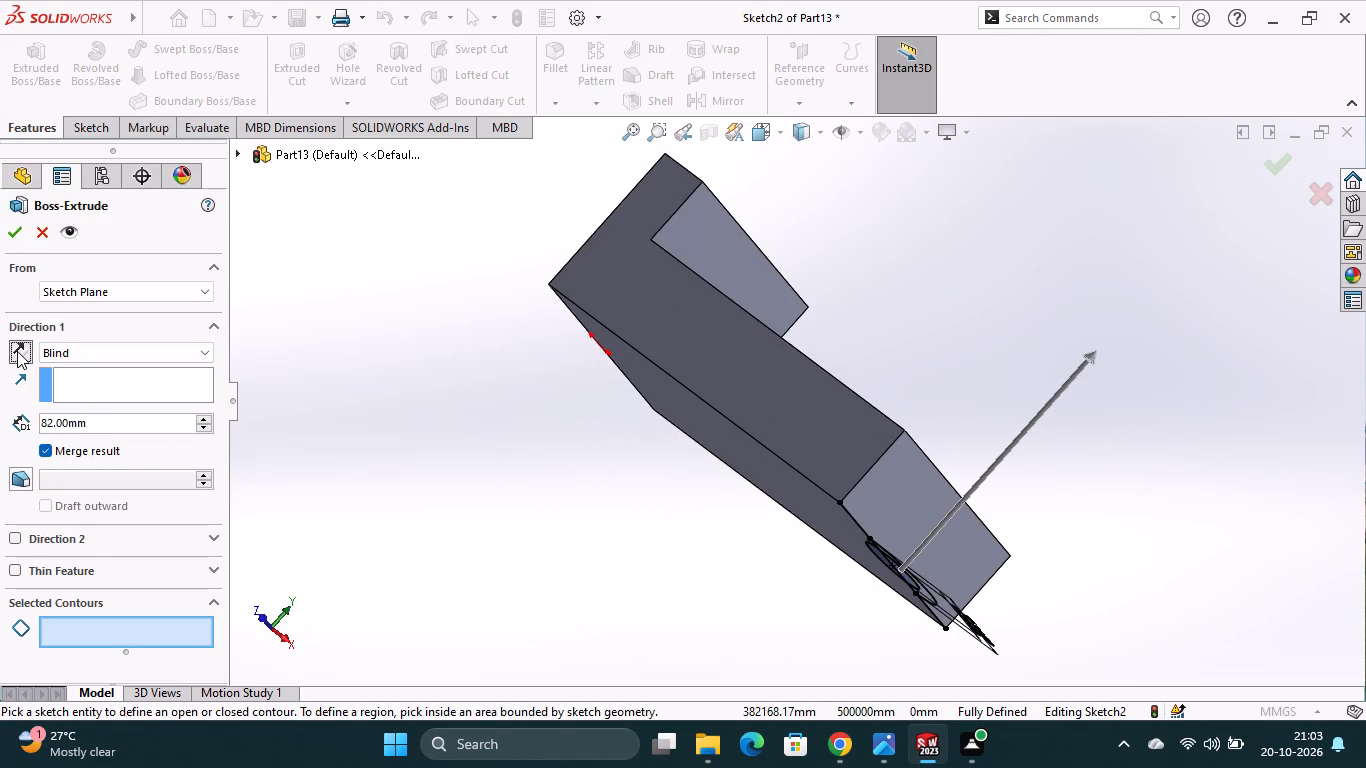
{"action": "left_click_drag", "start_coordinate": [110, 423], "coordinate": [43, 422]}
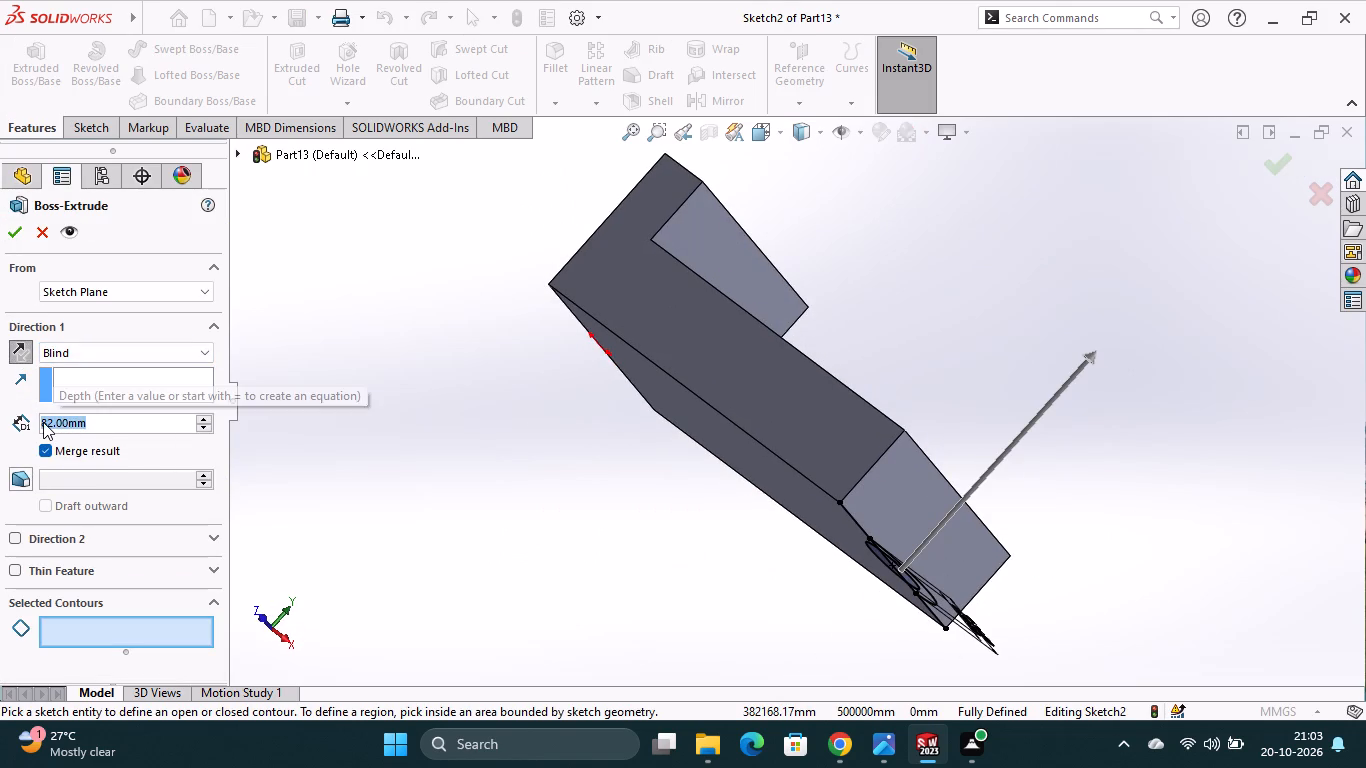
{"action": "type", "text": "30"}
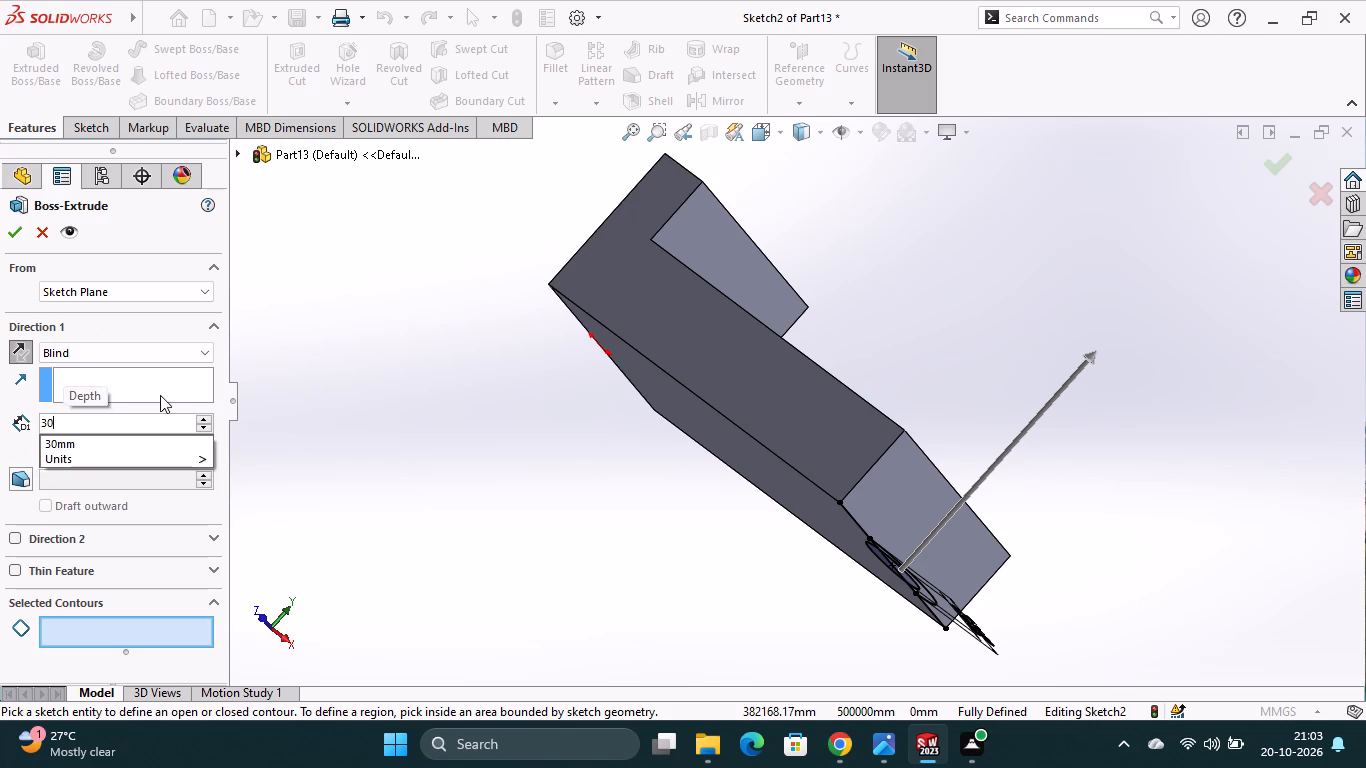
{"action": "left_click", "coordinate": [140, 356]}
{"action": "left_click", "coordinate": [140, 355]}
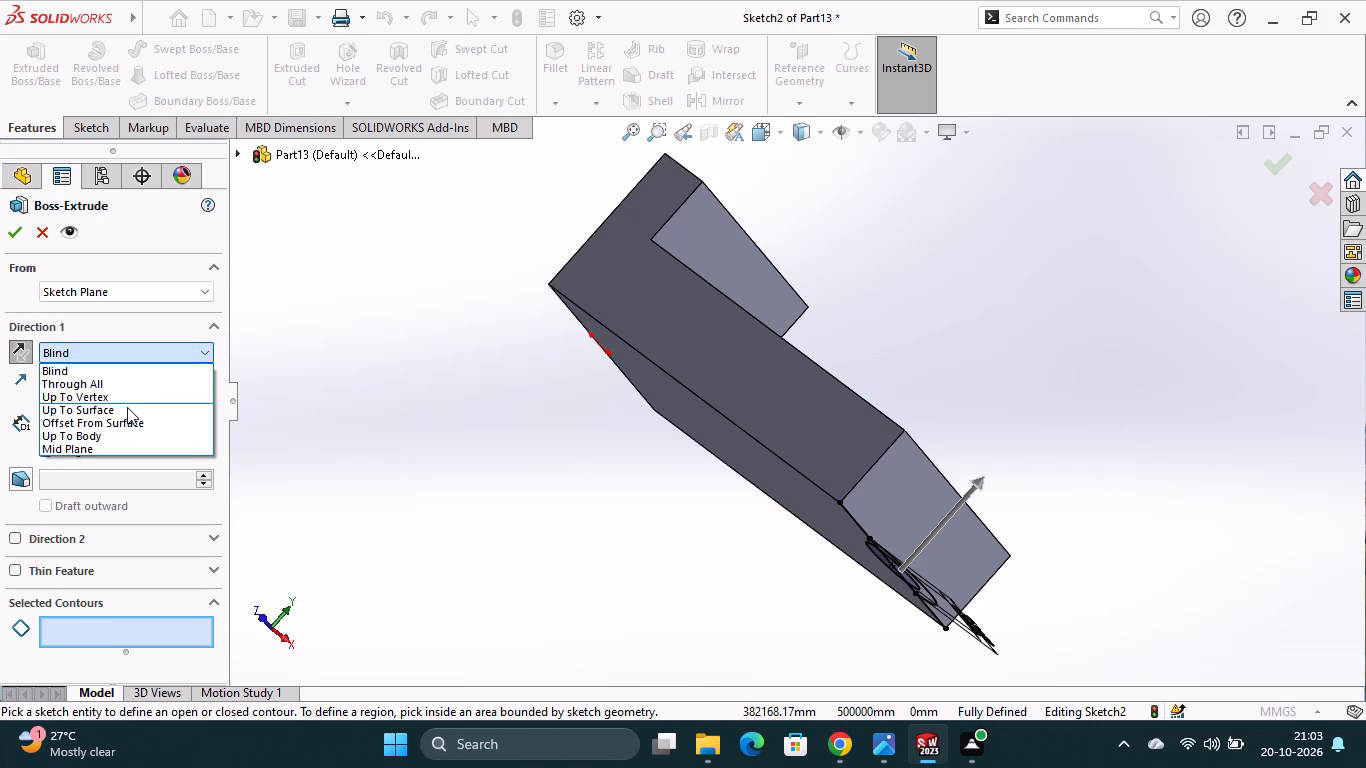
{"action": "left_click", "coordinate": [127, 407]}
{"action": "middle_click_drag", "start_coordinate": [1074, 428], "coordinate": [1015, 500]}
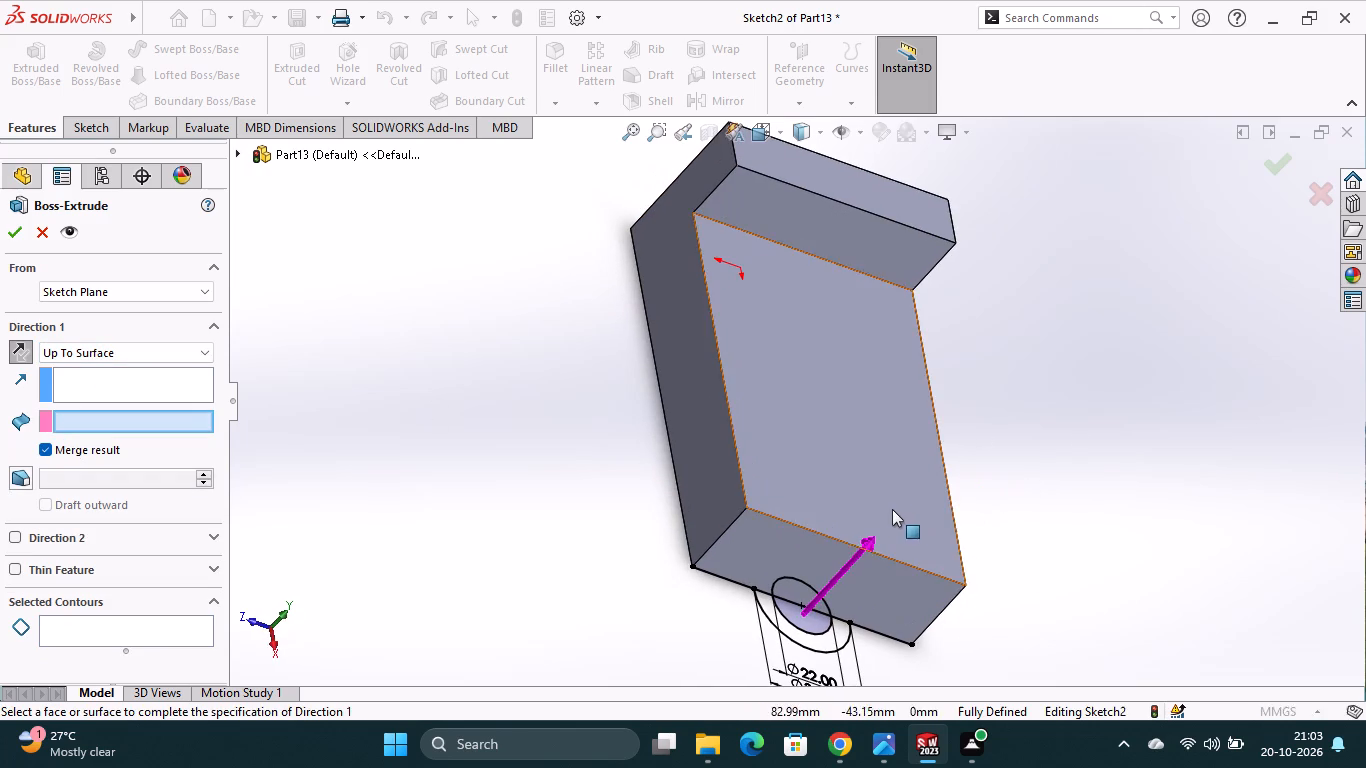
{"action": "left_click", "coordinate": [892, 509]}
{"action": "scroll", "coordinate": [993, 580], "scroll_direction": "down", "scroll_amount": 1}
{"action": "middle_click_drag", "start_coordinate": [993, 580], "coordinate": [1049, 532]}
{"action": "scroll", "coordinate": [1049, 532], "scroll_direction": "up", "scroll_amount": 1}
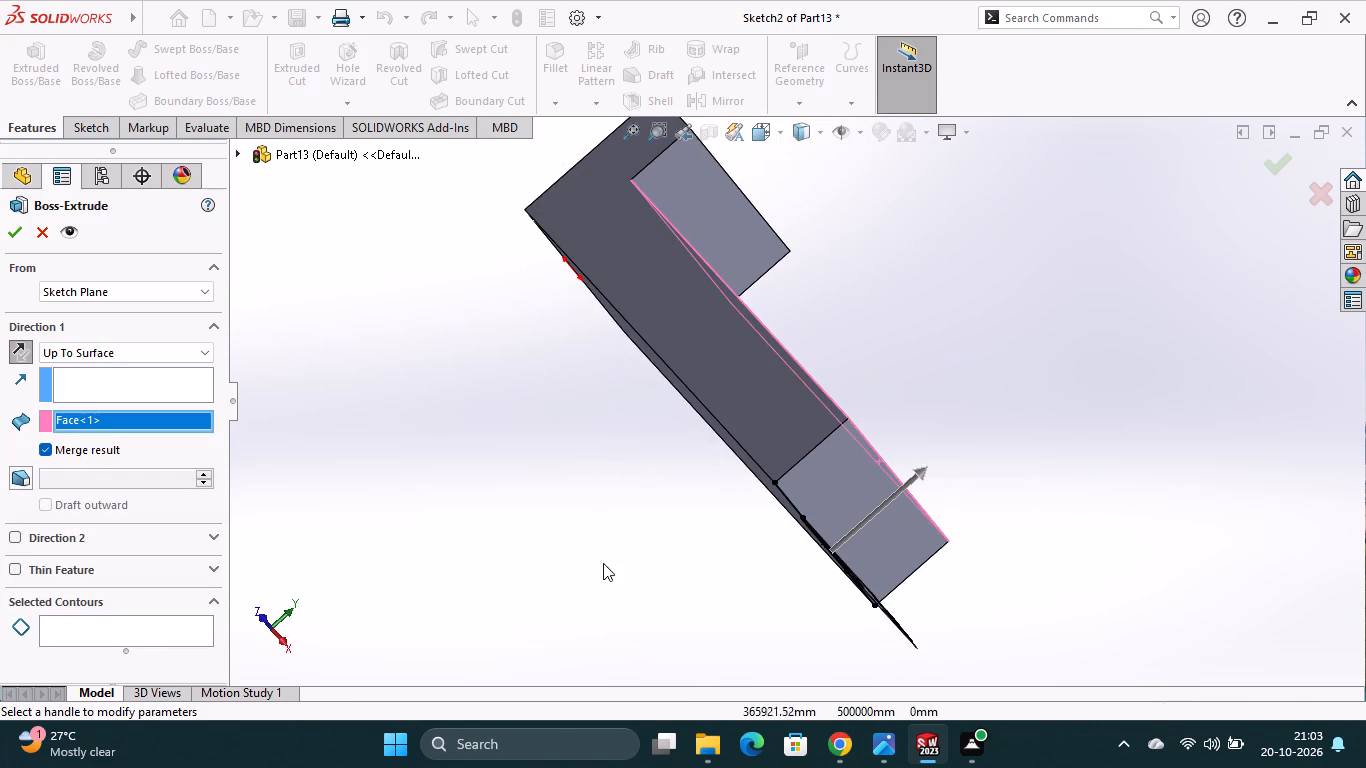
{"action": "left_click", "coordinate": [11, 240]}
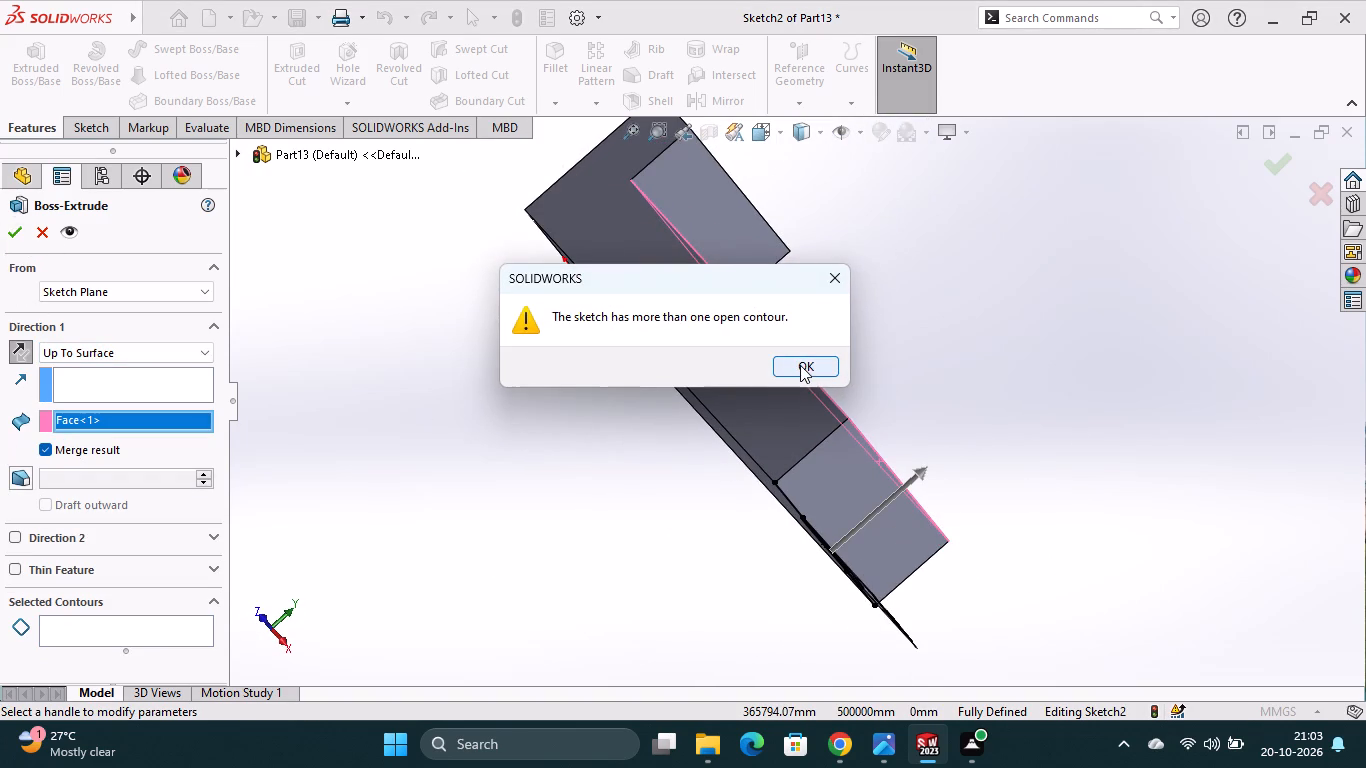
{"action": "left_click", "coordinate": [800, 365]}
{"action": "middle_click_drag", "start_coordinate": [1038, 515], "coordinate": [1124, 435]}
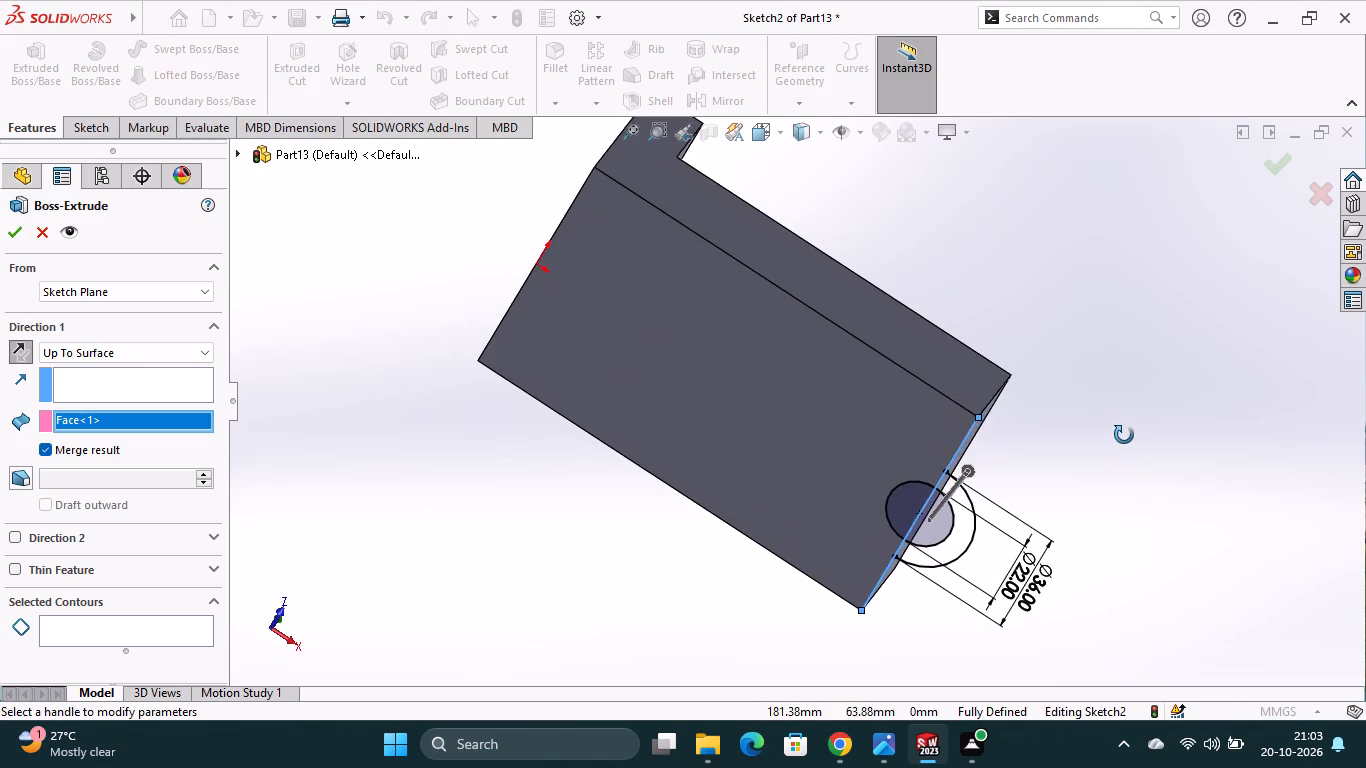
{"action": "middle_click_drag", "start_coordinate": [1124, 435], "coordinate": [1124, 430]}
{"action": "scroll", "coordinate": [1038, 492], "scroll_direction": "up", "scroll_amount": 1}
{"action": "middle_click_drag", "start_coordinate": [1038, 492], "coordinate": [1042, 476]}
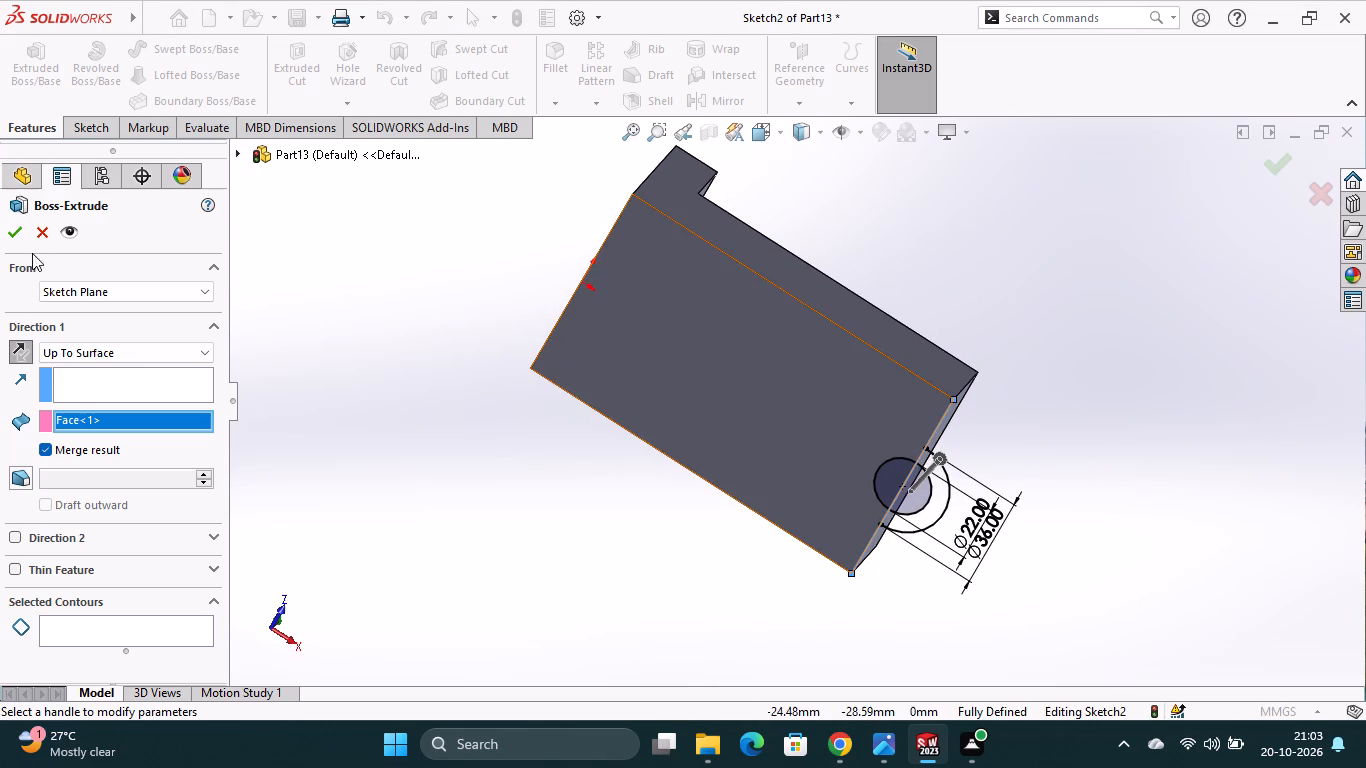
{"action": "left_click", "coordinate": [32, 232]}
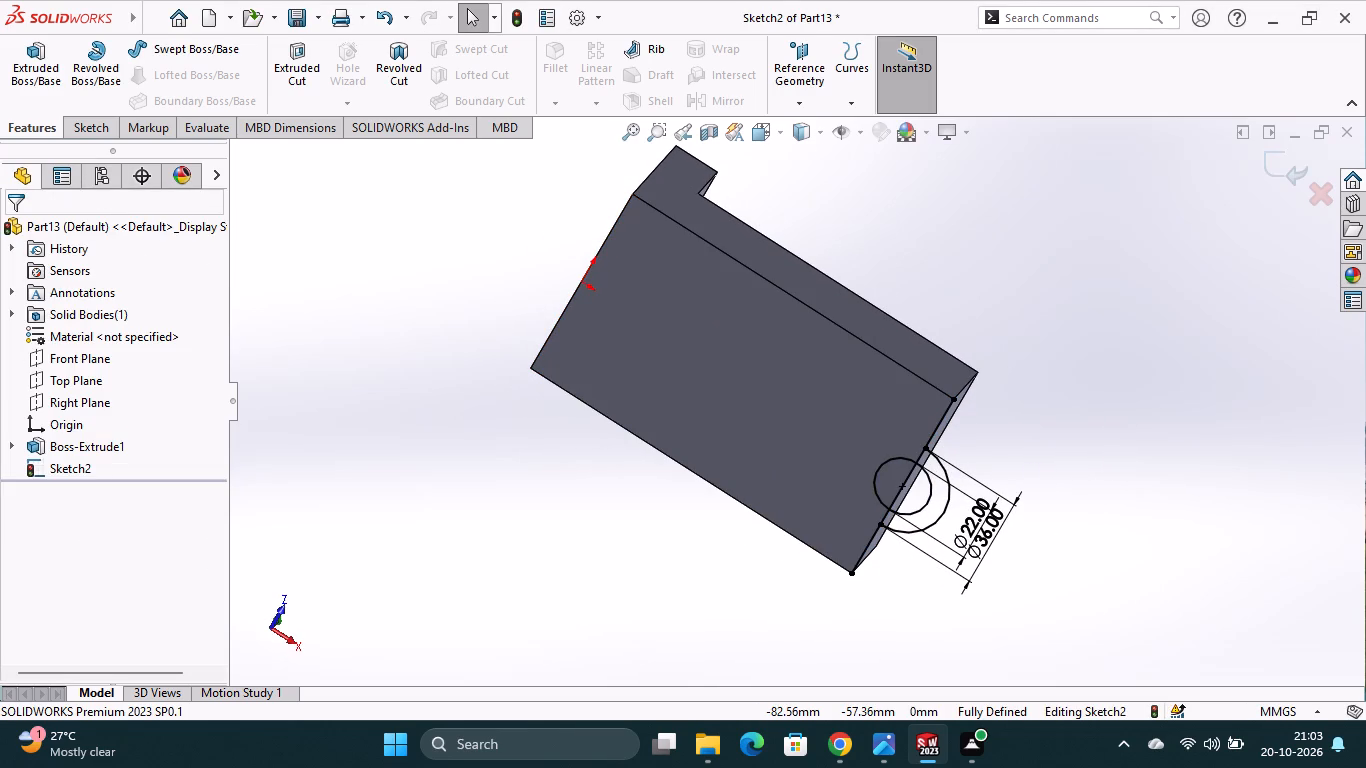
Trim the two portions of the converted edge line that extend beyond the ends of the 36 mm arc.
{"action": "right_click", "coordinate": [95, 131]}
{"action": "left_click", "coordinate": [68, 117]}
{"action": "left_click", "coordinate": [72, 124]}
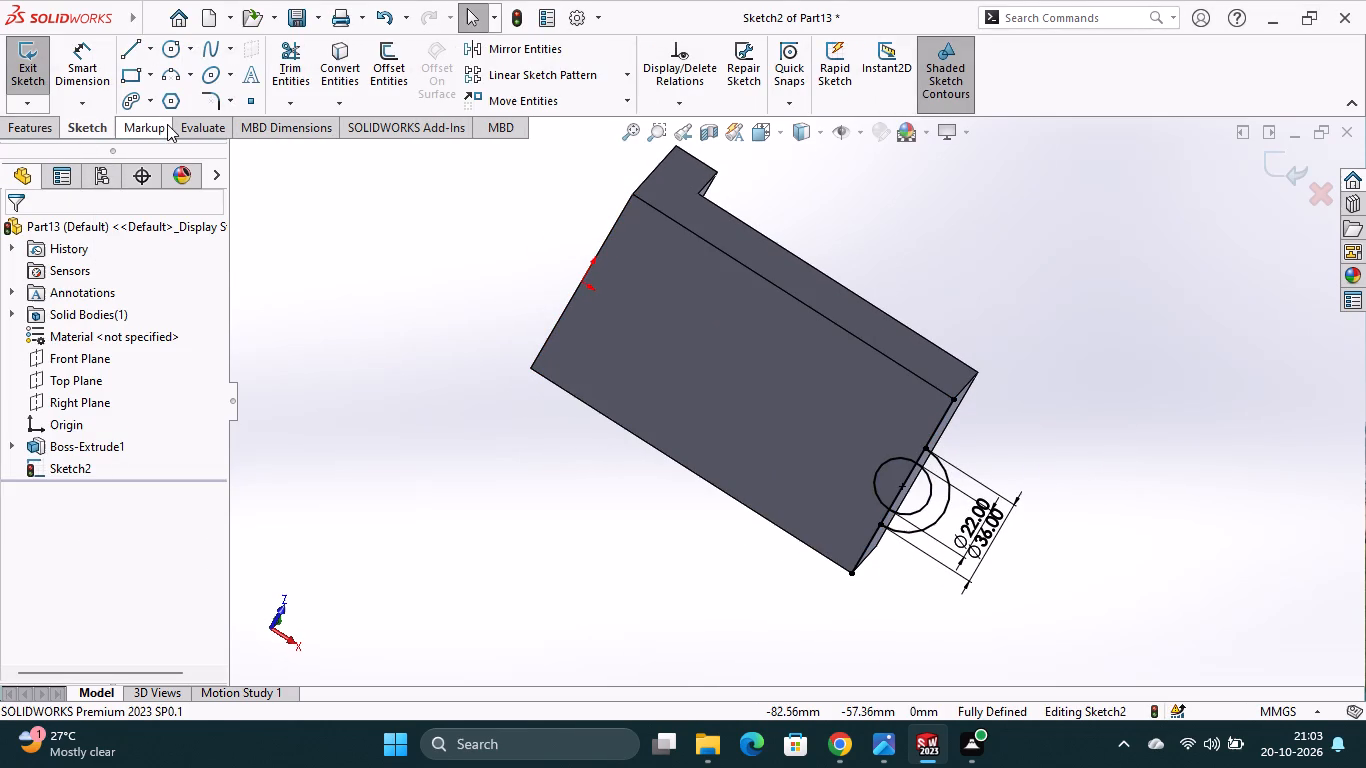
{"action": "left_click", "coordinate": [282, 70]}
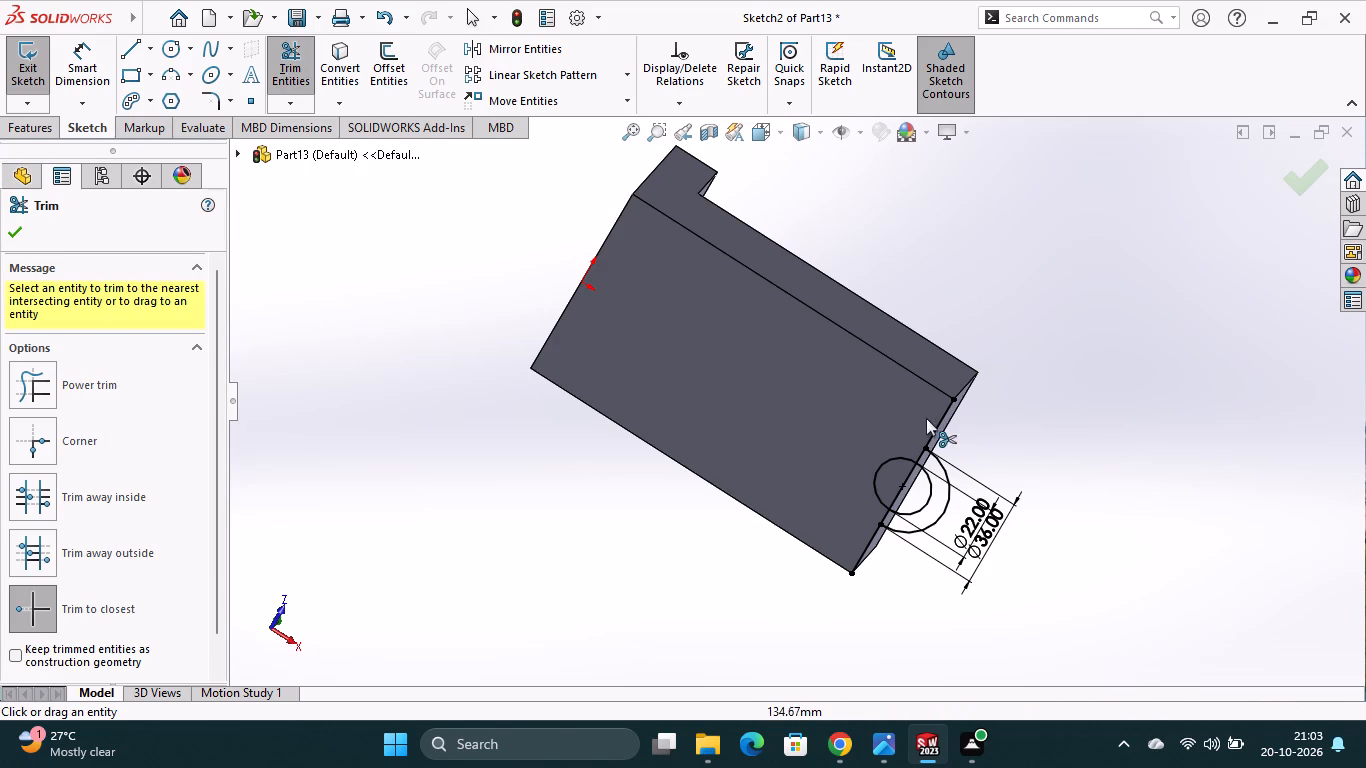
{"action": "left_click", "coordinate": [938, 423]}
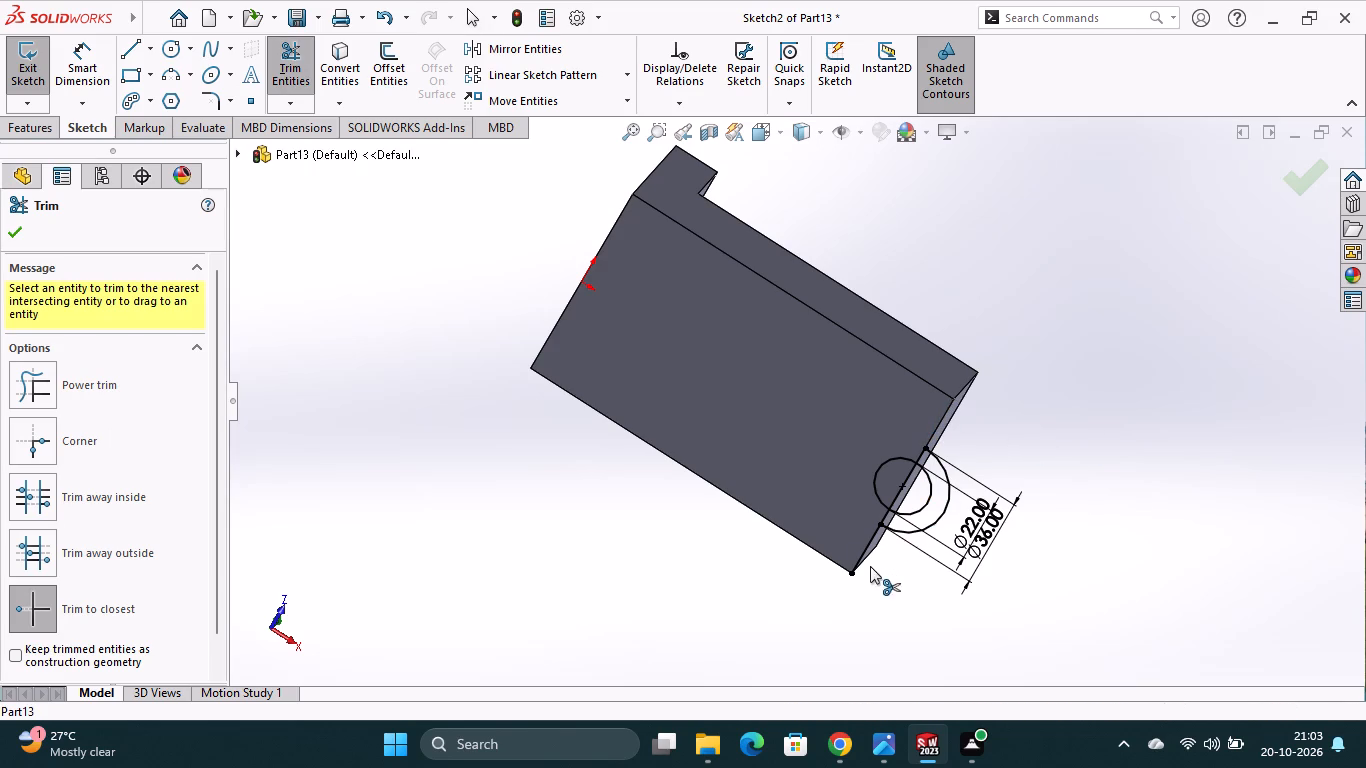
{"action": "left_click", "coordinate": [861, 555]}
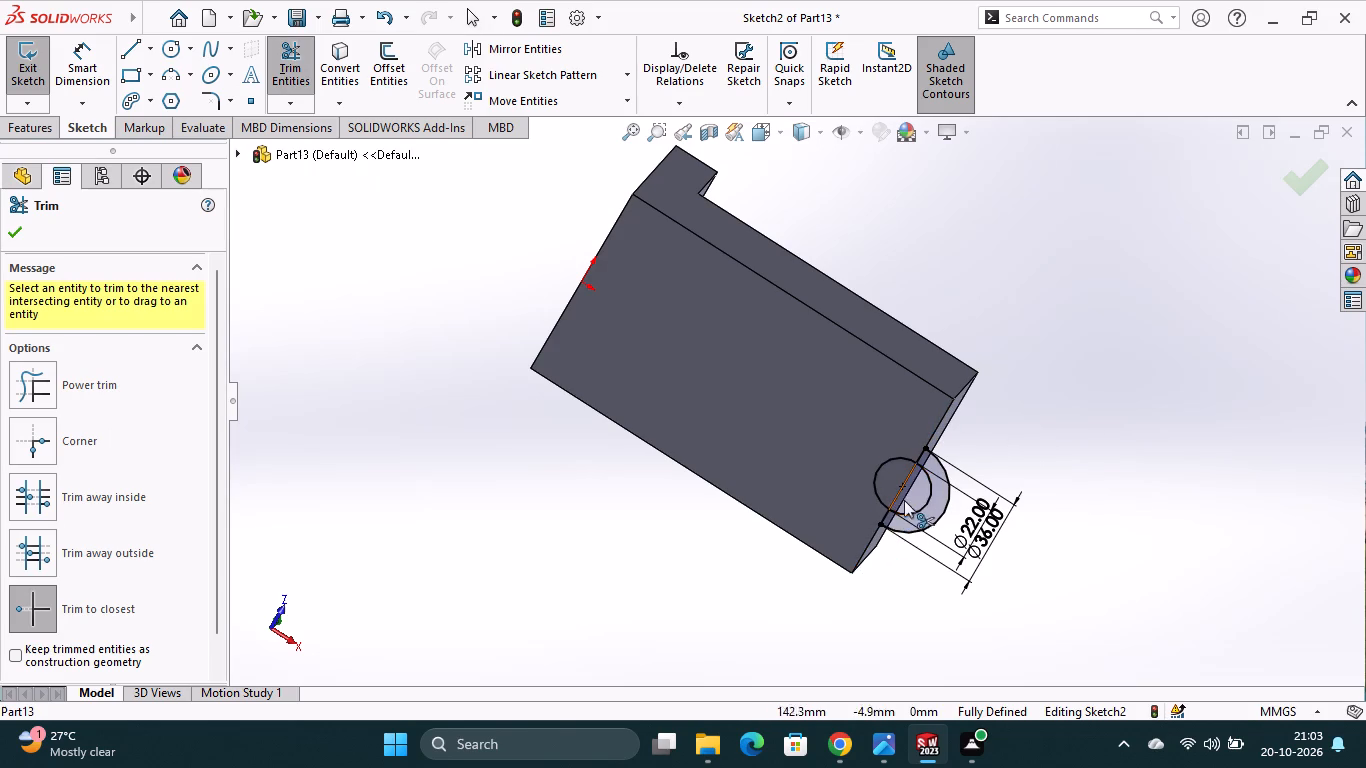
{"action": "left_click", "coordinate": [14, 237]}
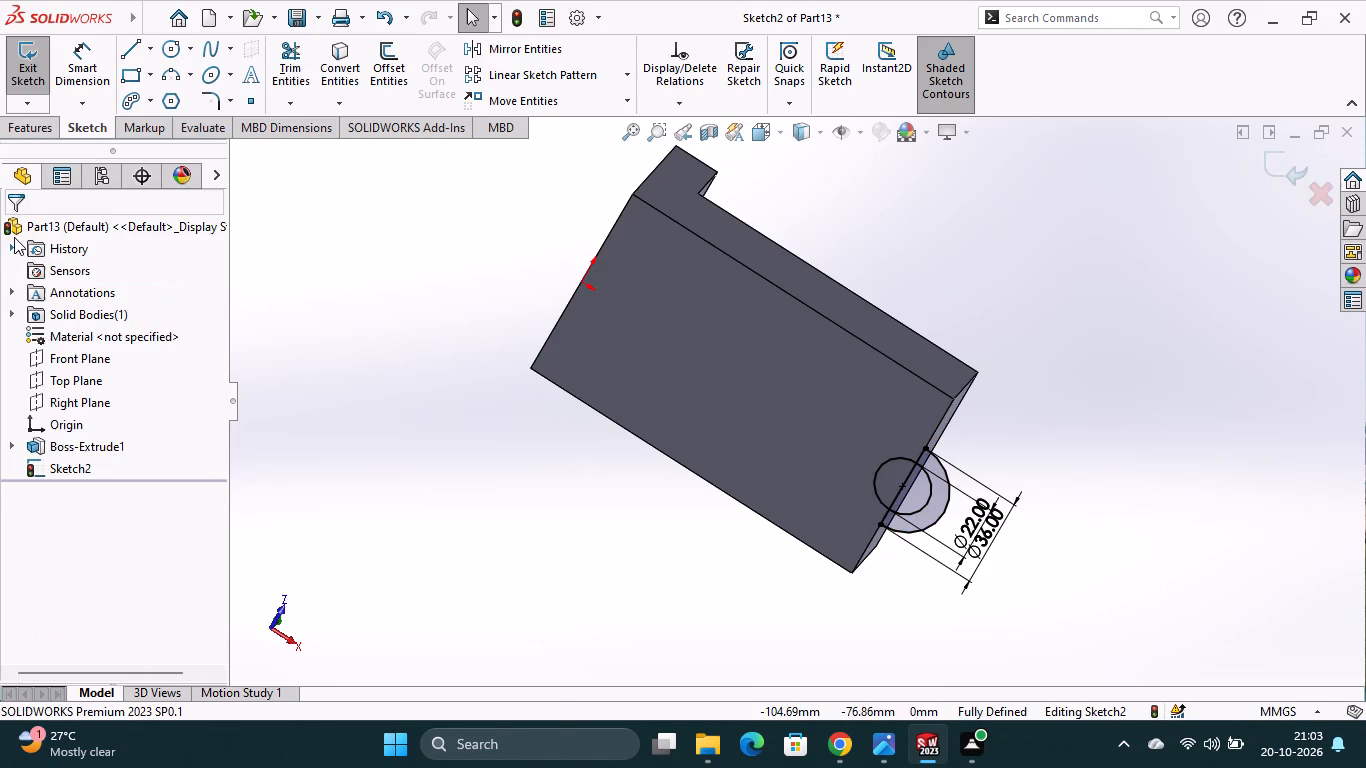
Extrude the half-ring region between the 22 mm circle and 36 mm arc as a merged boss, Blind 30 mm in the reversed direction.
{"action": "left_click", "coordinate": [27, 130]}
{"action": "left_click", "coordinate": [23, 91]}
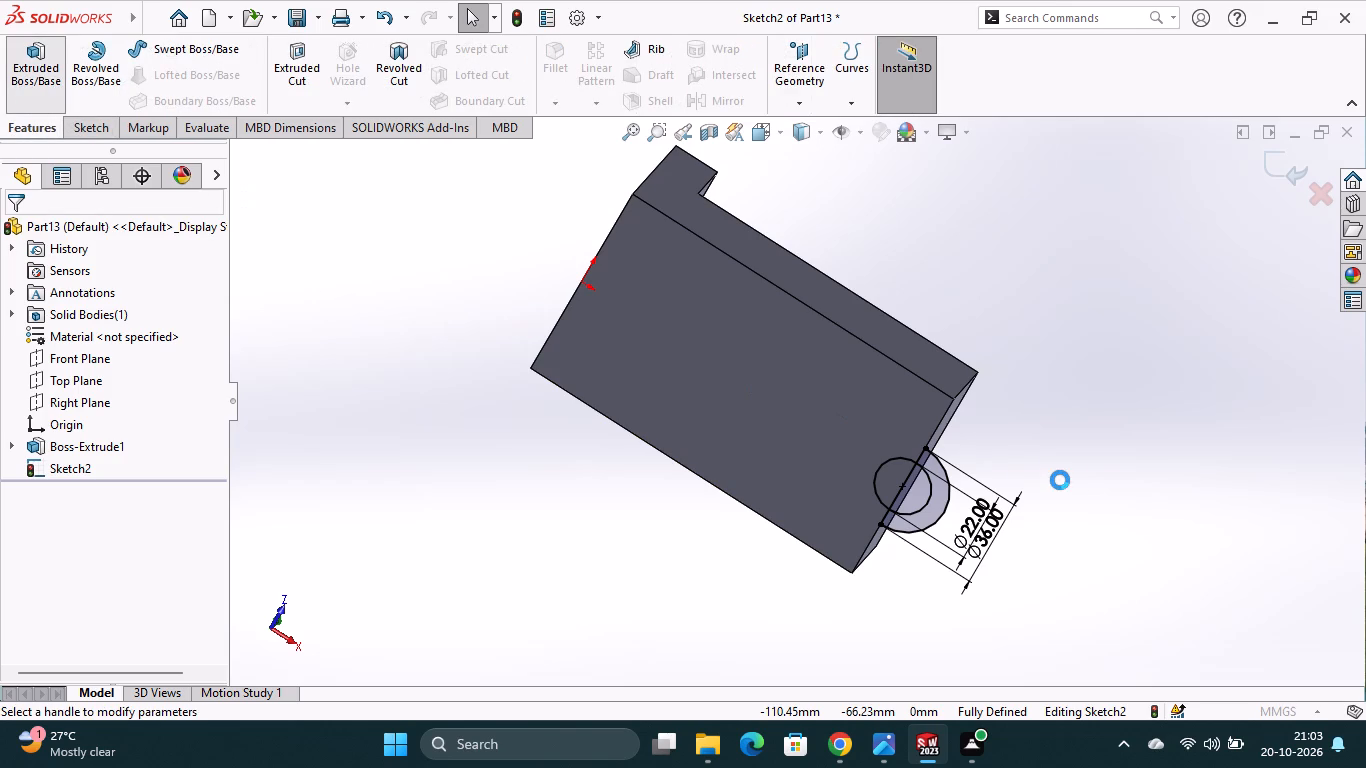
{"action": "middle_click_drag", "start_coordinate": [1057, 486], "coordinate": [1015, 506]}
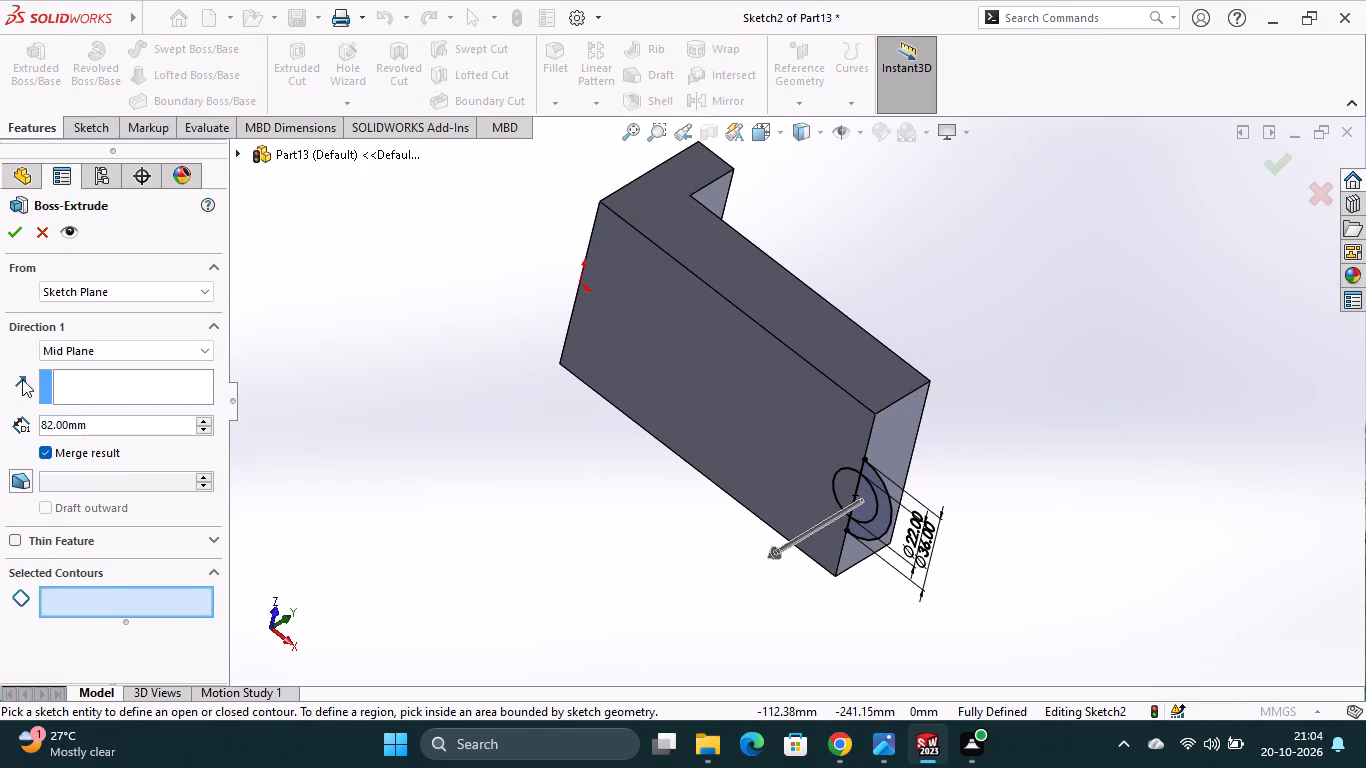
{"action": "left_click", "coordinate": [75, 352]}
{"action": "left_click", "coordinate": [78, 369]}
{"action": "left_click", "coordinate": [17, 352]}
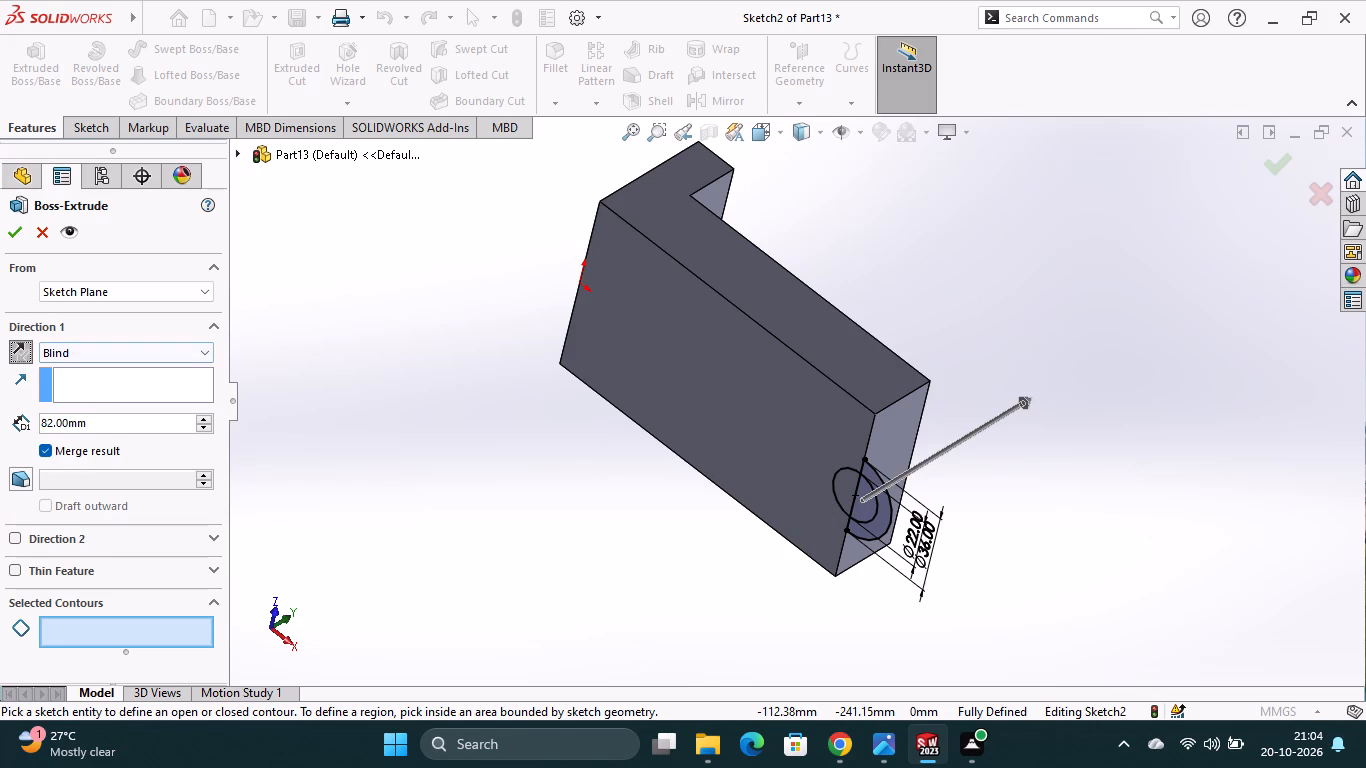
{"action": "left_click_drag", "start_coordinate": [93, 420], "coordinate": [43, 423]}
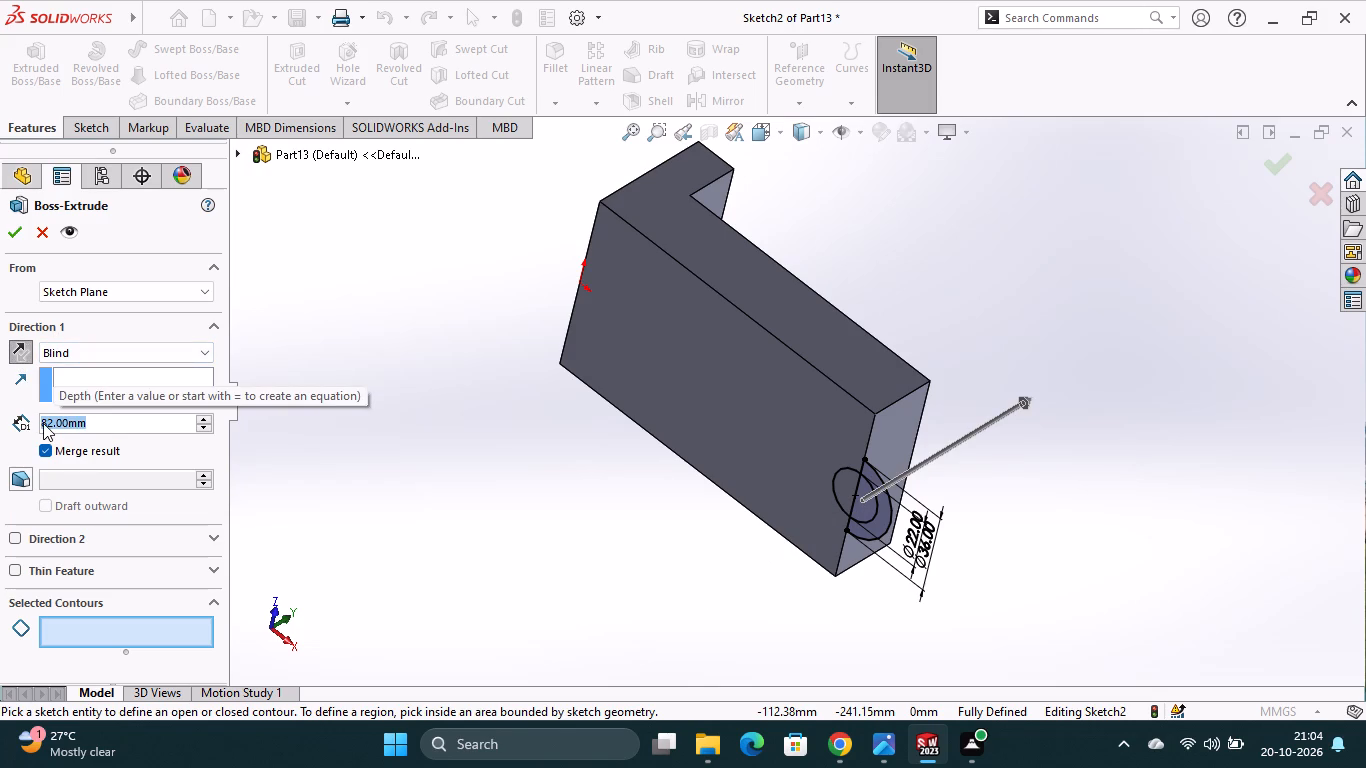
{"action": "type", "text": "30"}
{"action": "key", "text": "Return"}
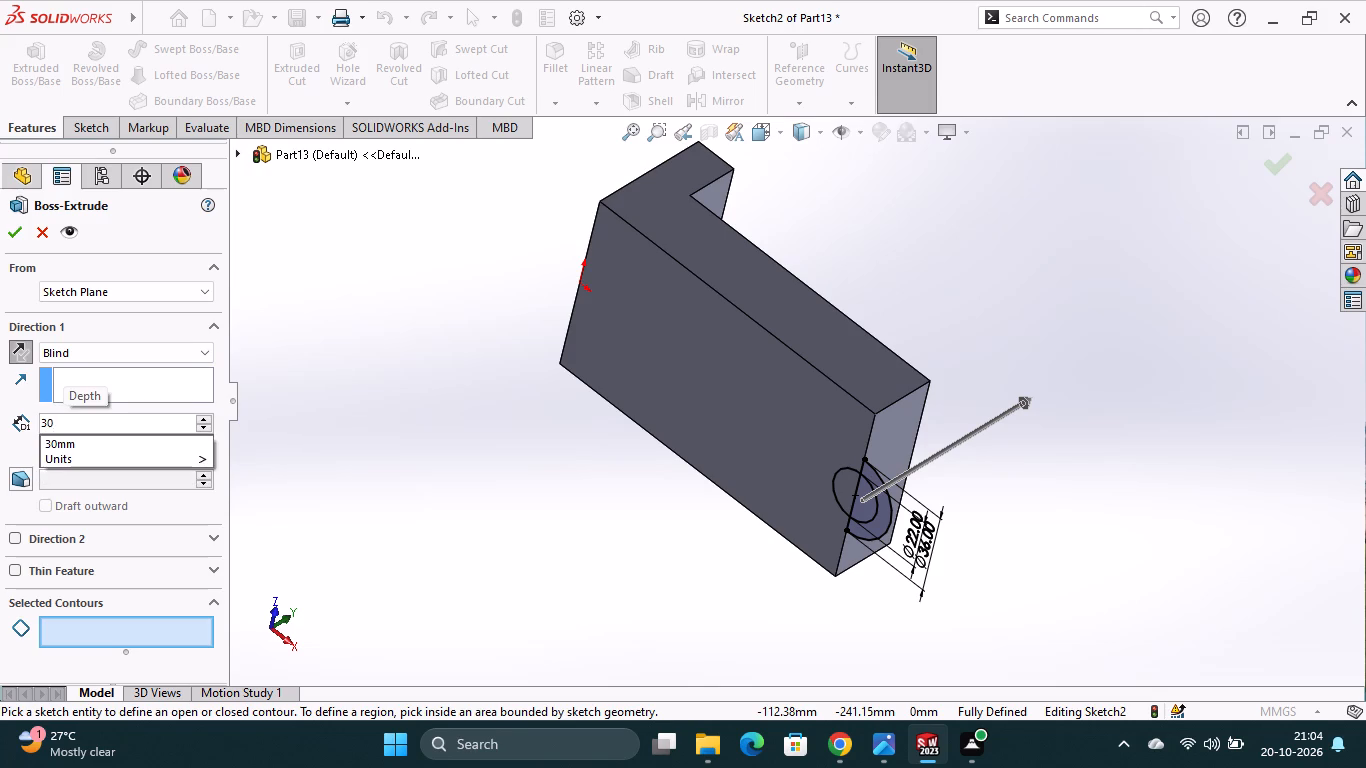
{"action": "left_click", "coordinate": [18, 239]}
{"action": "left_click", "coordinate": [802, 387]}
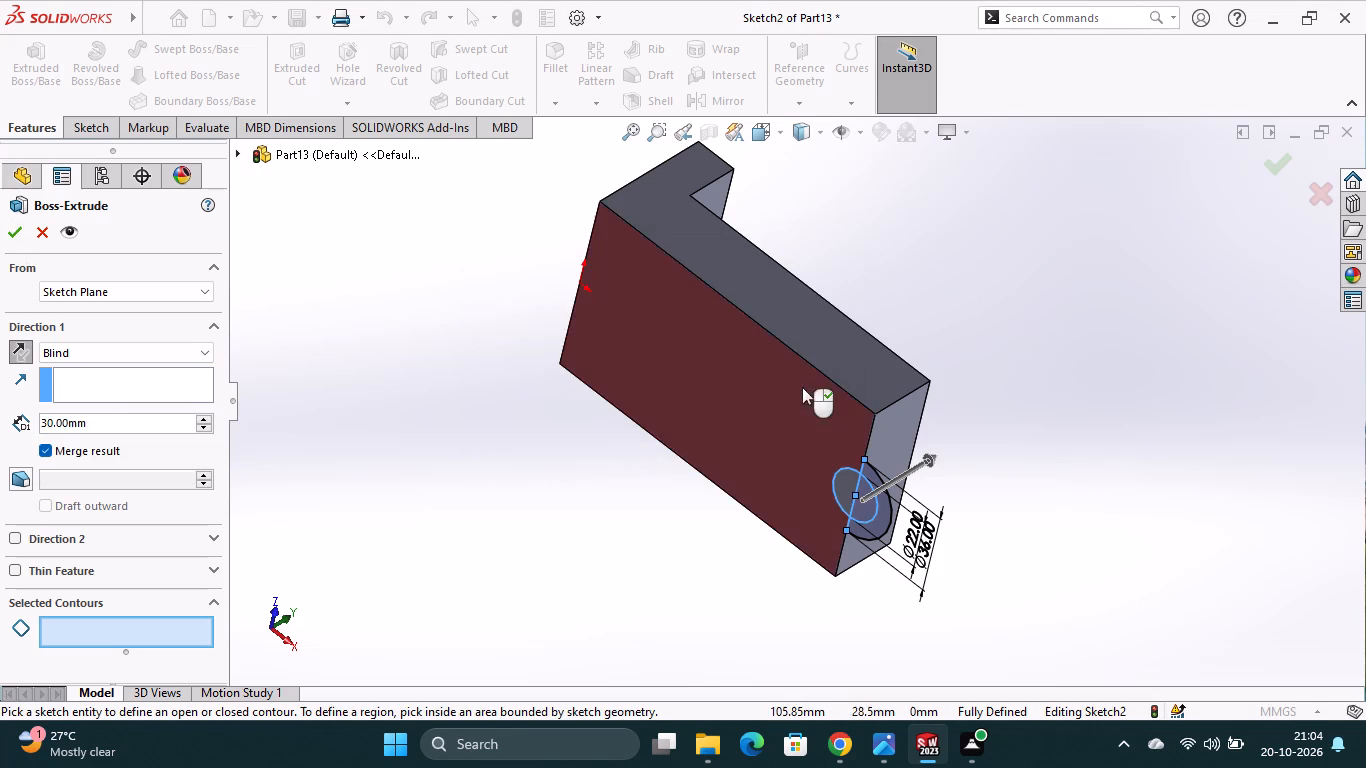
{"action": "left_click", "coordinate": [884, 511]}
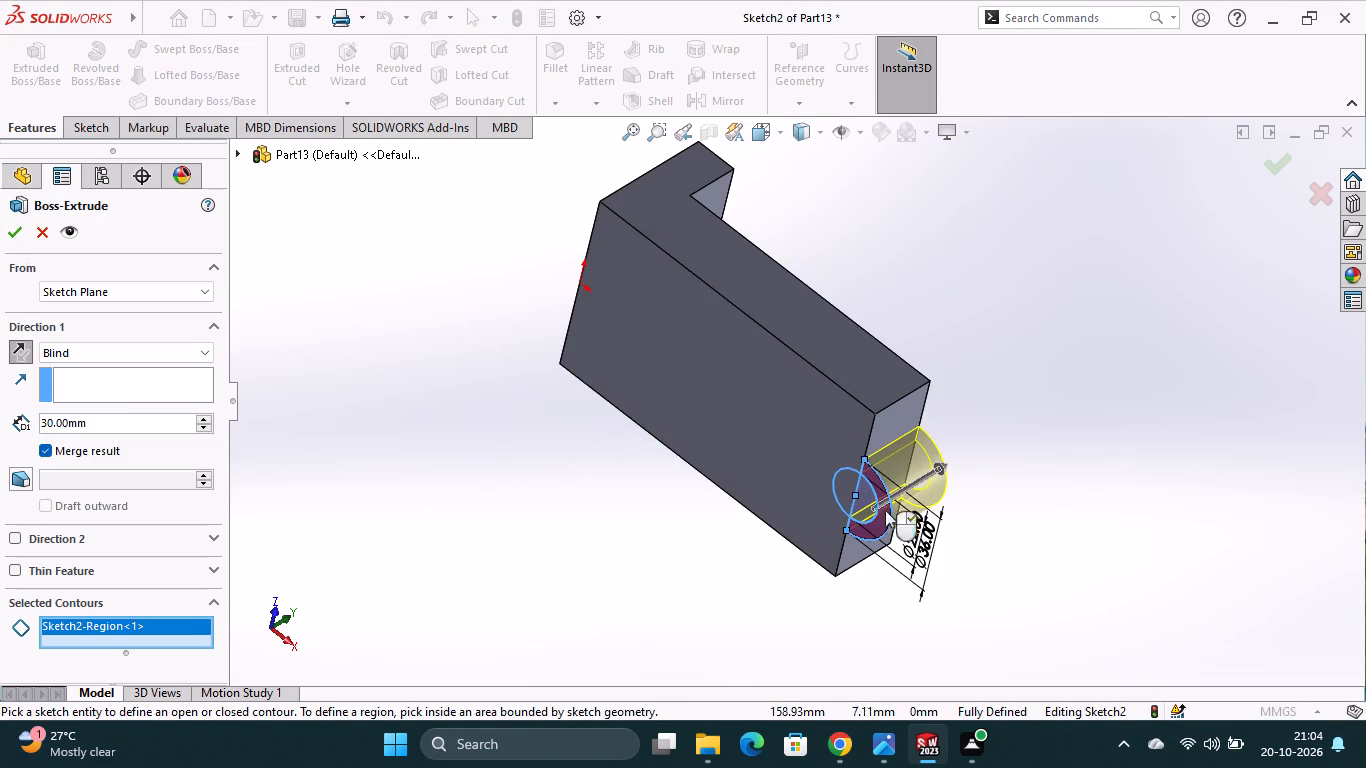
{"action": "left_click", "coordinate": [12, 237]}
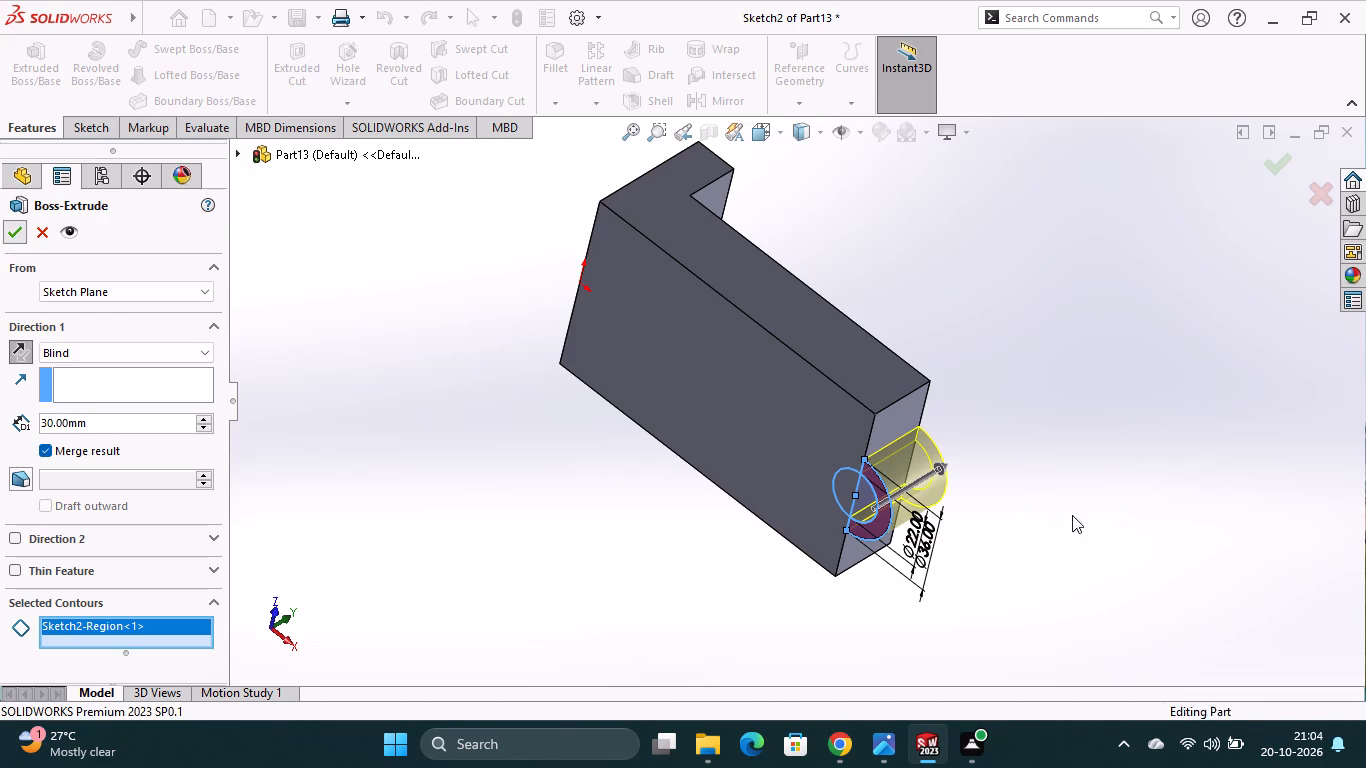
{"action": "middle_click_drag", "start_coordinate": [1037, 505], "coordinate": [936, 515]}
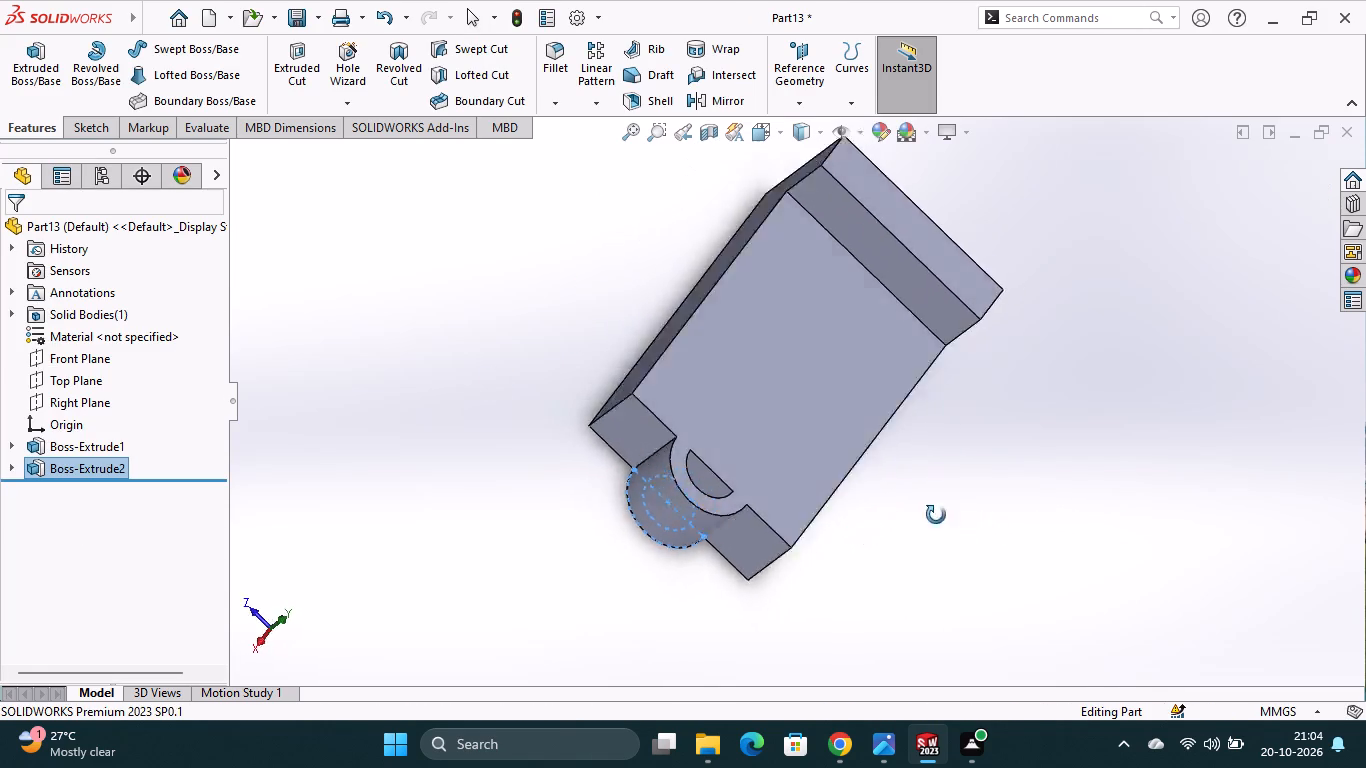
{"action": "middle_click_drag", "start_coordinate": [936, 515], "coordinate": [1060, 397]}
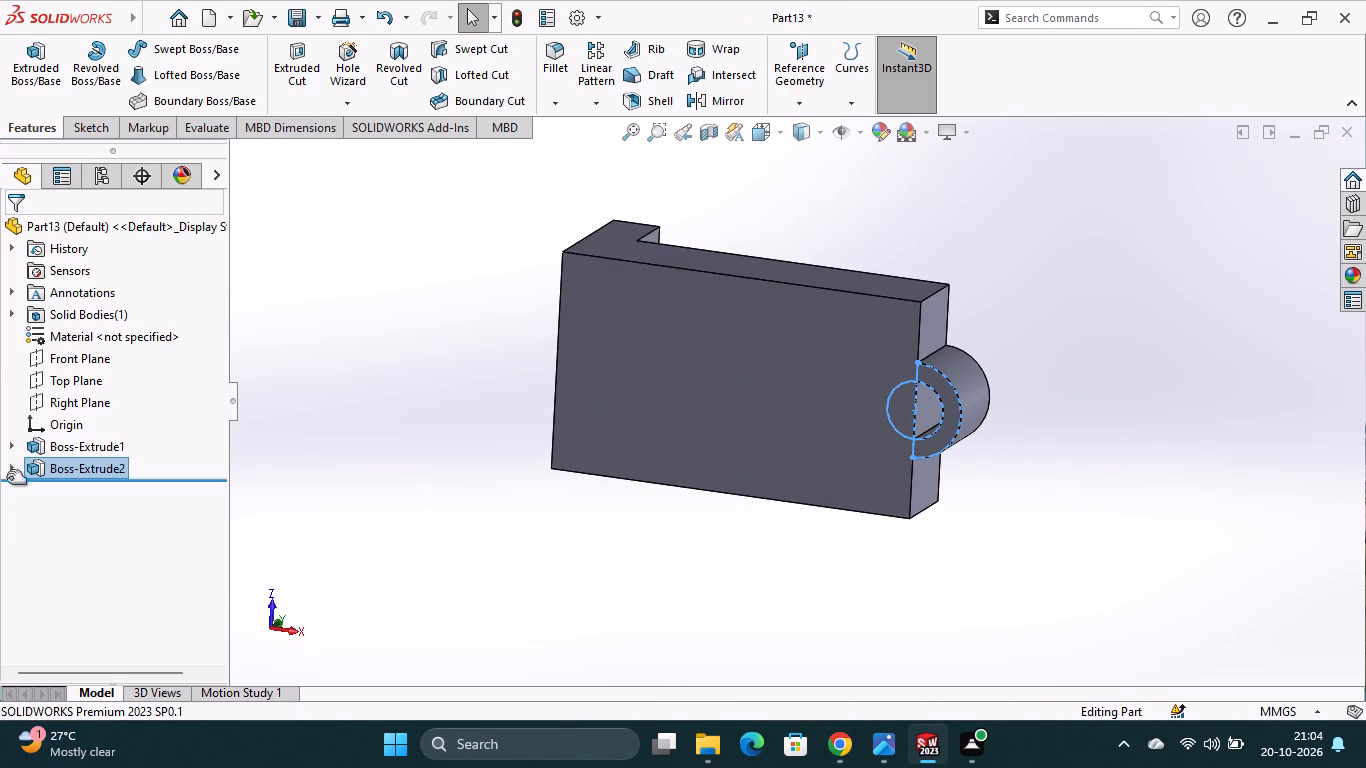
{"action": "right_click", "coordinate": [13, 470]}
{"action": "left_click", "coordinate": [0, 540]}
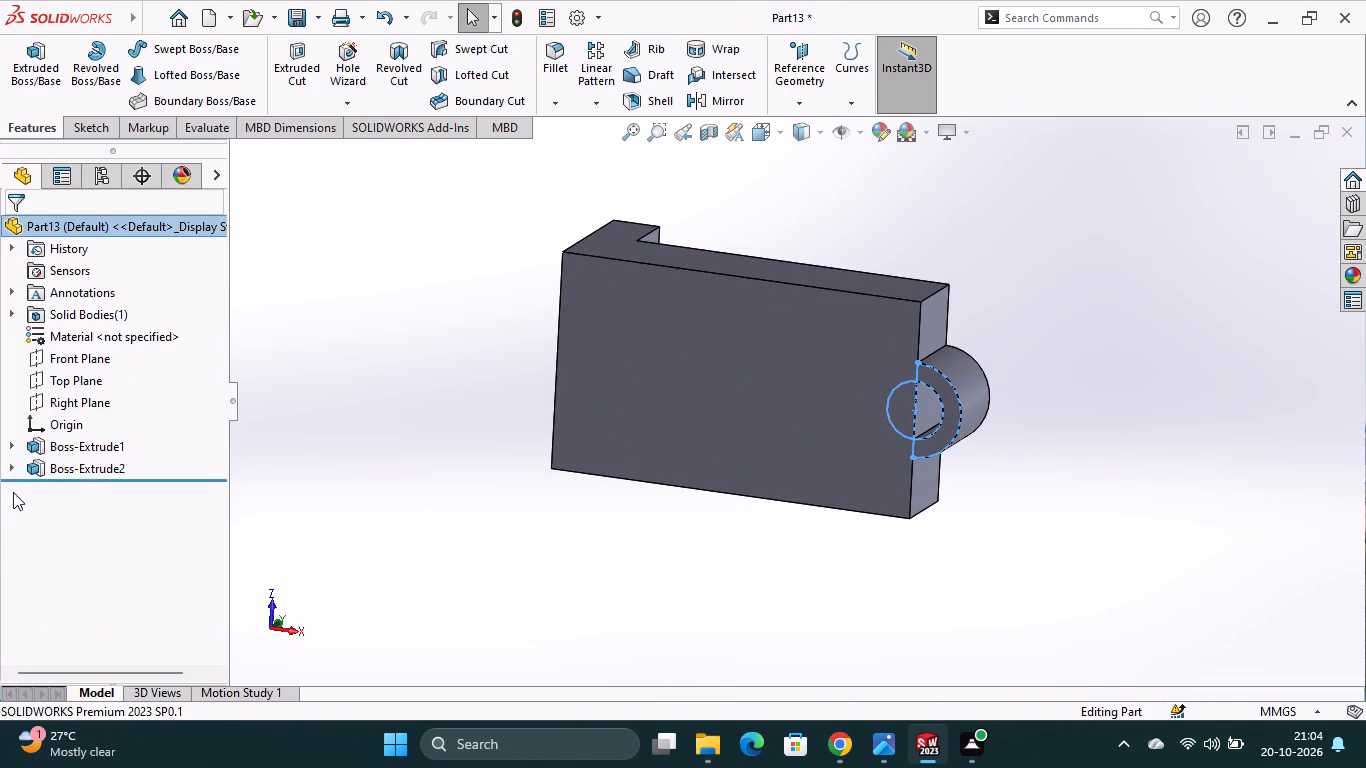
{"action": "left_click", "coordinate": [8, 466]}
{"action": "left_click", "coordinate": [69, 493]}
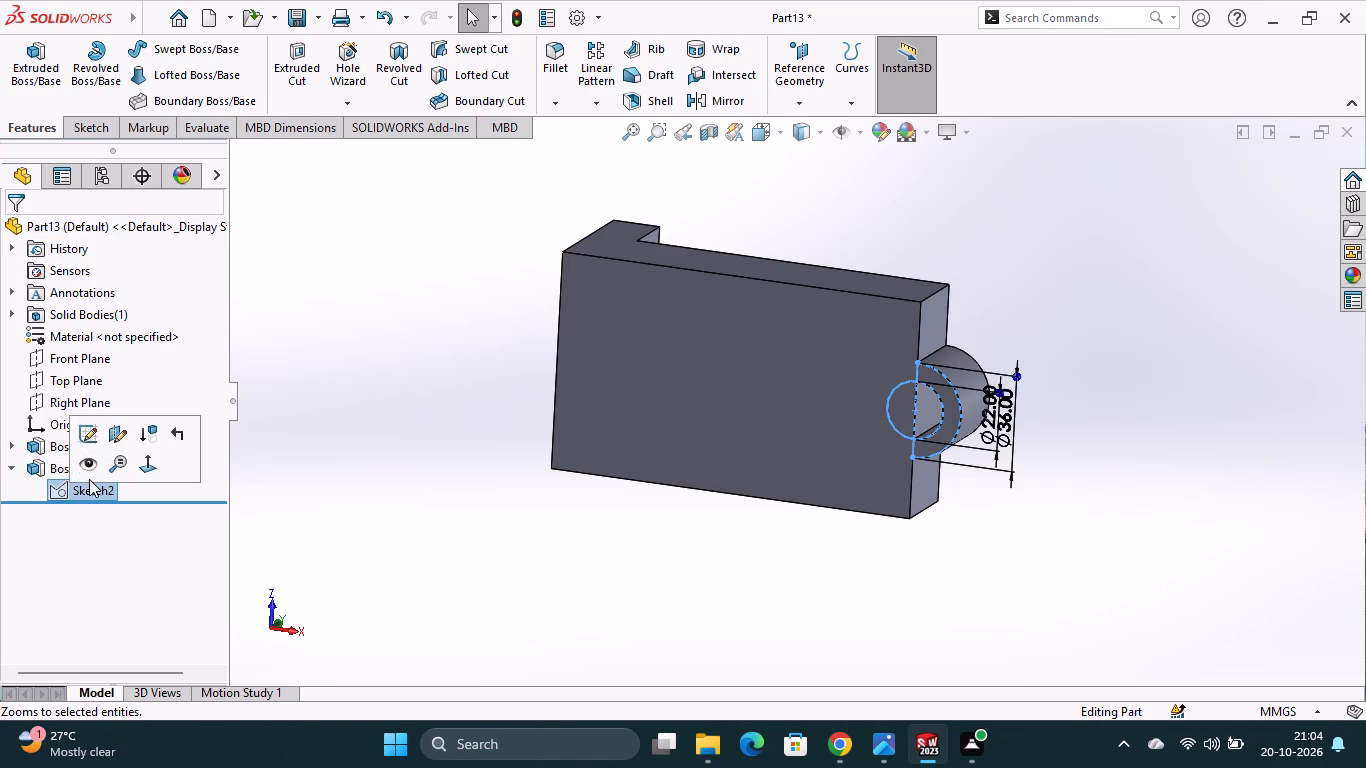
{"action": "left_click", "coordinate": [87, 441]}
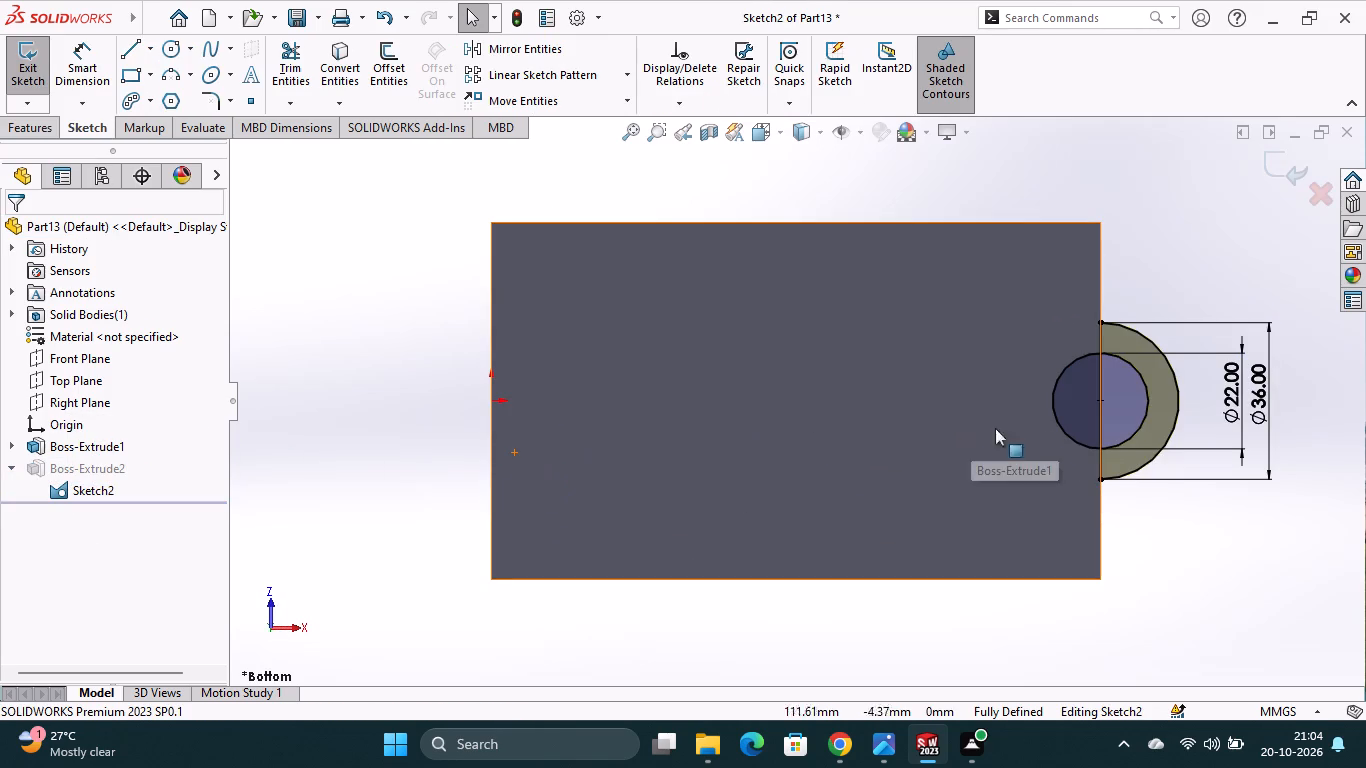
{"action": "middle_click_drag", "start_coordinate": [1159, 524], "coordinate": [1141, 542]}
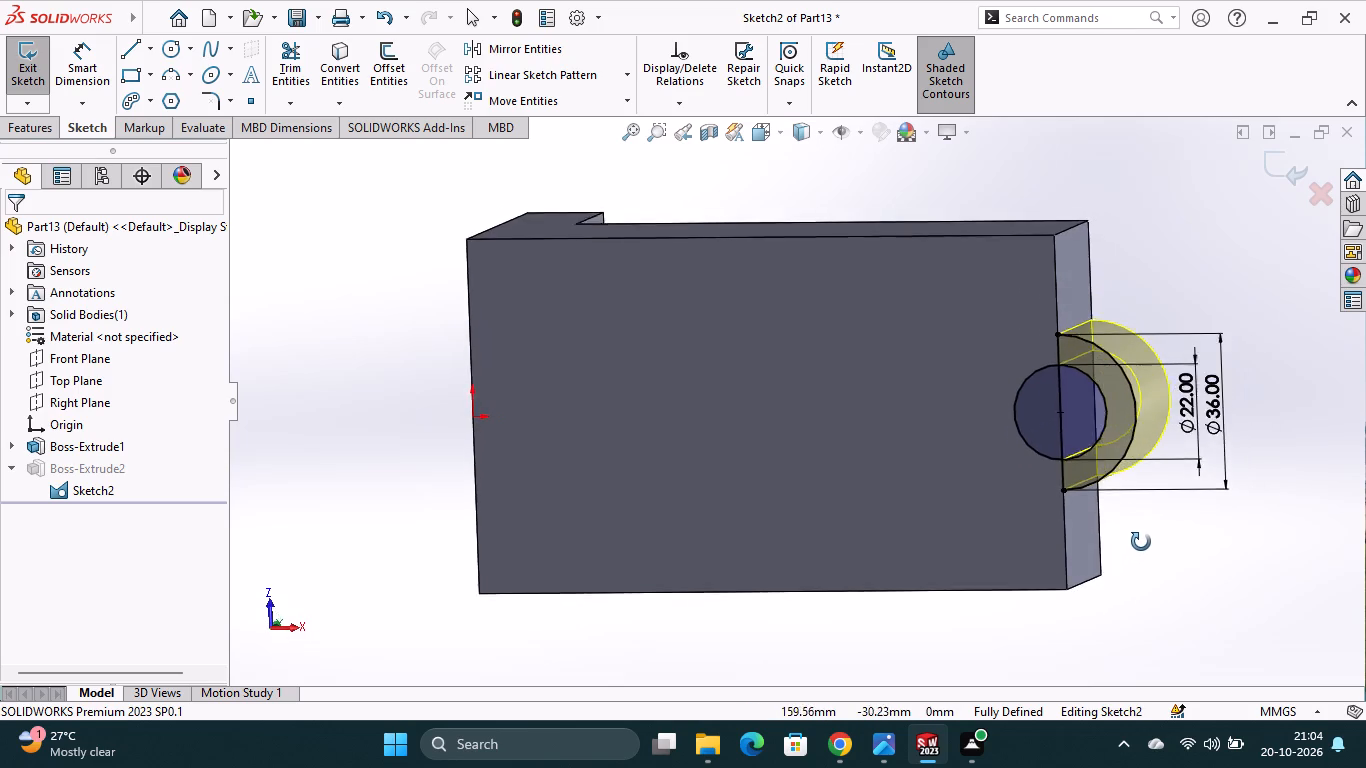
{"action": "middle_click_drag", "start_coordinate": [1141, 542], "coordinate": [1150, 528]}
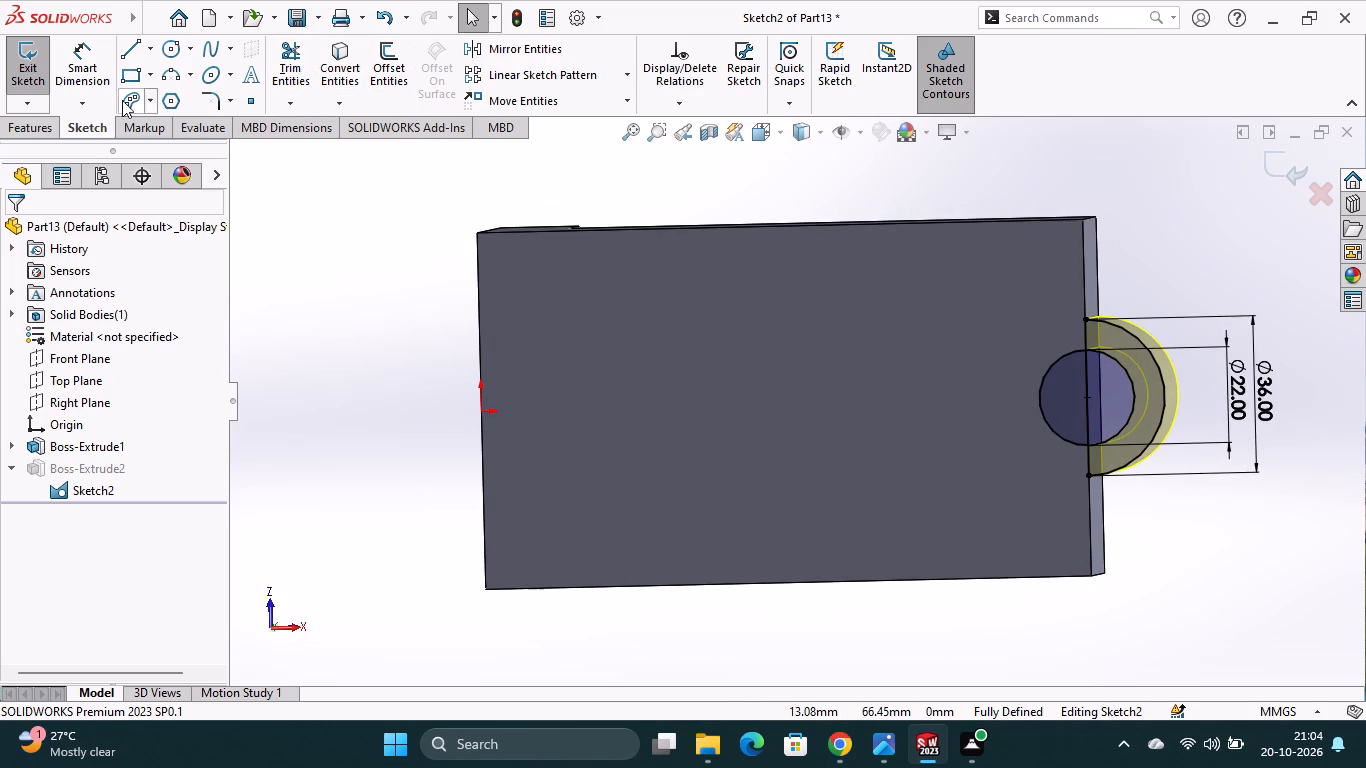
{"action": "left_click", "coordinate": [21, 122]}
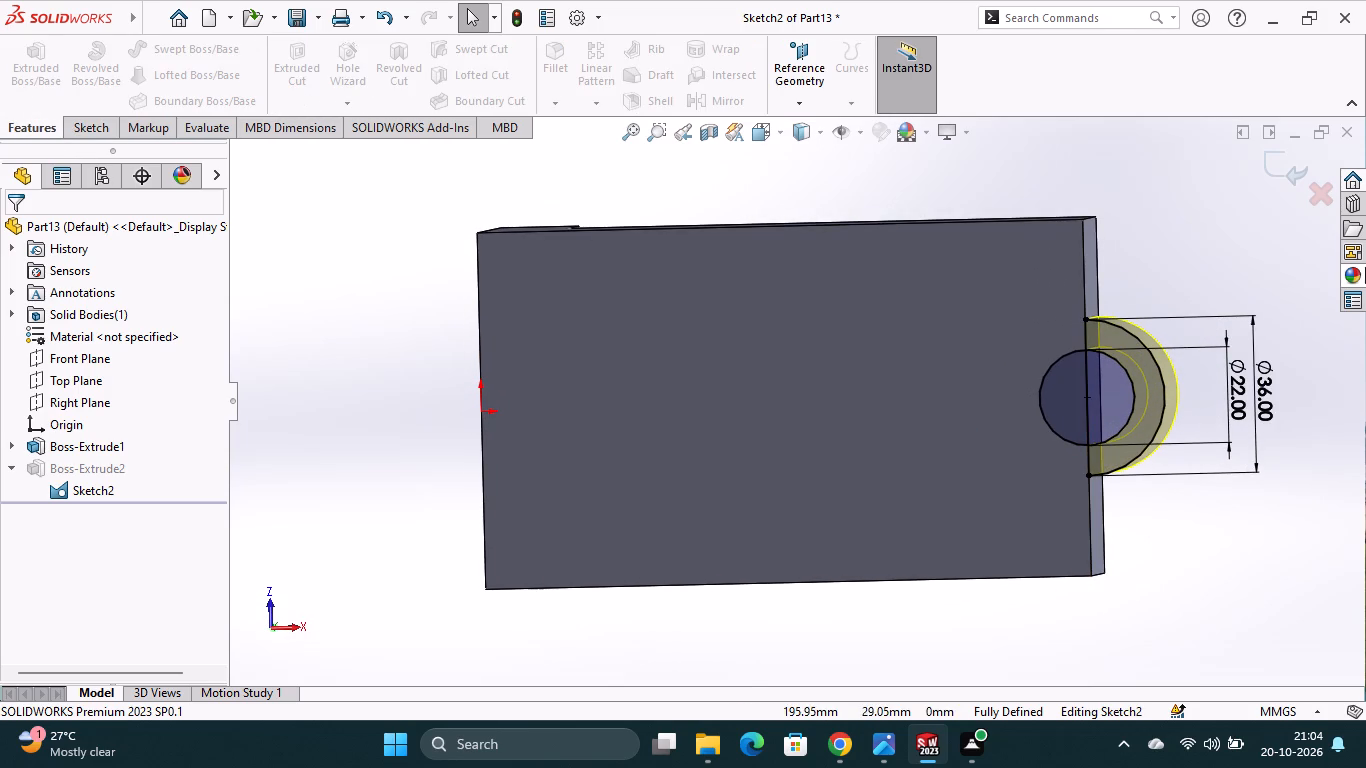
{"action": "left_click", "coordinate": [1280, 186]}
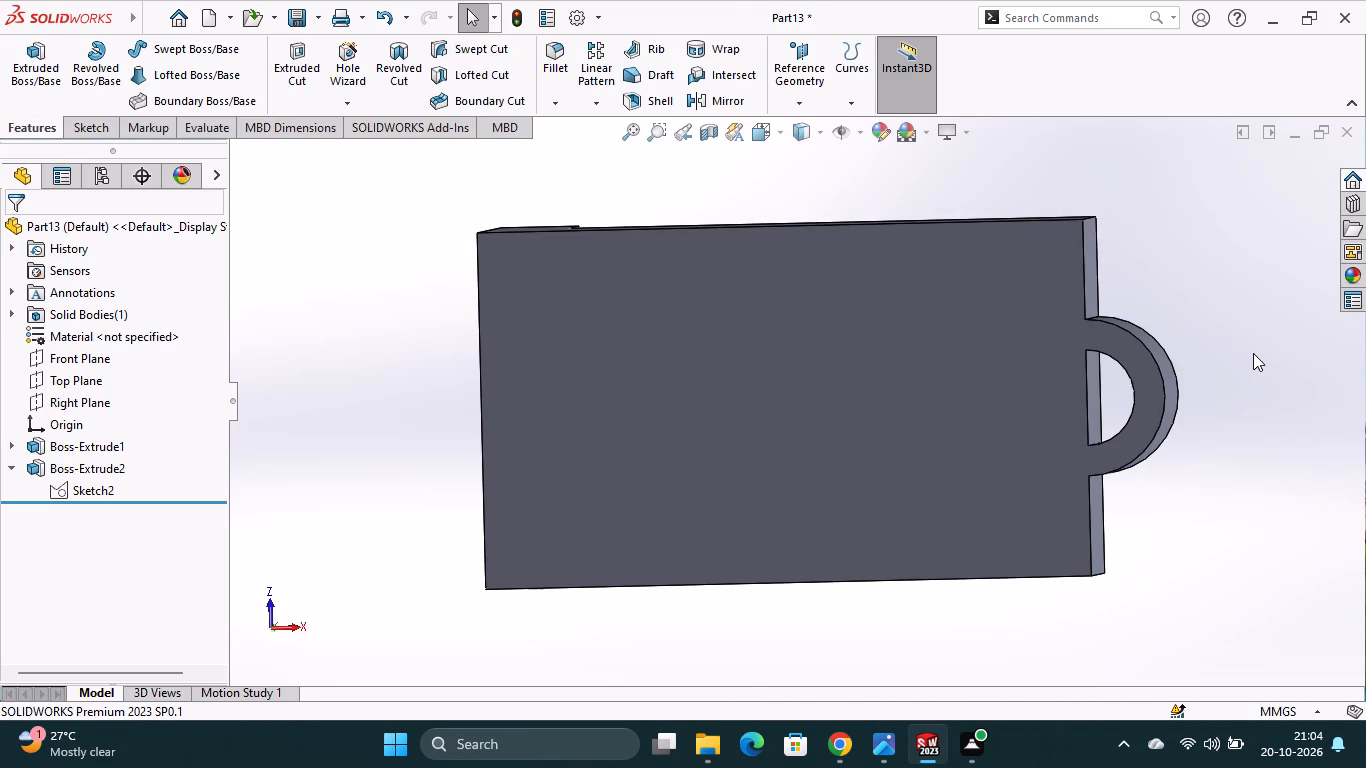
Sketch an 11 mm radius circle on the block's bottom face, centred on the end edge and meeting the boss's inner half-round.
{"action": "left_click", "coordinate": [721, 392]}
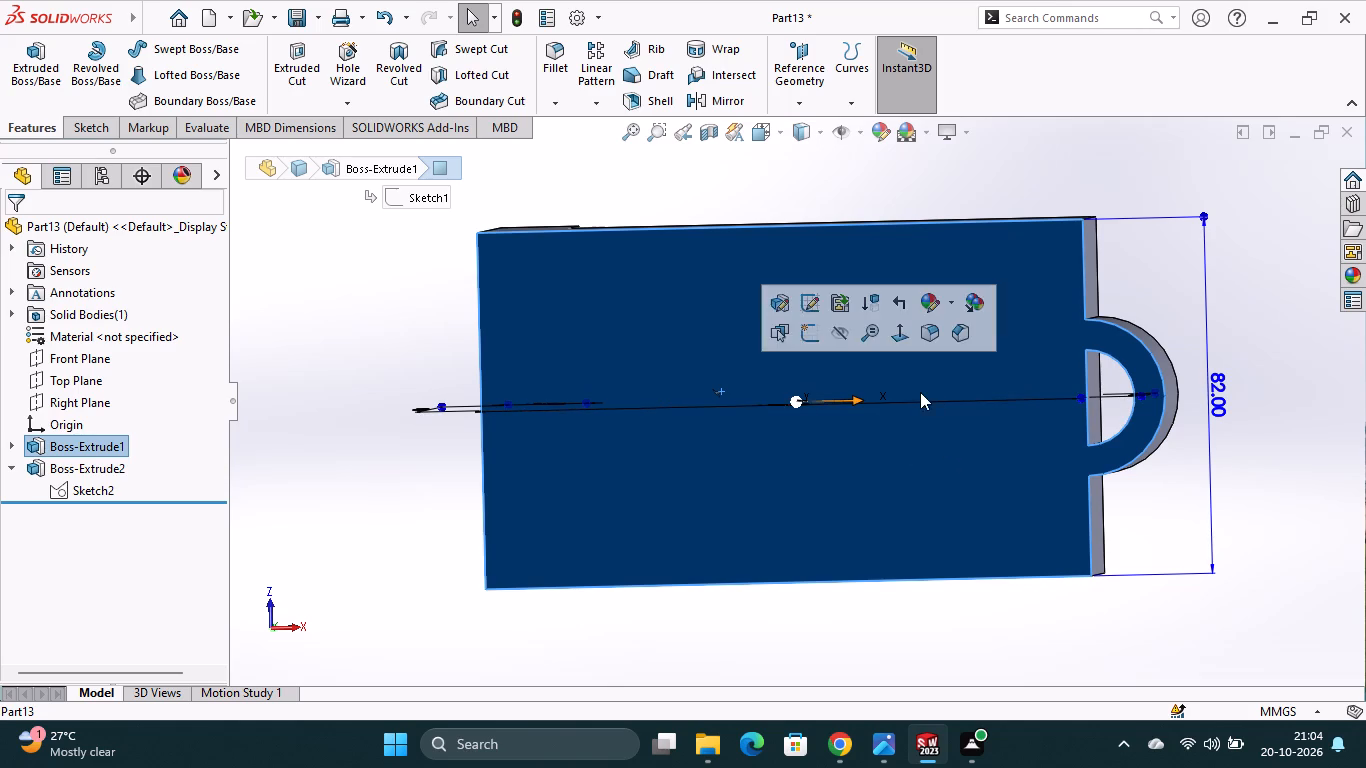
{"action": "left_click", "coordinate": [815, 335]}
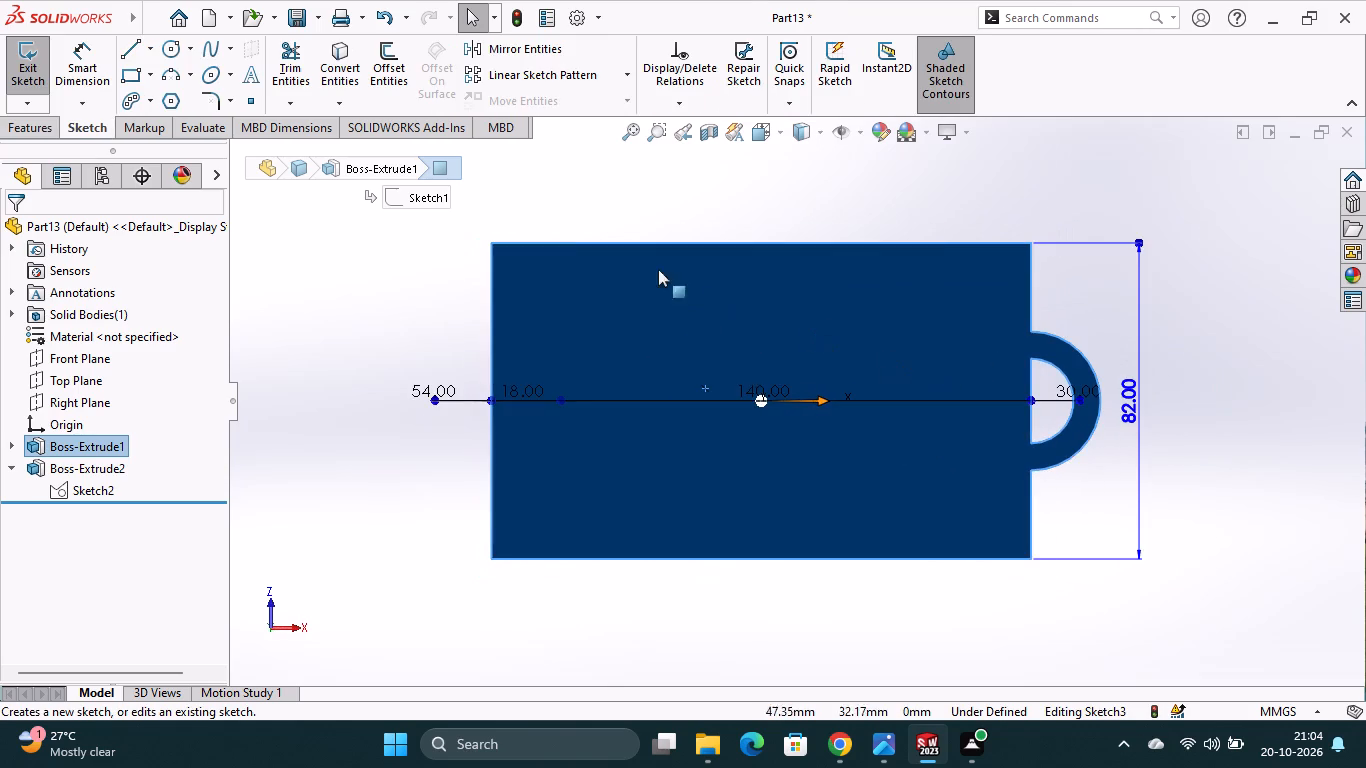
{"action": "left_click", "coordinate": [169, 49]}
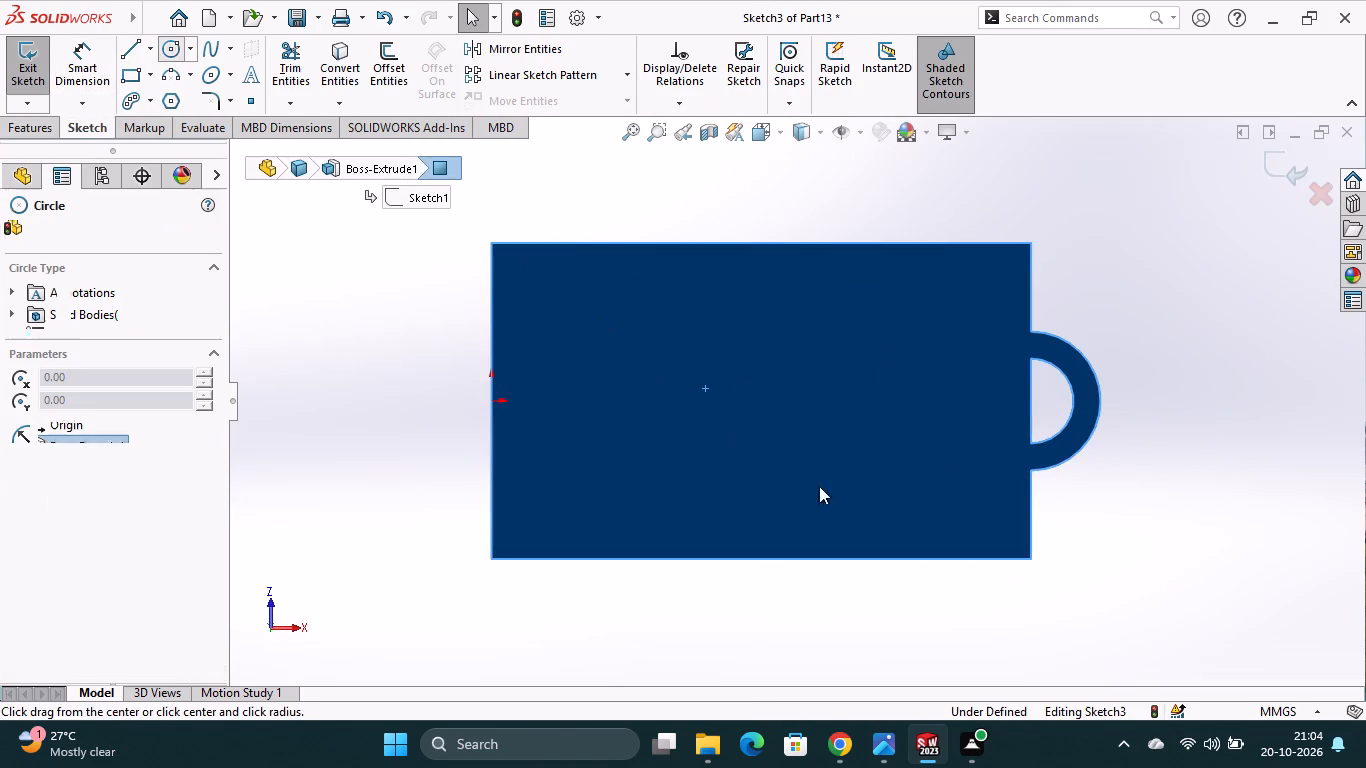
{"action": "left_click", "coordinate": [1029, 400]}
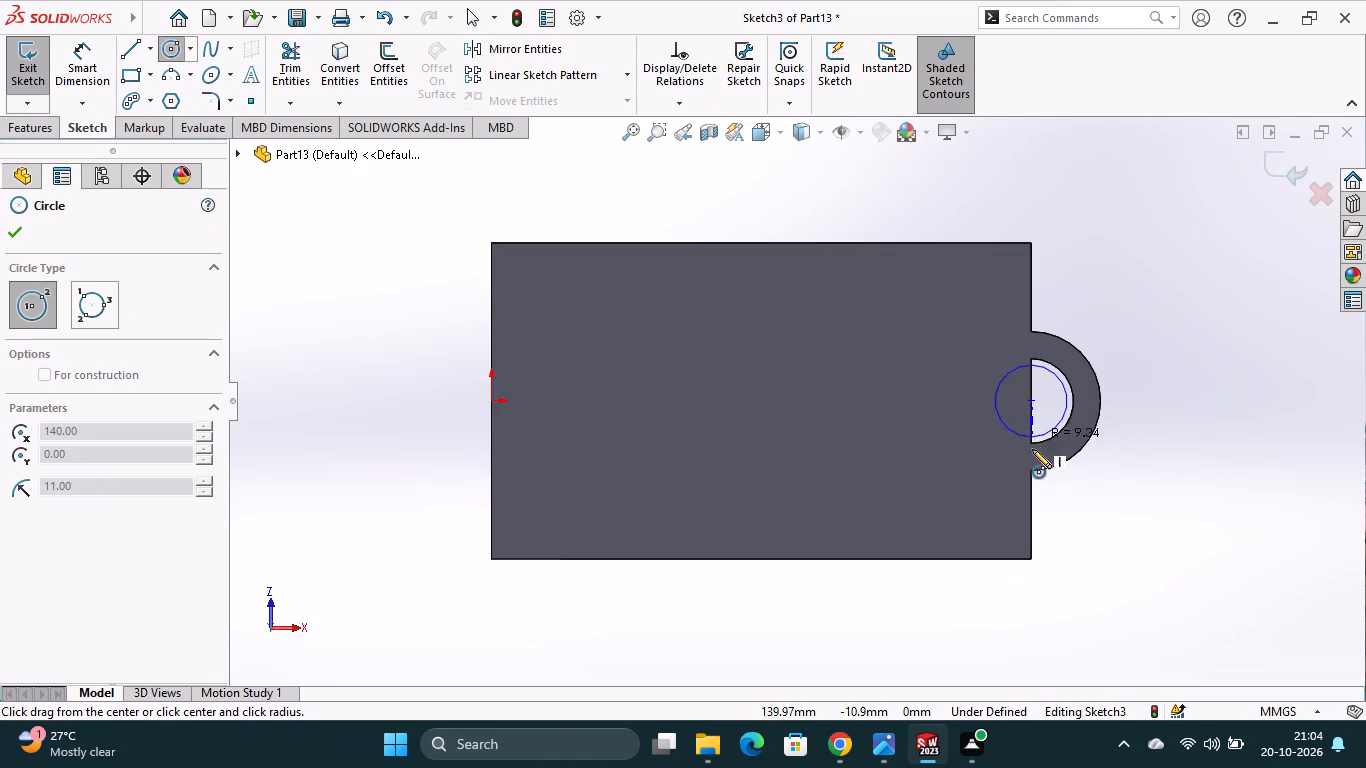
{"action": "left_click", "coordinate": [1031, 444]}
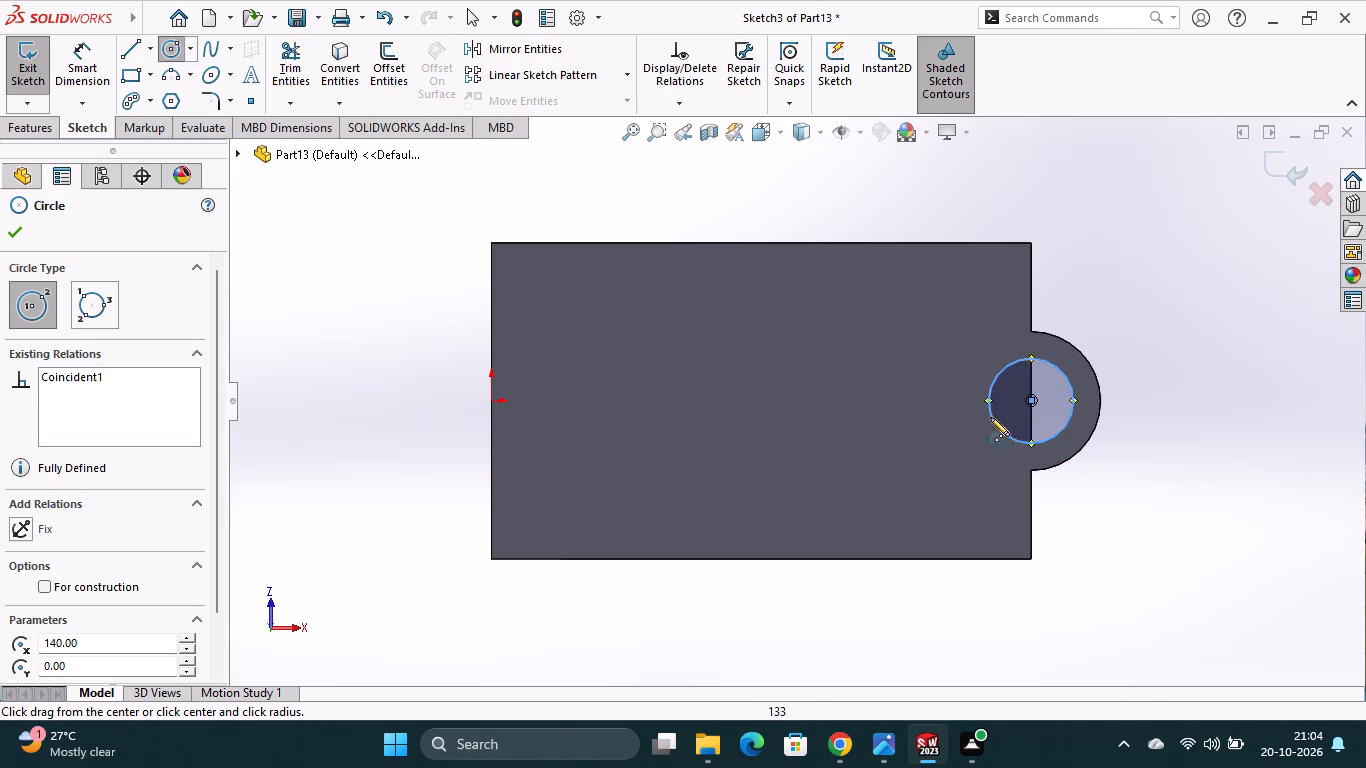
{"action": "left_click", "coordinate": [6, 235]}
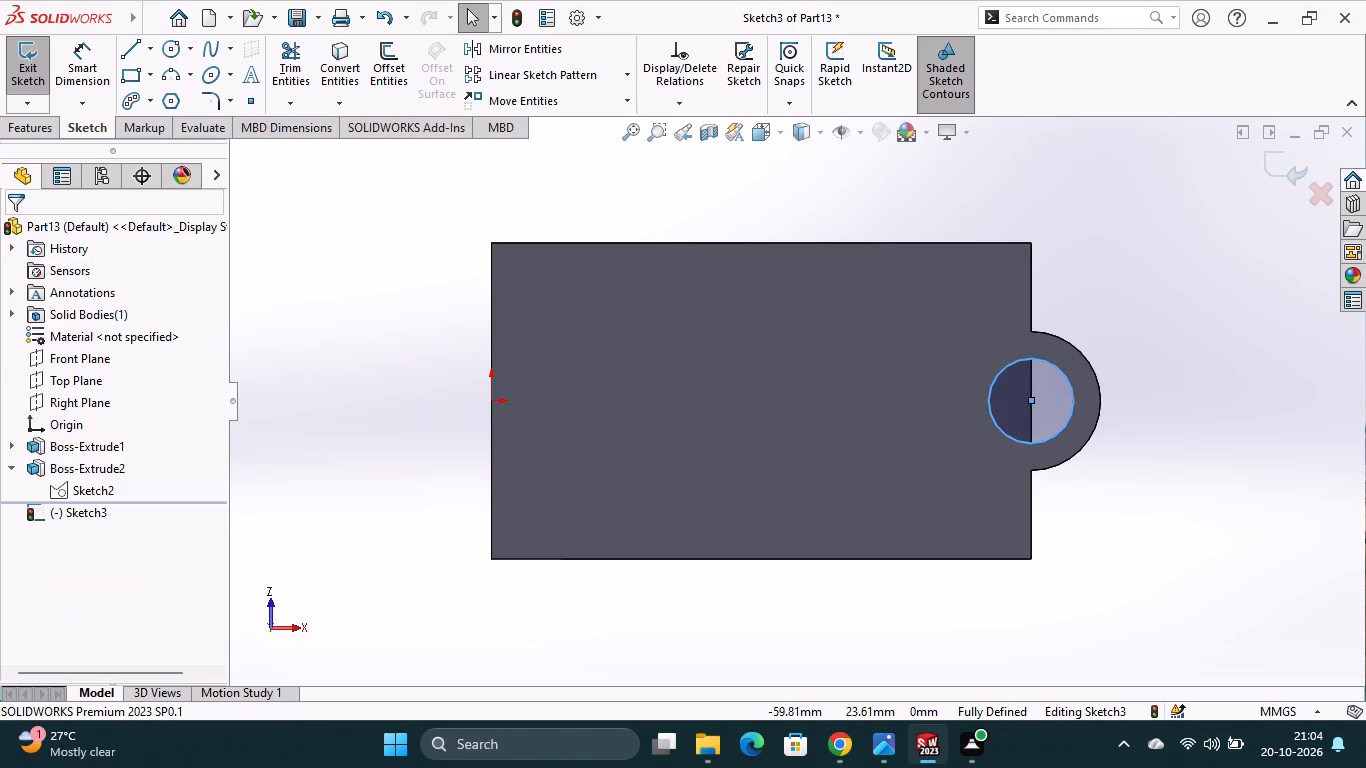
Cut the circle through the block and boss with an Extruded Cut, Blind 30 mm.
{"action": "left_click", "coordinate": [43, 129]}
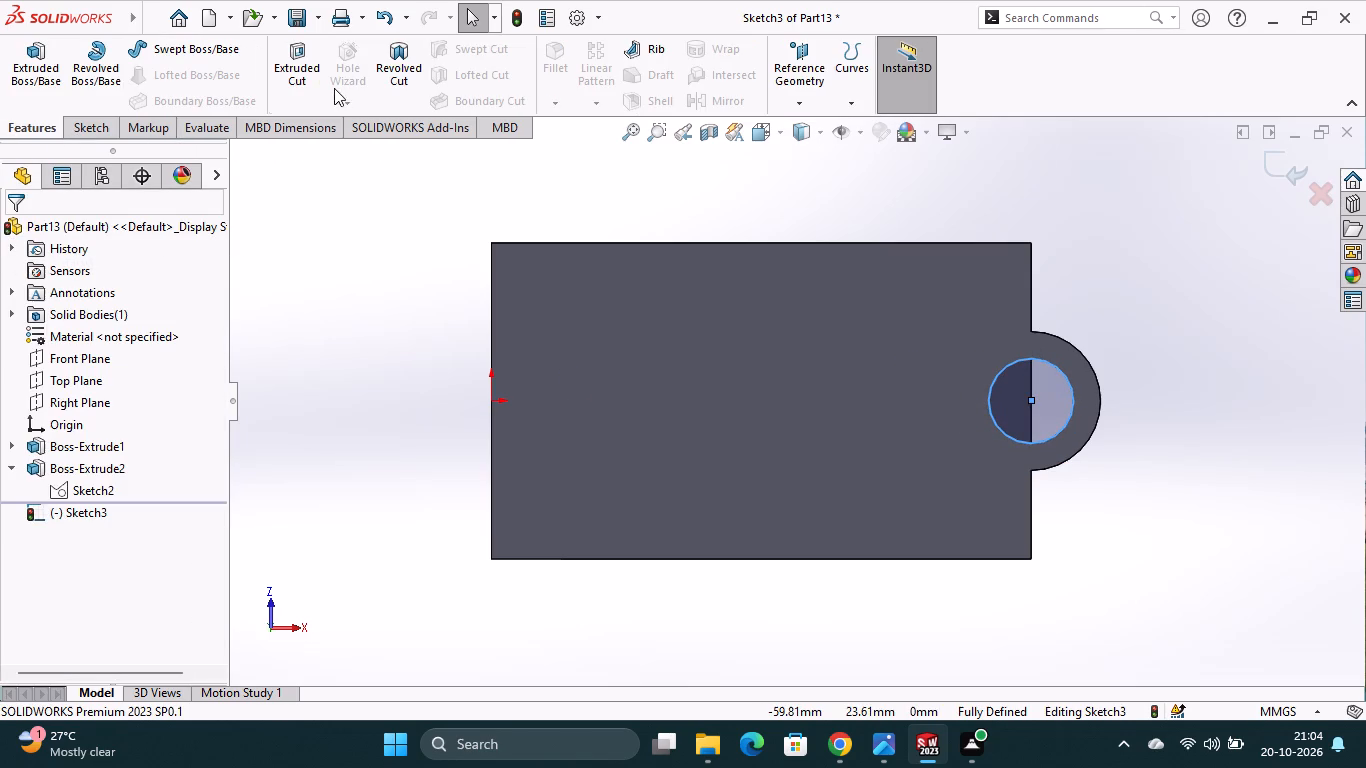
{"action": "left_click", "coordinate": [287, 88]}
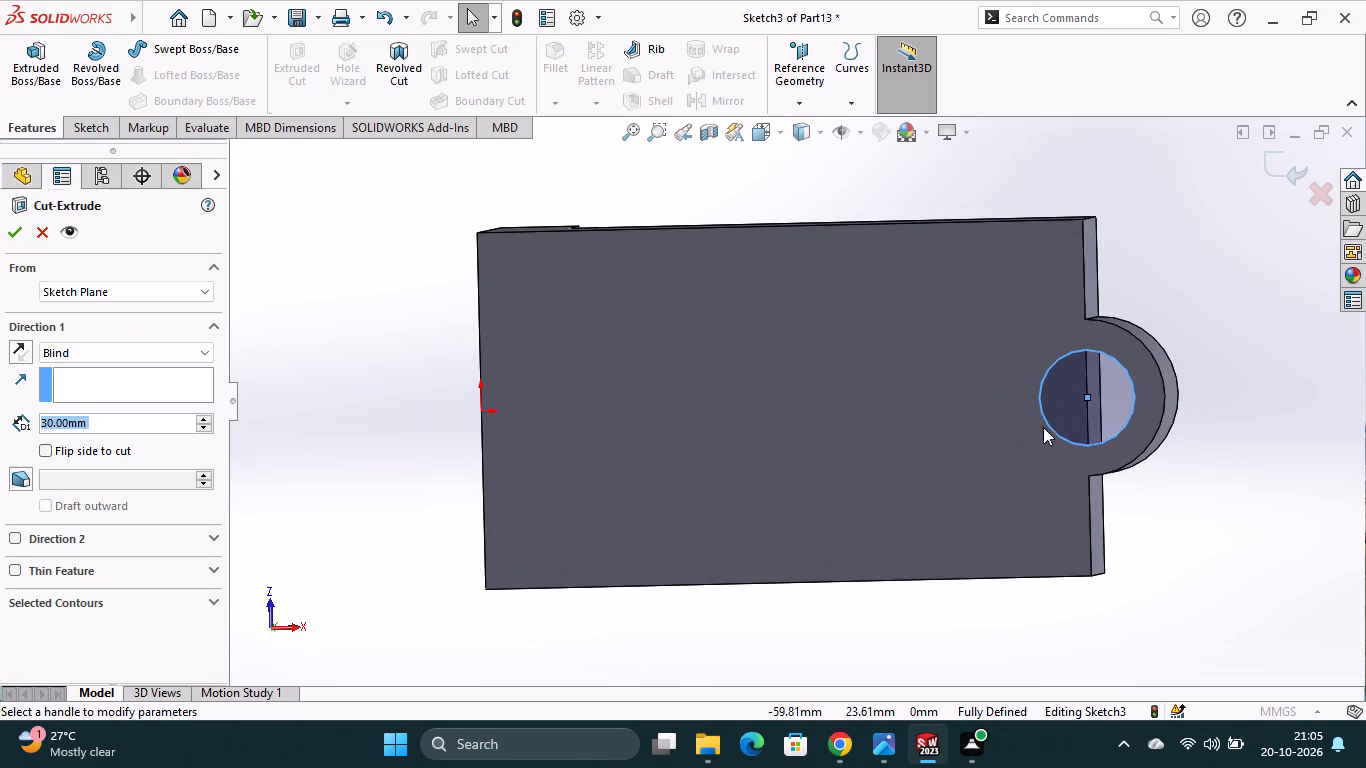
{"action": "middle_click_drag", "start_coordinate": [1179, 590], "coordinate": [1076, 600]}
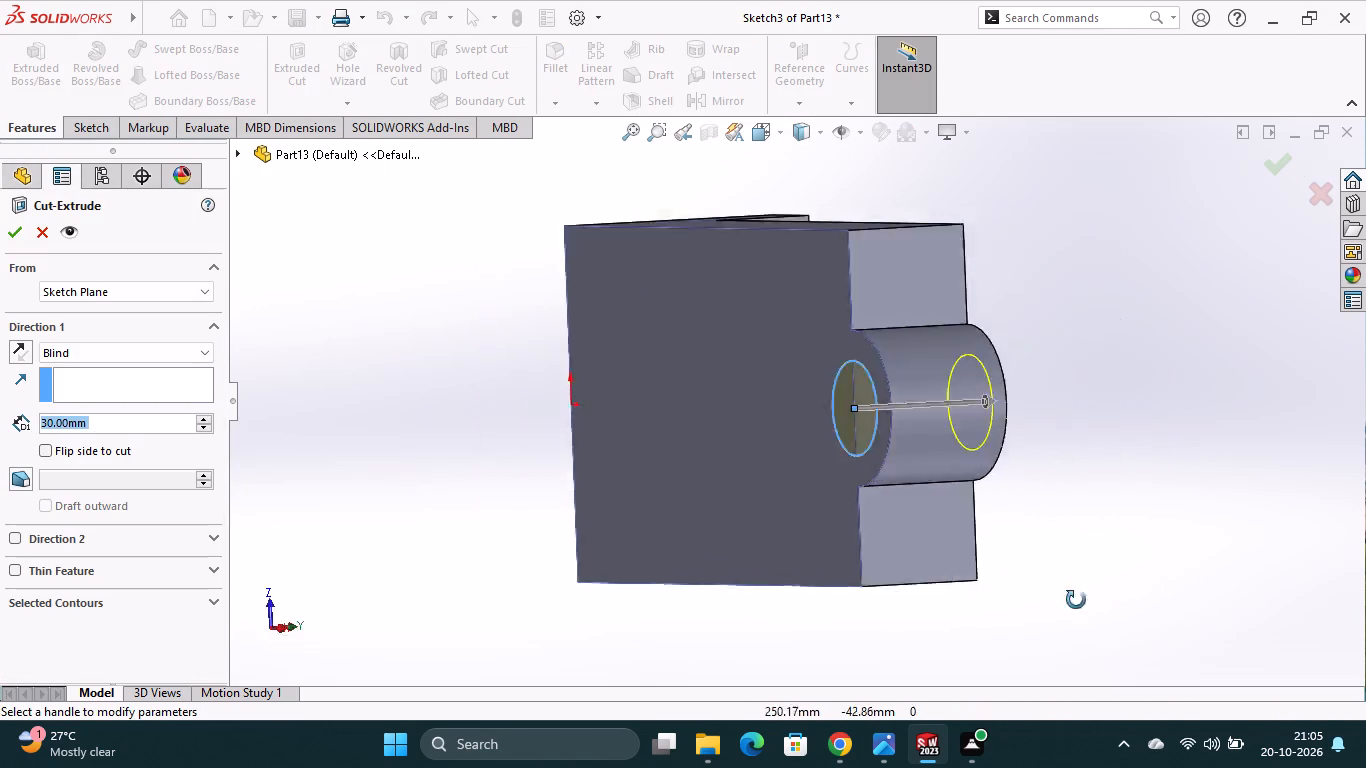
{"action": "middle_click_drag", "start_coordinate": [1076, 600], "coordinate": [1044, 611]}
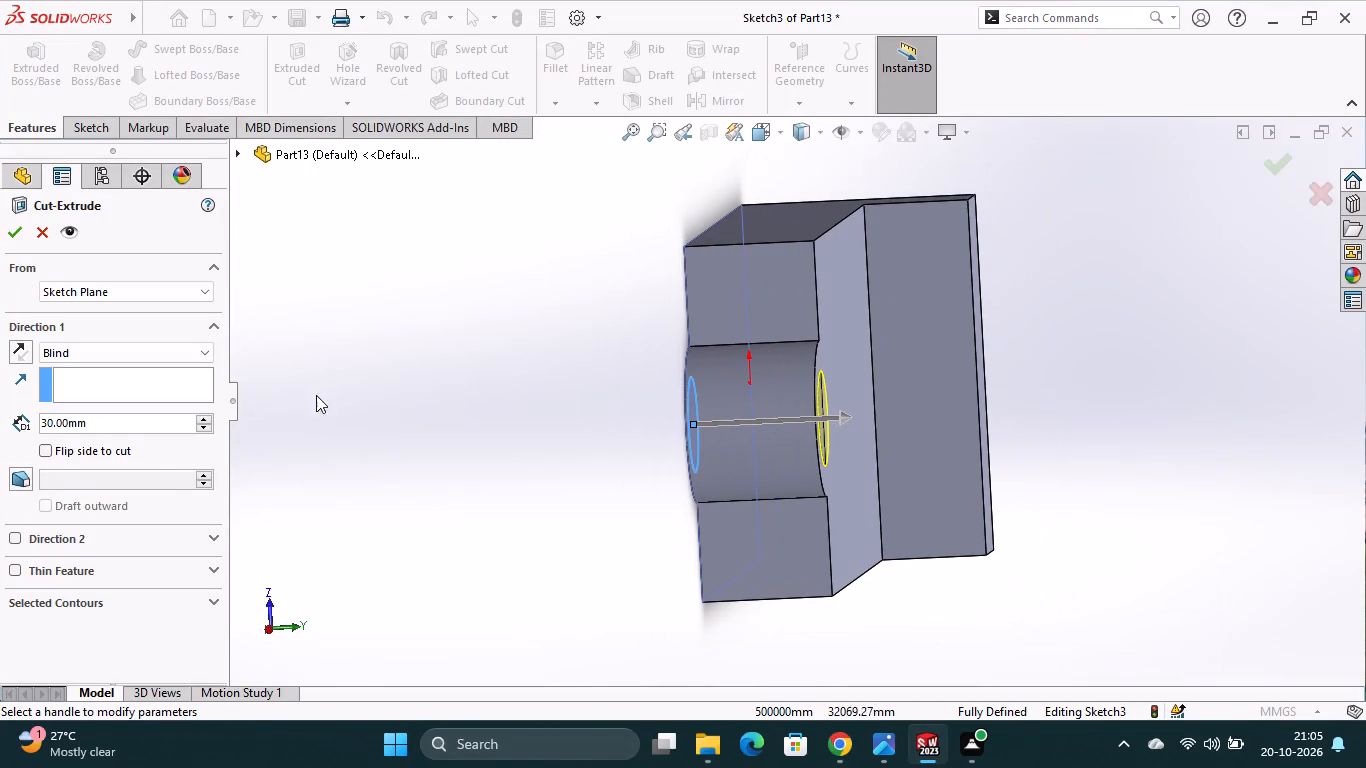
{"action": "left_click", "coordinate": [17, 236]}
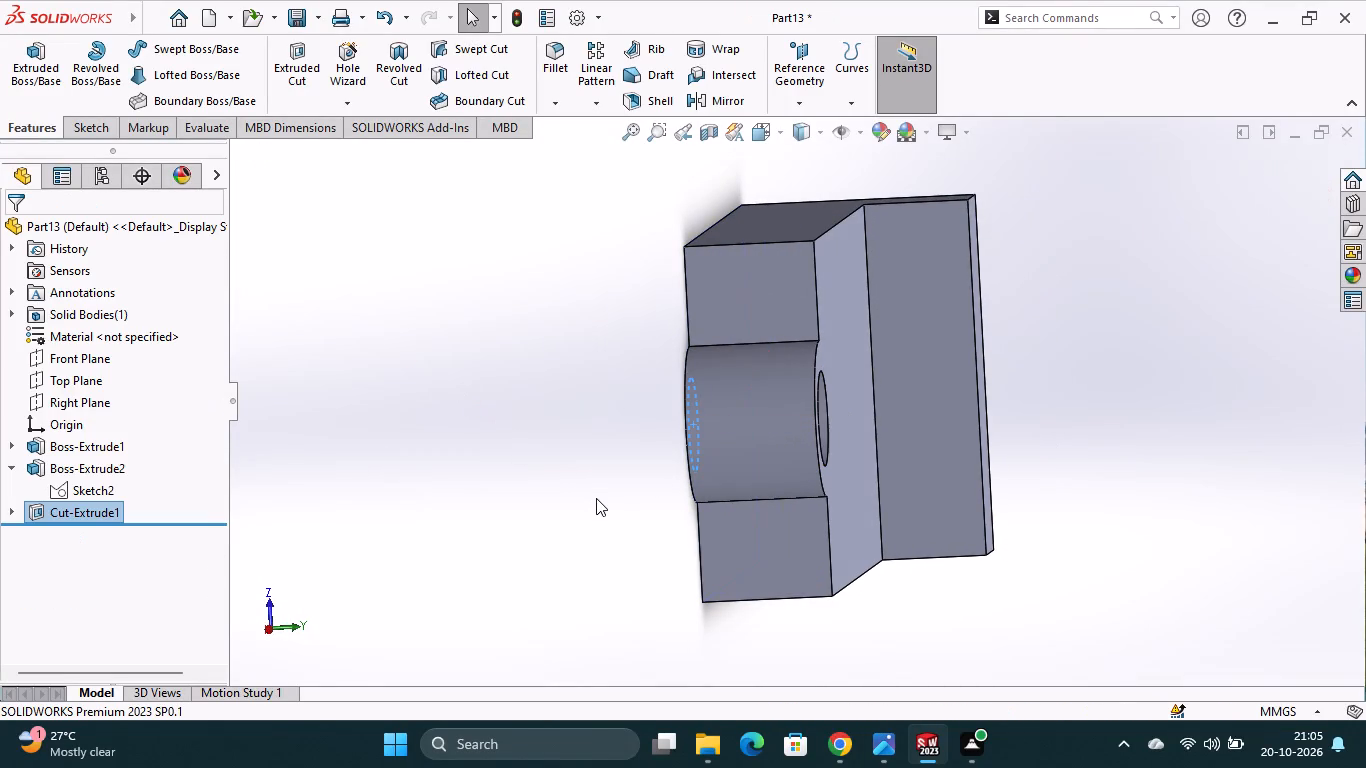
Examine the part from all sides, checking the half-round boss, the hole and the raised end portion.
{"action": "middle_click_drag", "start_coordinate": [600, 504], "coordinate": [697, 515]}
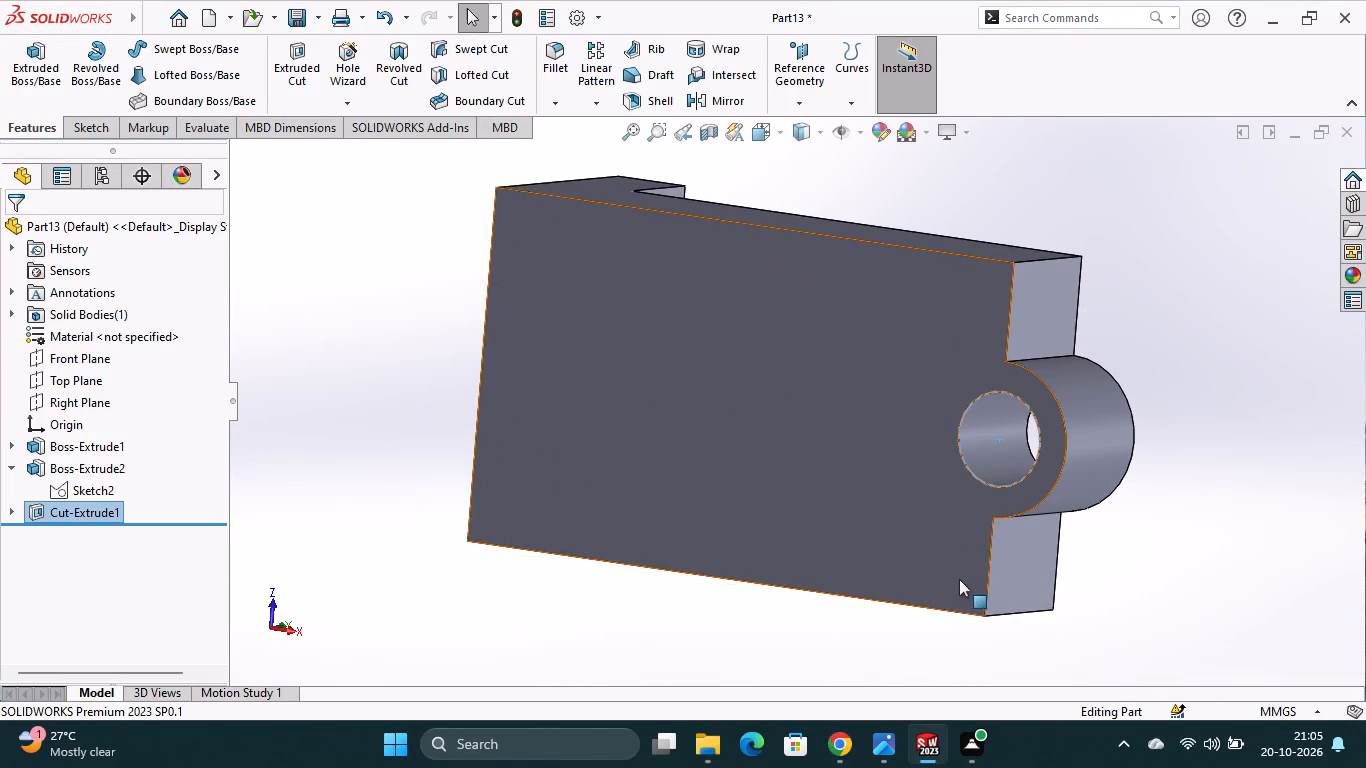
{"action": "scroll", "coordinate": [959, 578], "scroll_direction": "up", "scroll_amount": 1}
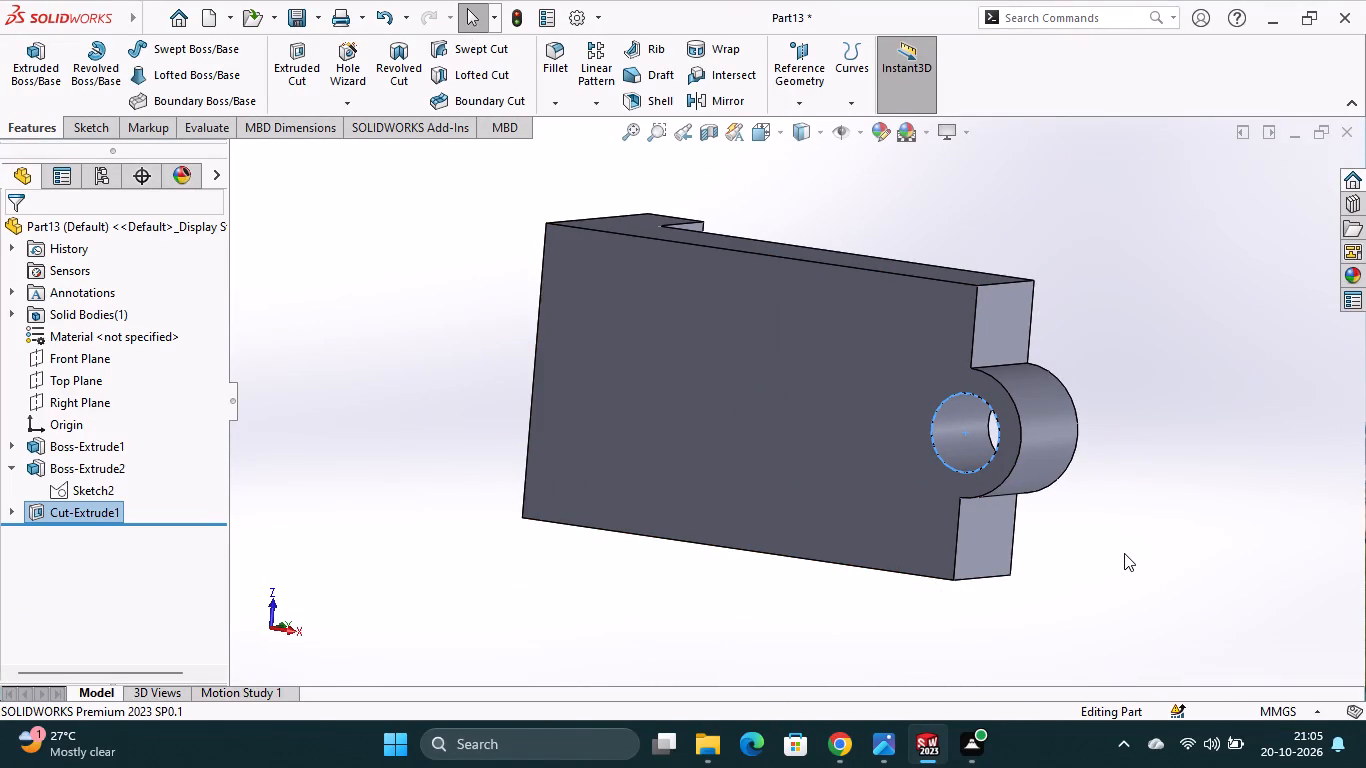
{"action": "middle_click_drag", "start_coordinate": [1124, 553], "coordinate": [931, 489]}
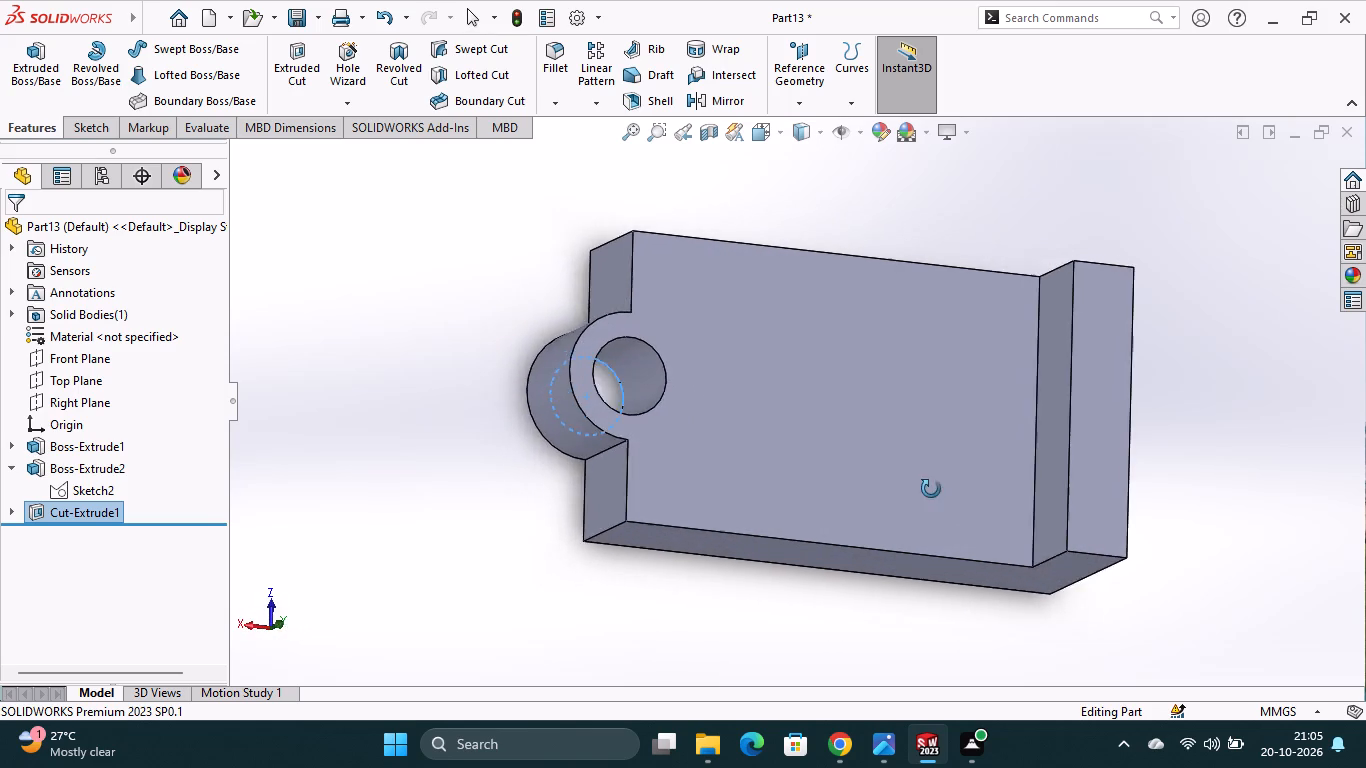
{"action": "middle_click_drag", "start_coordinate": [931, 489], "coordinate": [898, 514]}
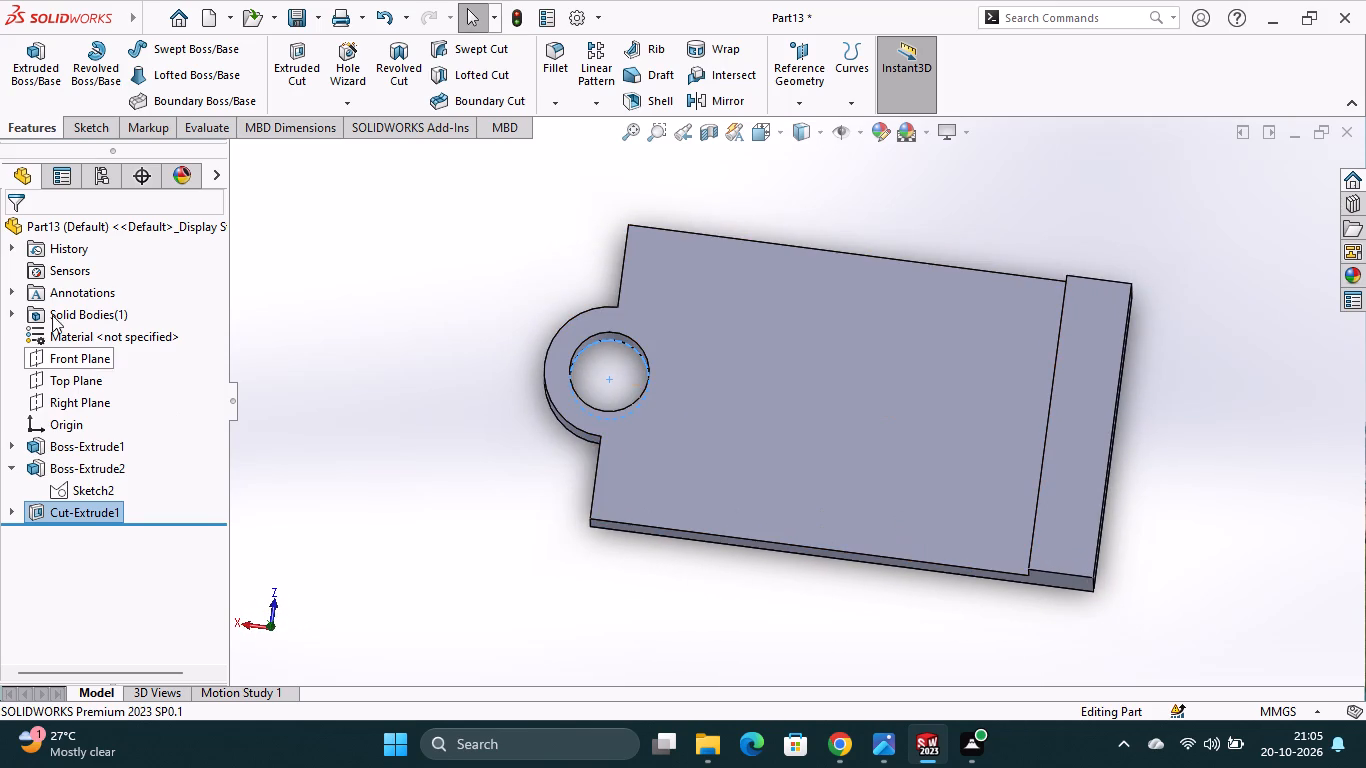
{"action": "left_click", "coordinate": [425, 353]}
{"action": "middle_click_drag", "start_coordinate": [858, 396], "coordinate": [859, 405]}
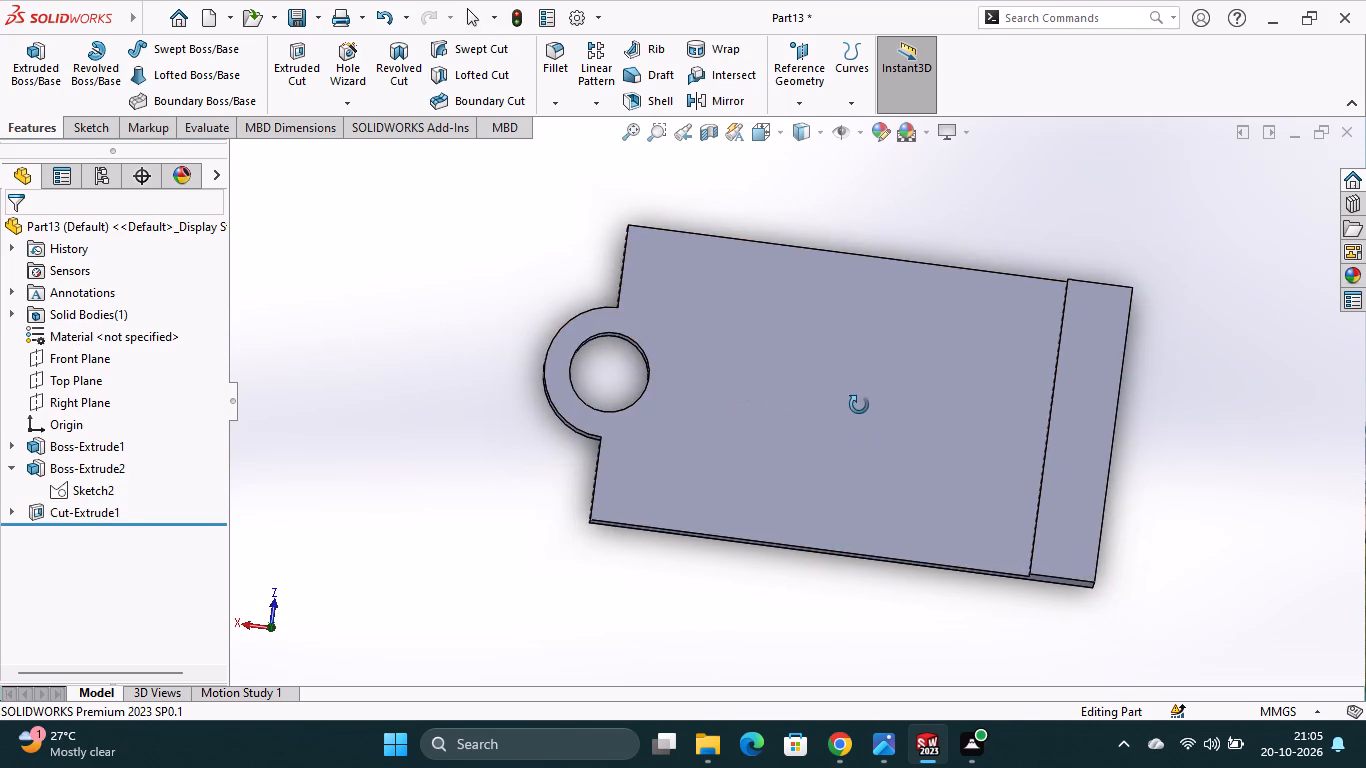
{"action": "middle_click_drag", "start_coordinate": [859, 405], "coordinate": [859, 406]}
{"action": "scroll", "coordinate": [892, 437], "scroll_direction": "up", "scroll_amount": 1}
{"action": "middle_click_drag", "start_coordinate": [932, 579], "coordinate": [936, 569]}
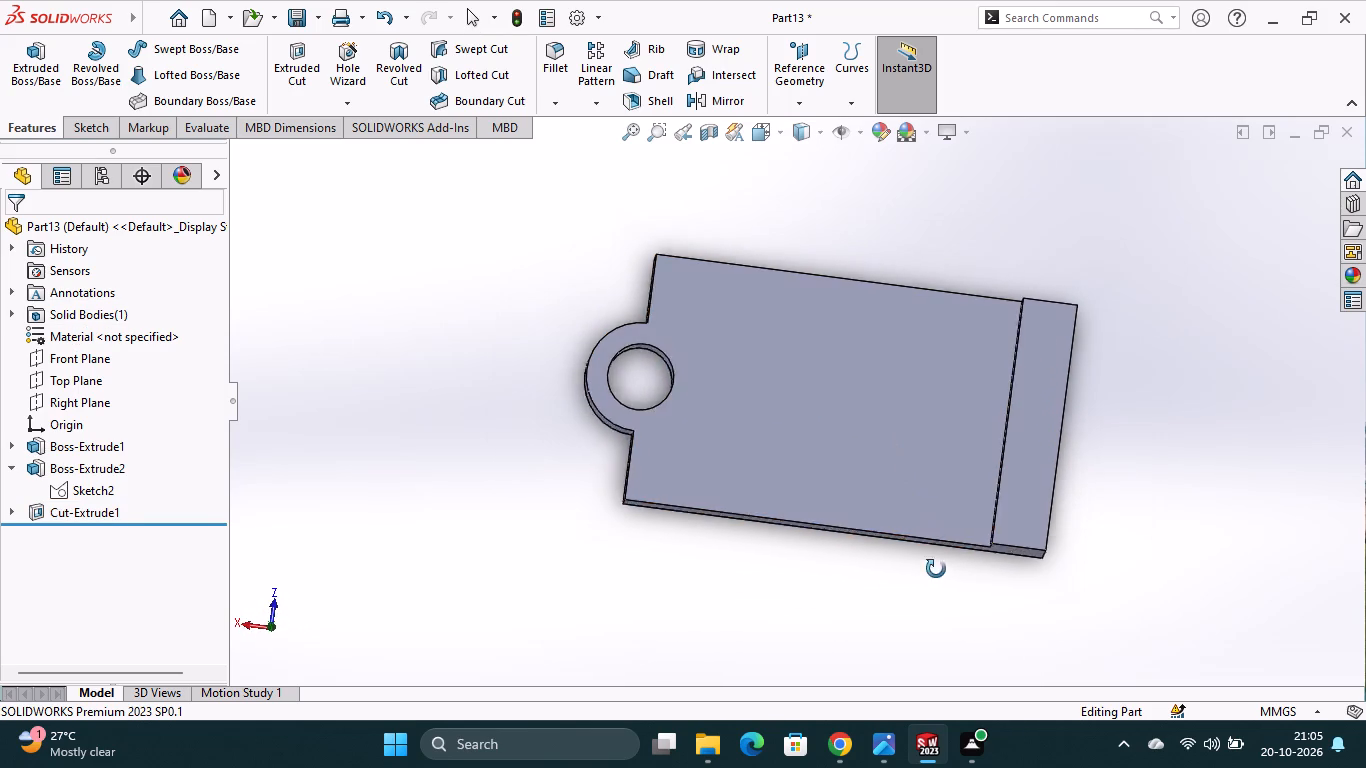
{"action": "middle_click_drag", "start_coordinate": [936, 569], "coordinate": [942, 551]}
{"action": "middle_click_drag", "start_coordinate": [973, 591], "coordinate": [993, 487]}
{"action": "scroll", "coordinate": [984, 561], "scroll_direction": "up", "scroll_amount": 1}
{"action": "middle_click_drag", "start_coordinate": [980, 573], "coordinate": [1022, 512]}
{"action": "scroll", "coordinate": [1022, 507], "scroll_direction": "down", "scroll_amount": 1}
{"action": "scroll", "coordinate": [1099, 546], "scroll_direction": "up", "scroll_amount": 1}
{"action": "middle_click_drag", "start_coordinate": [1101, 547], "coordinate": [1047, 443]}
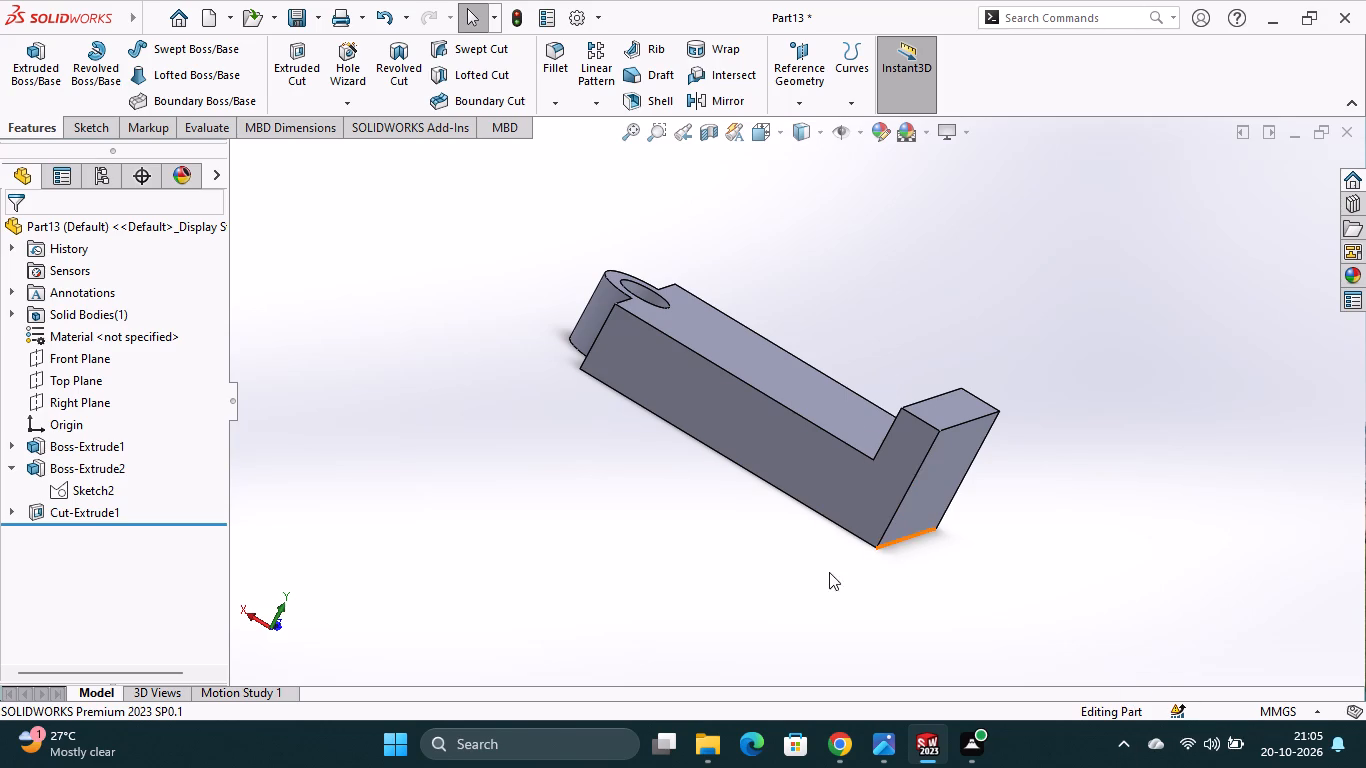
{"action": "scroll", "coordinate": [874, 320], "scroll_direction": "down", "scroll_amount": 2}
{"action": "middle_click_drag", "start_coordinate": [874, 321], "coordinate": [855, 351]}
{"action": "scroll", "coordinate": [884, 385], "scroll_direction": "up", "scroll_amount": 1}
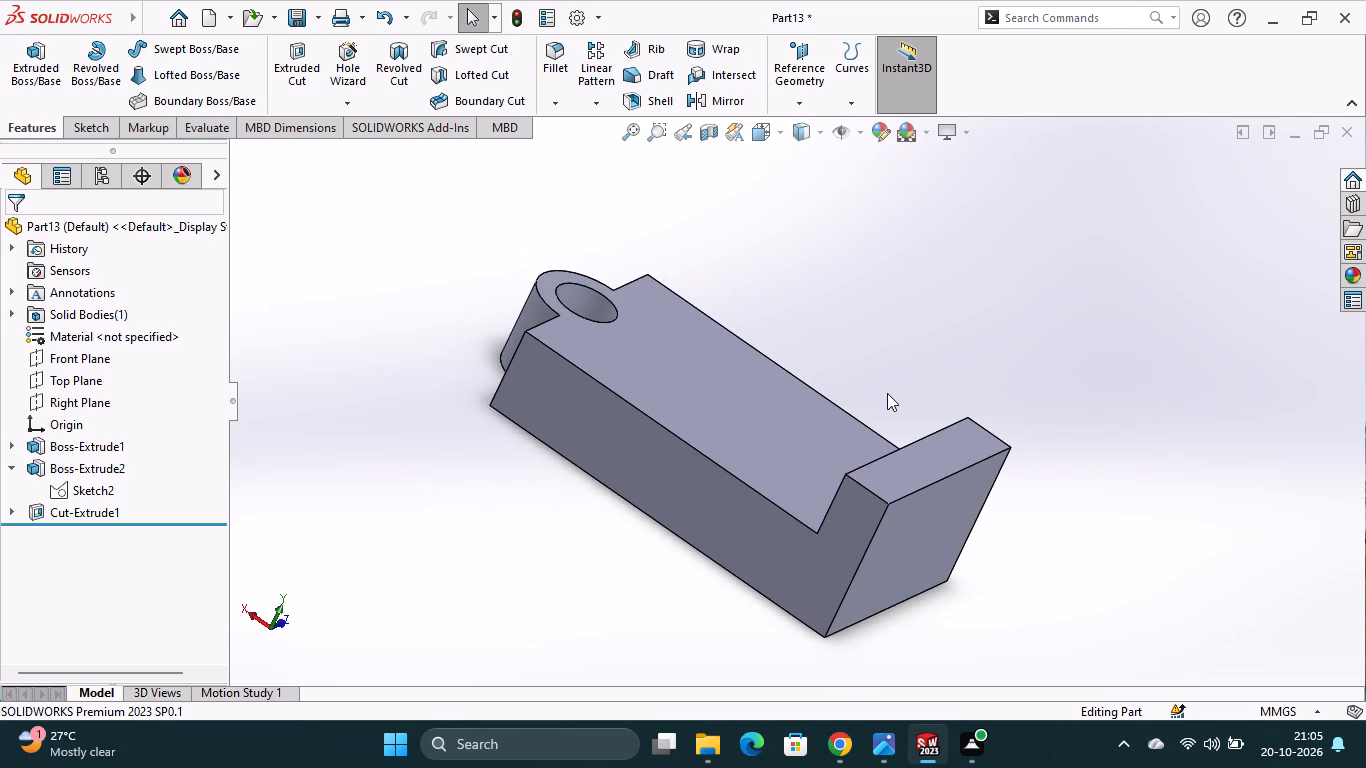
{"action": "middle_click_drag", "start_coordinate": [887, 393], "coordinate": [848, 353]}
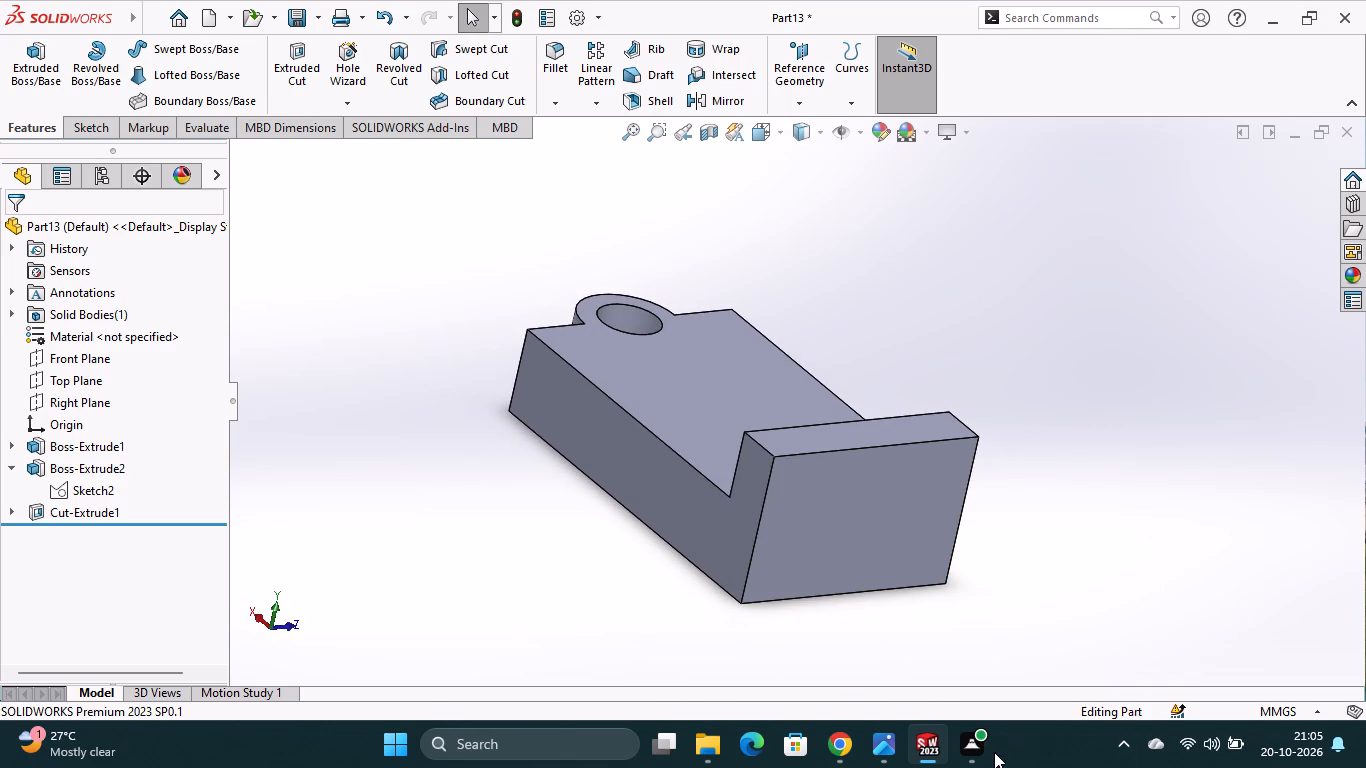
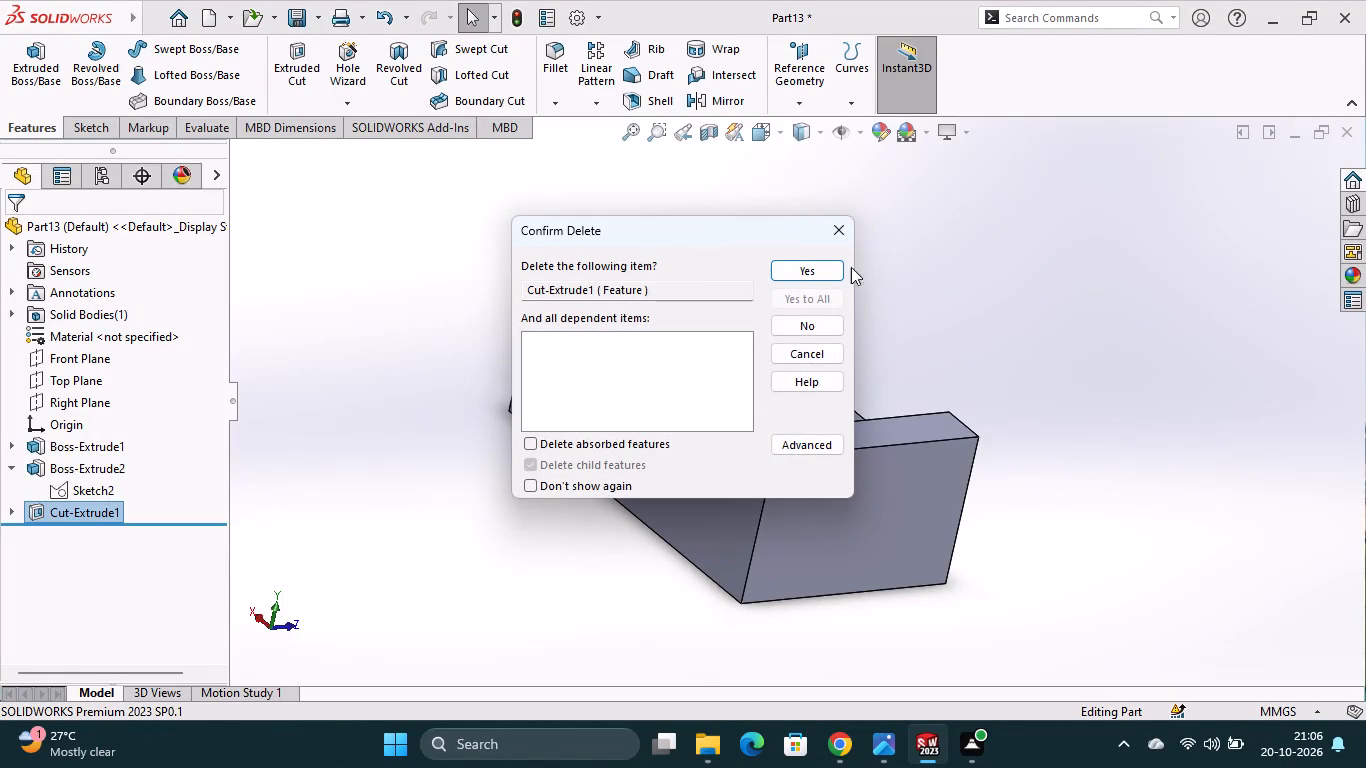
Delete the Cut-Extrude1 feature while keeping its circle sketch.
{"action": "left_click", "coordinate": [823, 266]}
On the block's L-shaped side face, sketch a line about 91 mm along the bottom edge from the origin, continuing about 75 mm vertically upward.
{"action": "middle_click_drag", "start_coordinate": [949, 545], "coordinate": [907, 523]}
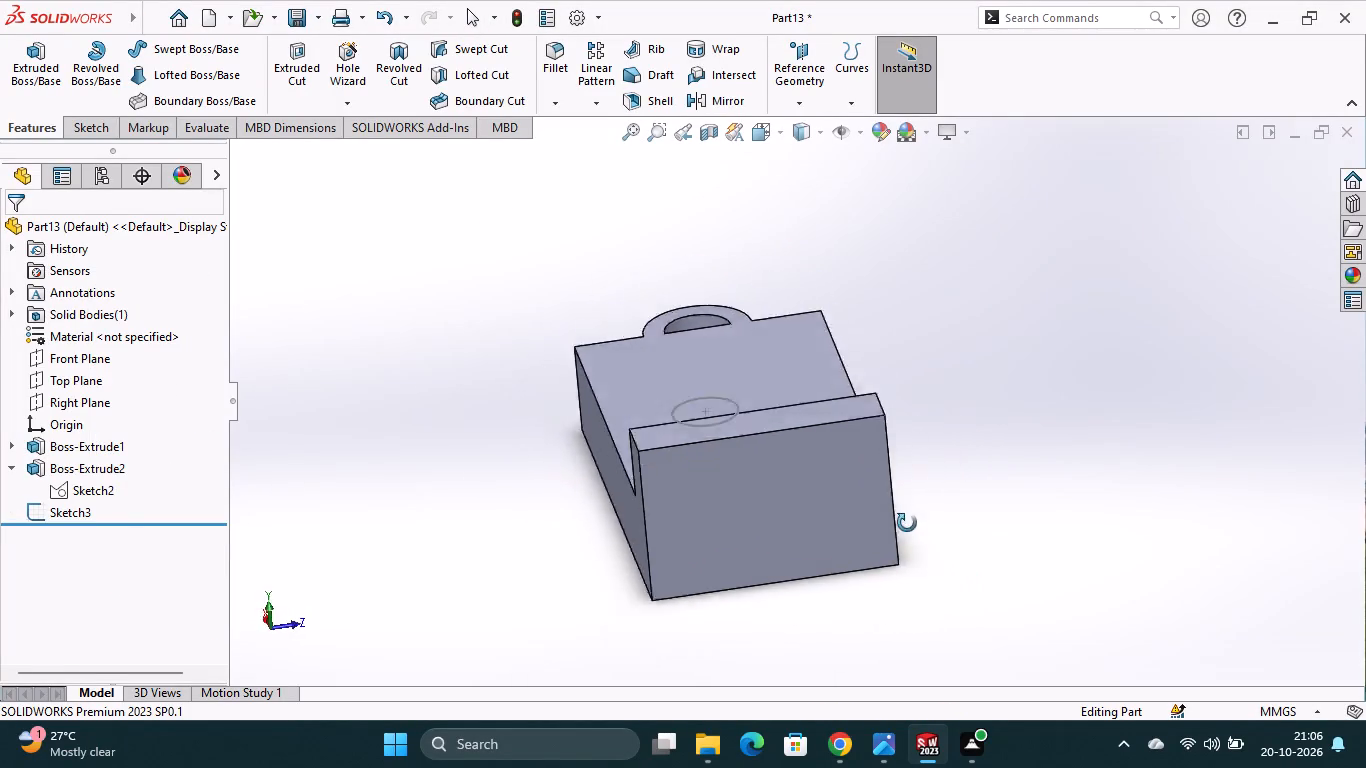
{"action": "middle_click_drag", "start_coordinate": [907, 523], "coordinate": [765, 514]}
{"action": "scroll", "coordinate": [766, 595], "scroll_direction": "up", "scroll_amount": 1}
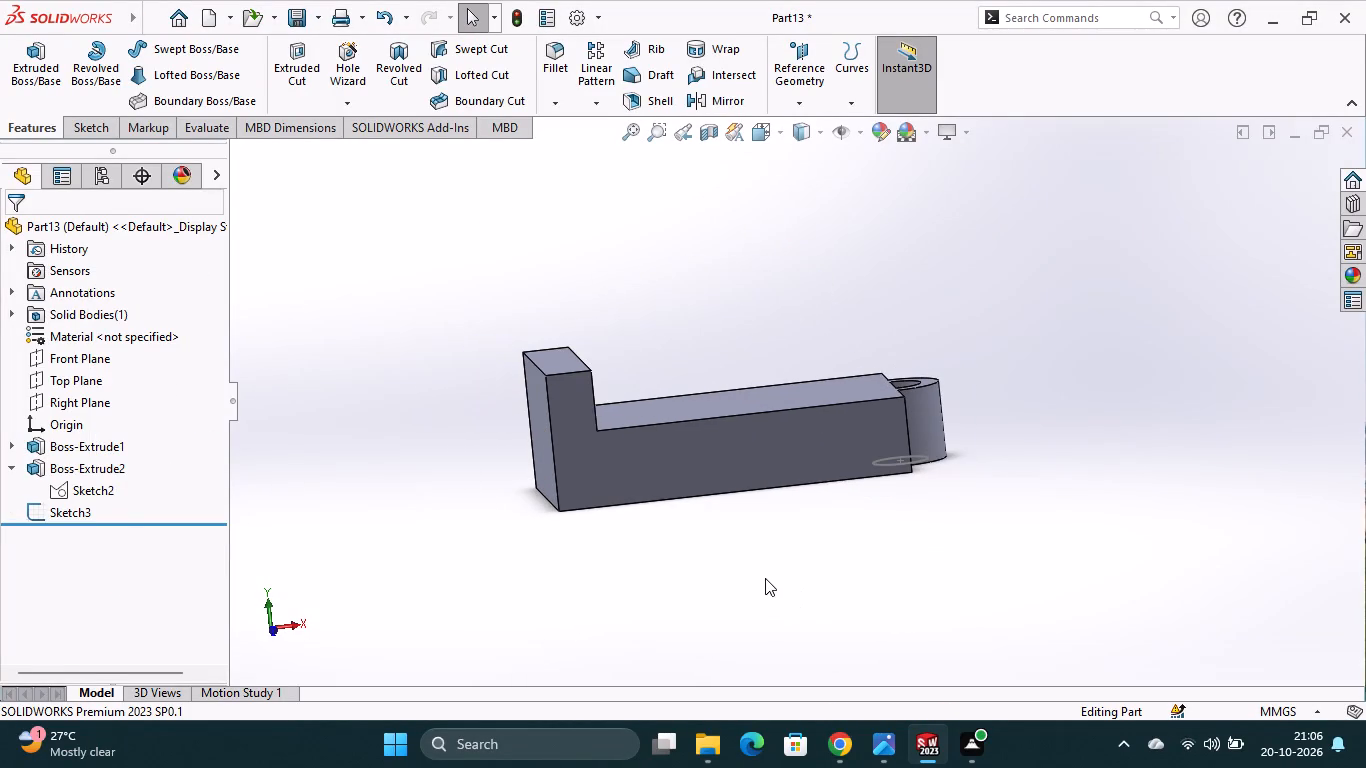
{"action": "middle_click_drag", "start_coordinate": [779, 570], "coordinate": [780, 554]}
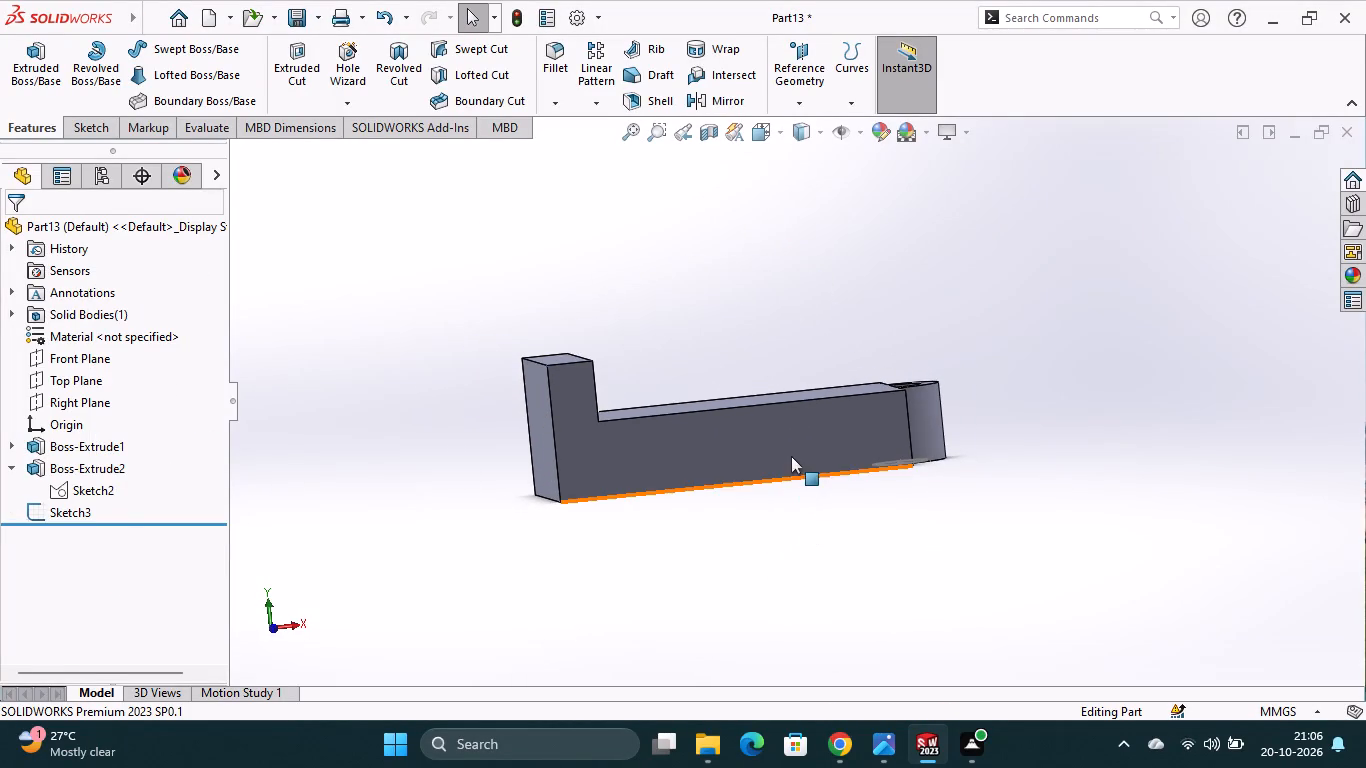
{"action": "left_click", "coordinate": [794, 452]}
{"action": "left_click", "coordinate": [885, 398]}
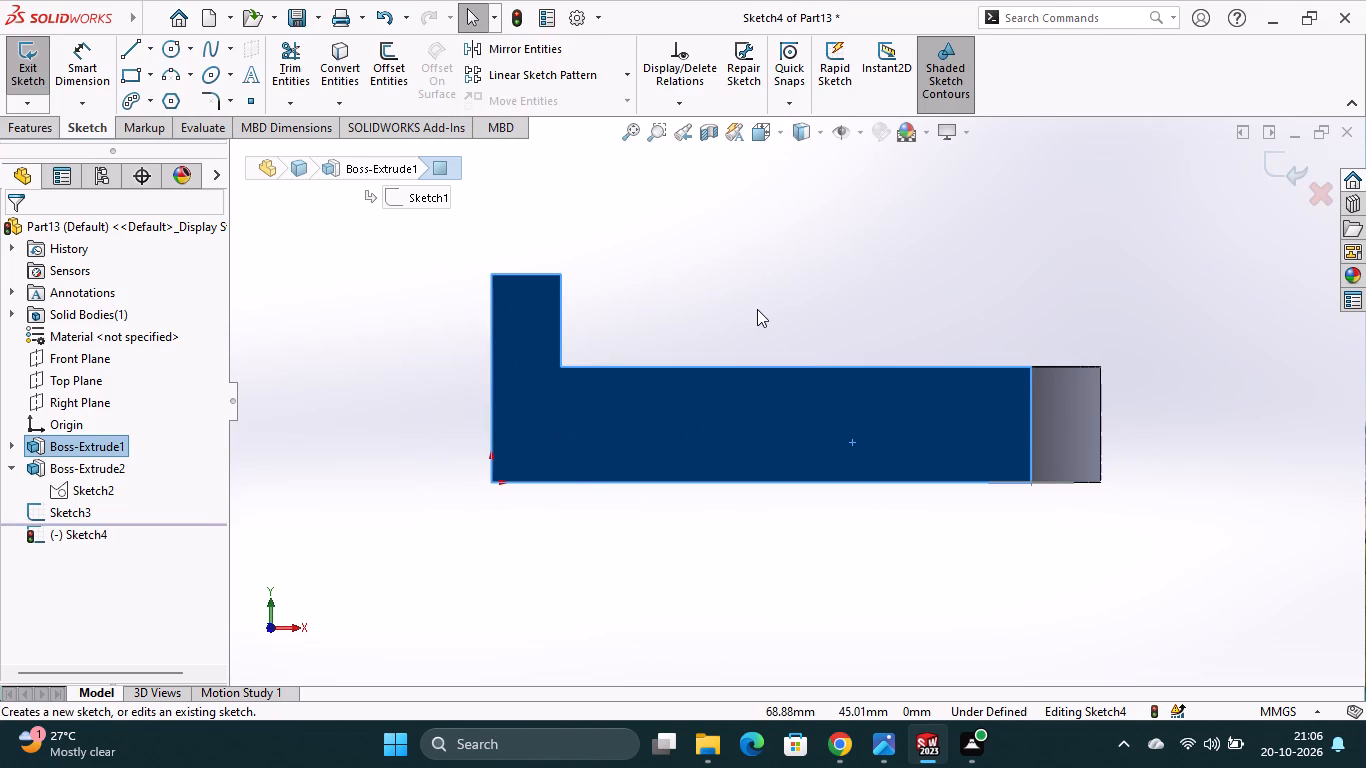
{"action": "scroll", "coordinate": [757, 309], "scroll_direction": "up", "scroll_amount": 1}
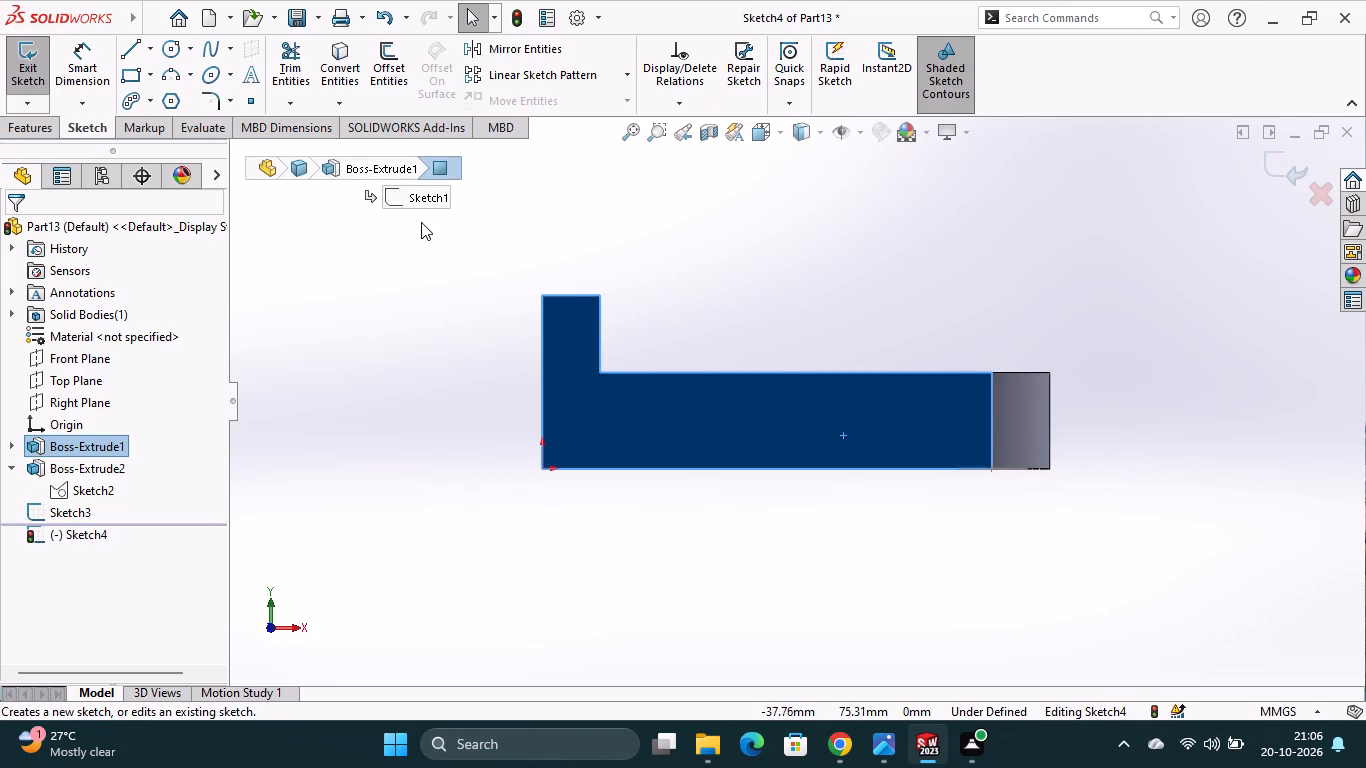
{"action": "left_click", "coordinate": [153, 51]}
{"action": "left_click", "coordinate": [152, 77]}
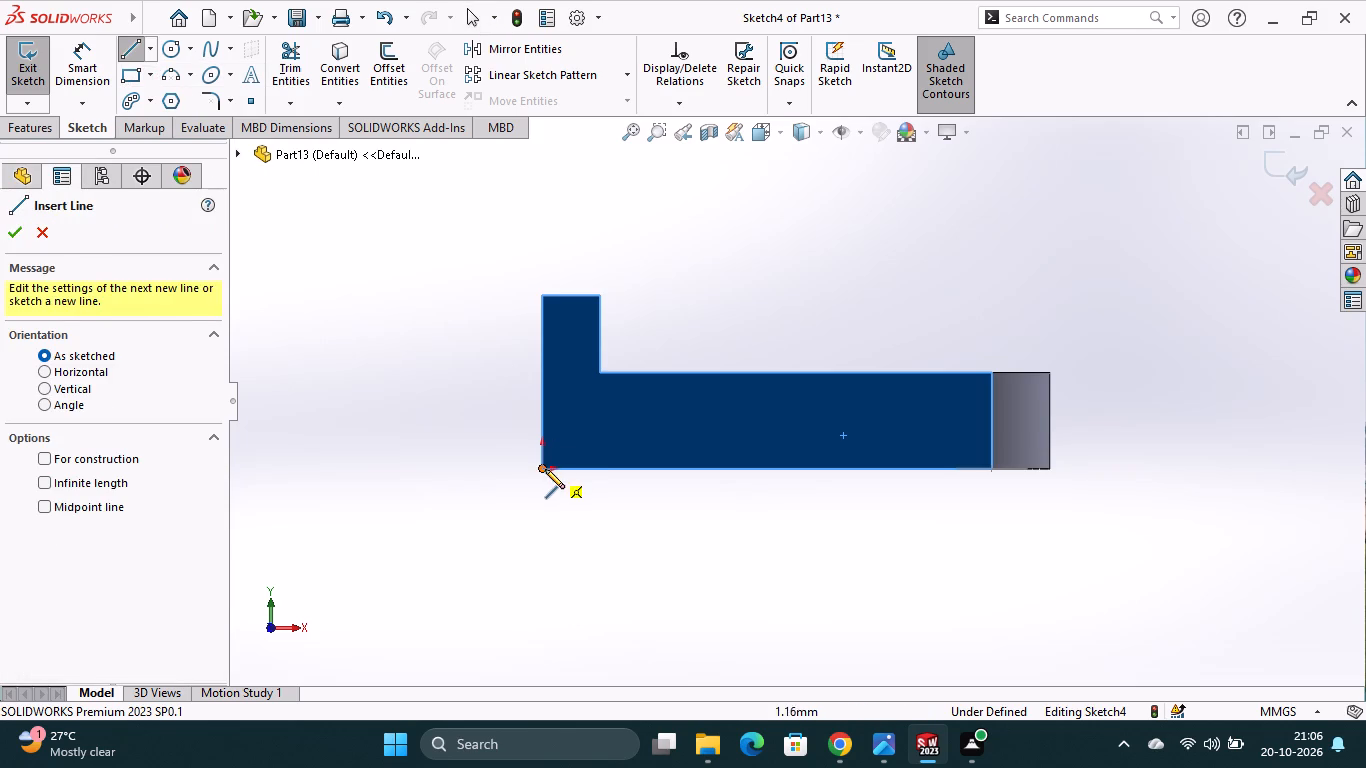
{"action": "left_click", "coordinate": [544, 470]}
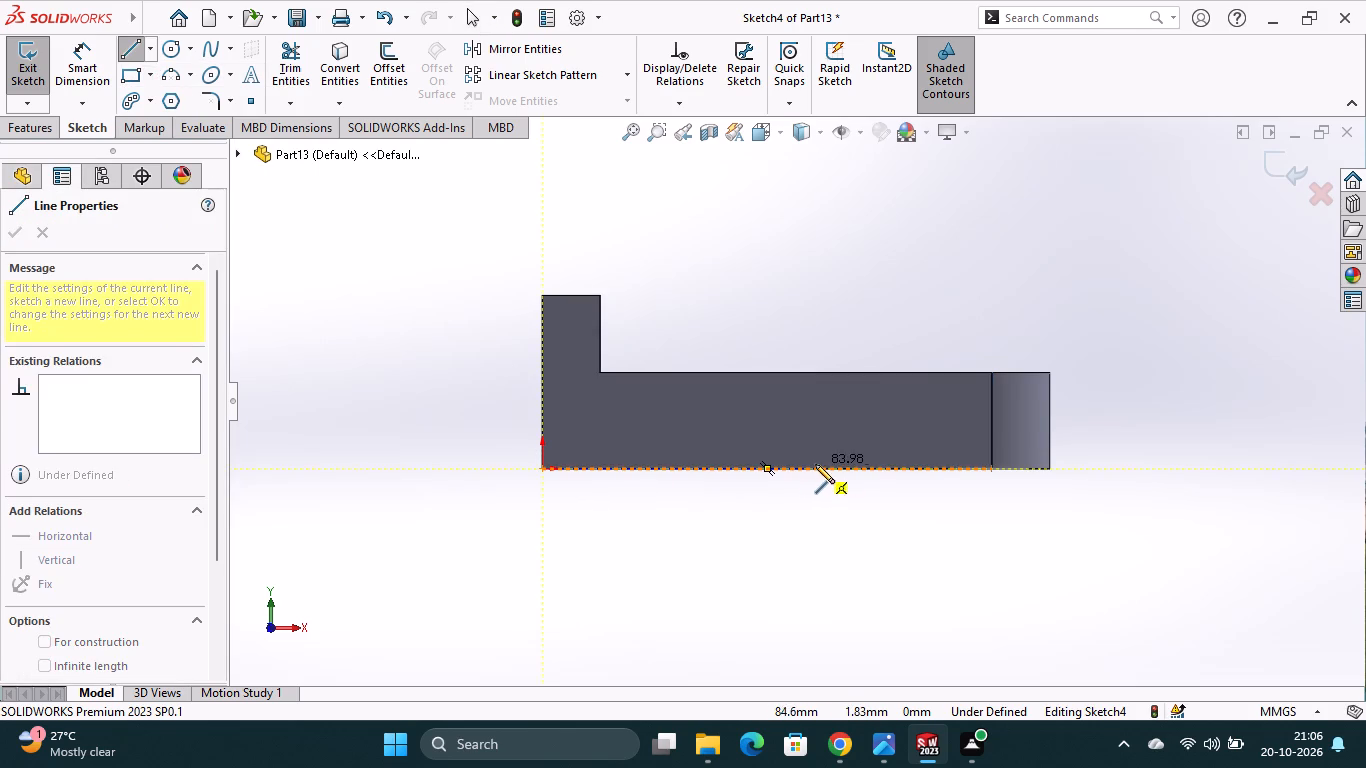
{"action": "left_click", "coordinate": [833, 469]}
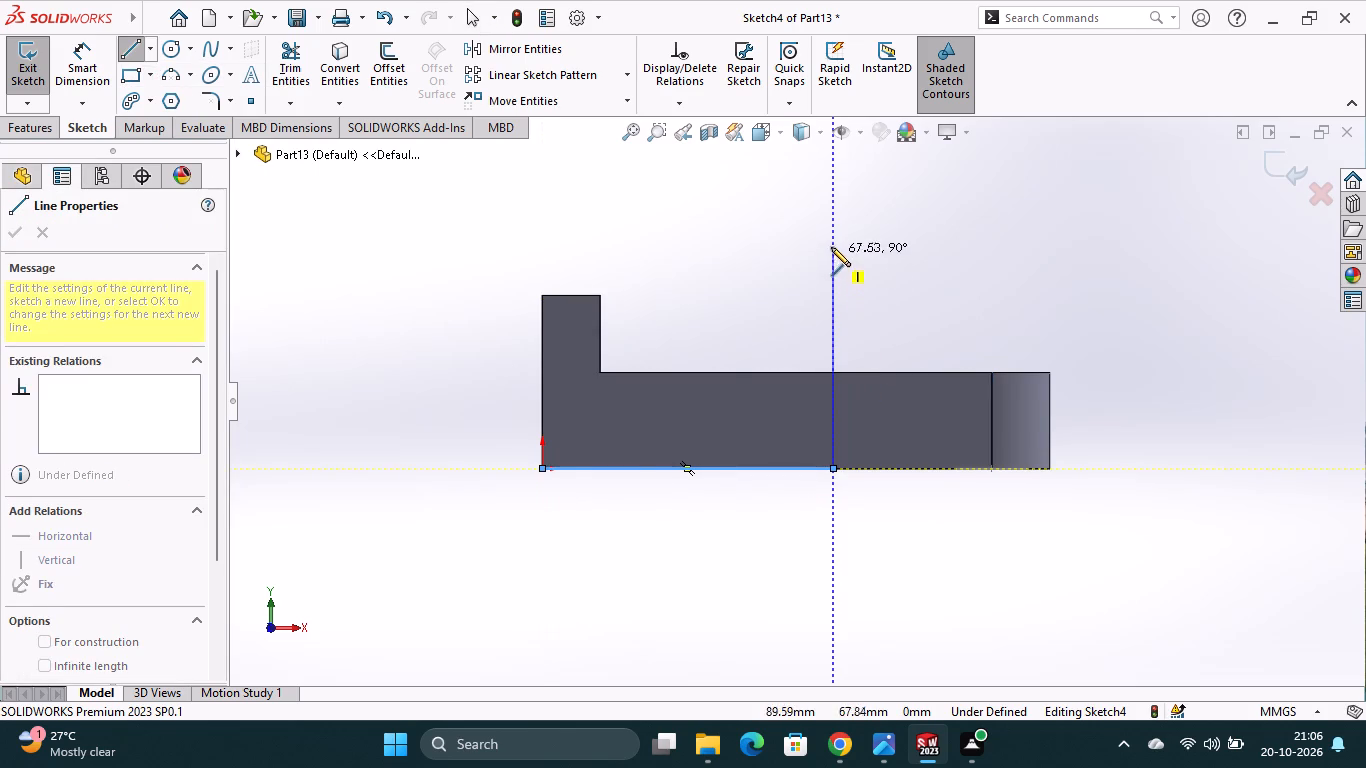
{"action": "left_click", "coordinate": [832, 227]}
{"action": "key", "text": "Escape"}
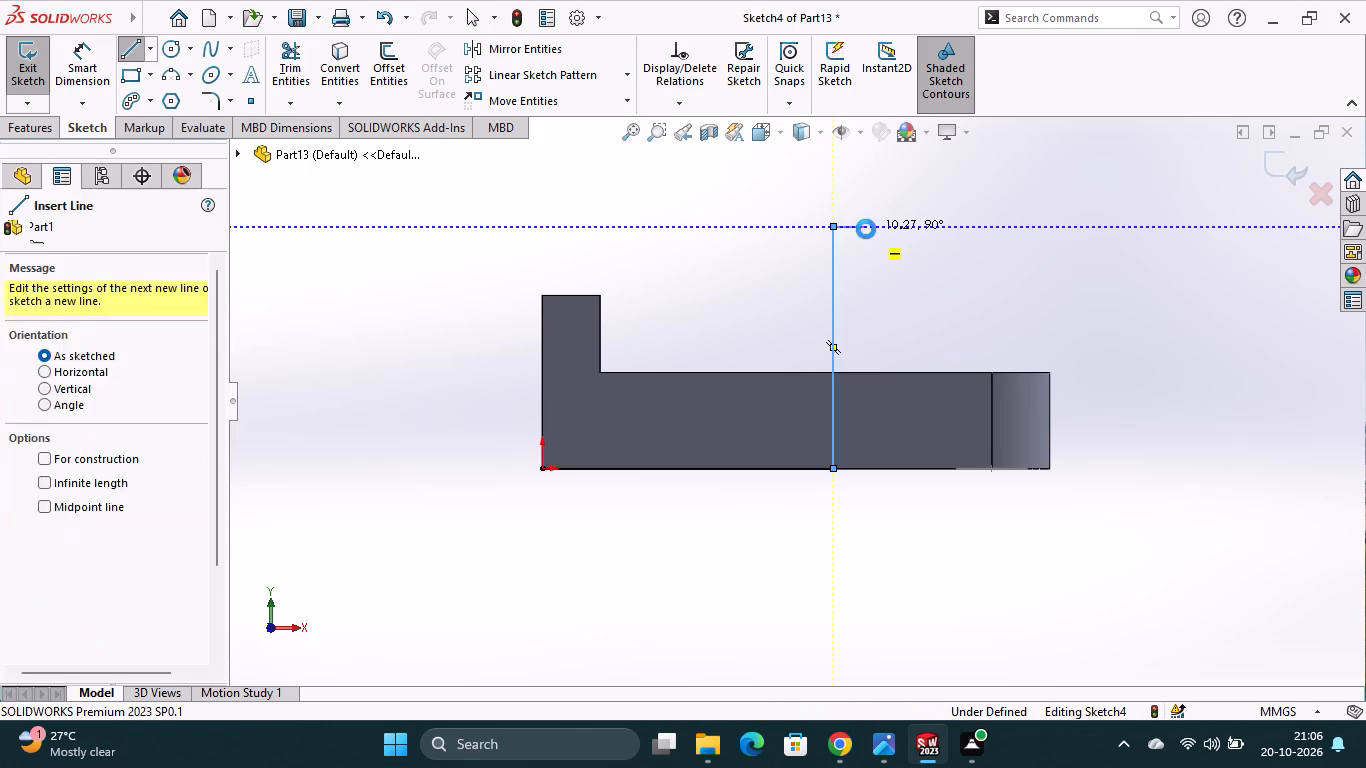
Dimension the horizontal line to 90 mm and the vertical line to 80 mm.
{"action": "left_click", "coordinate": [98, 65]}
{"action": "left_click", "coordinate": [541, 466]}
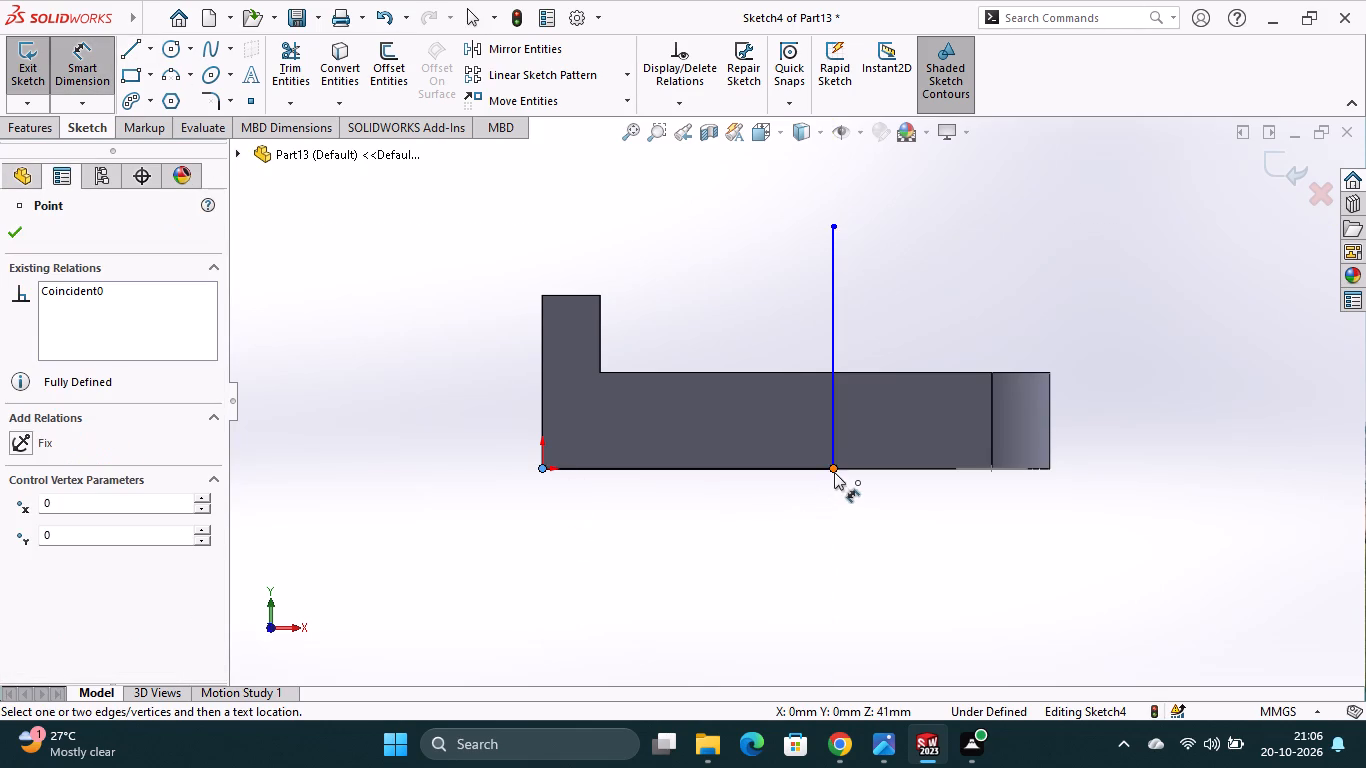
{"action": "left_click", "coordinate": [834, 472]}
{"action": "left_click", "coordinate": [739, 502]}
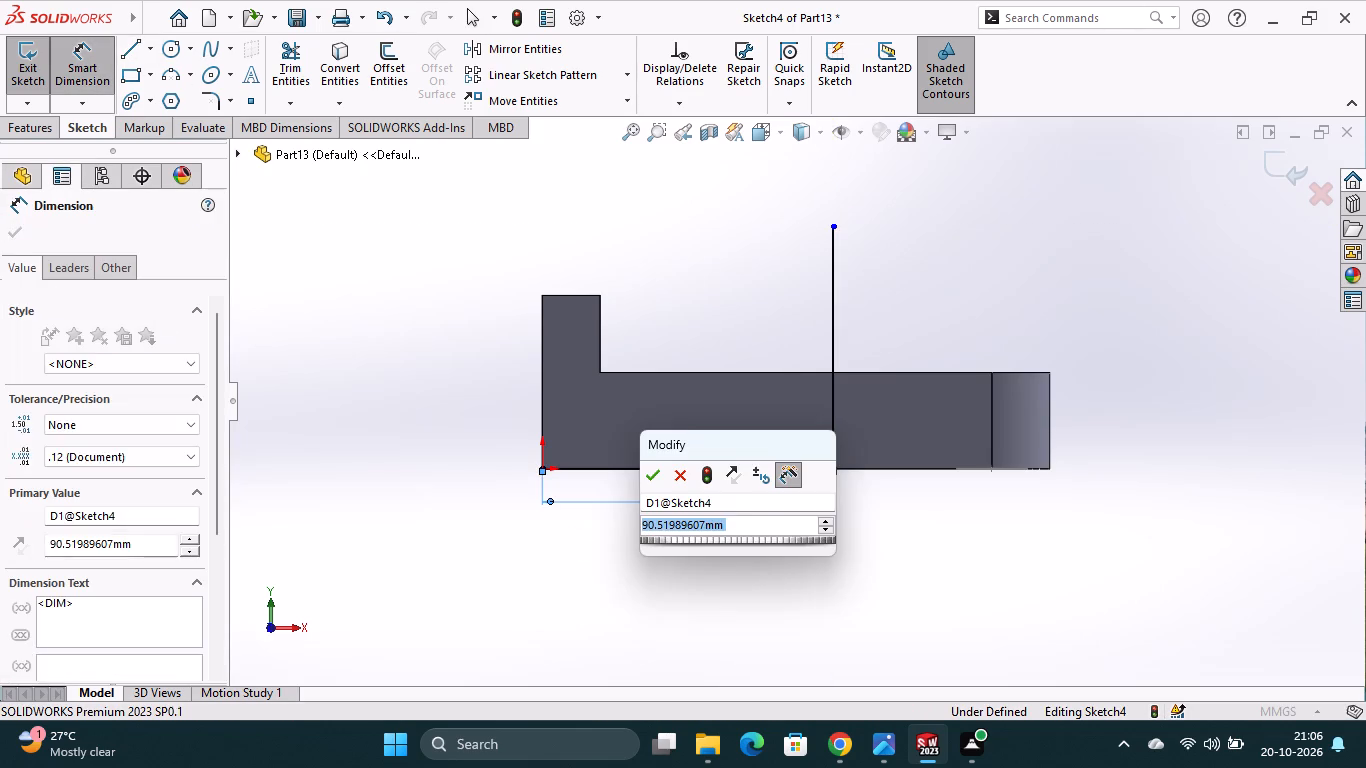
{"action": "type", "text": "90"}
{"action": "key", "text": "Return"}
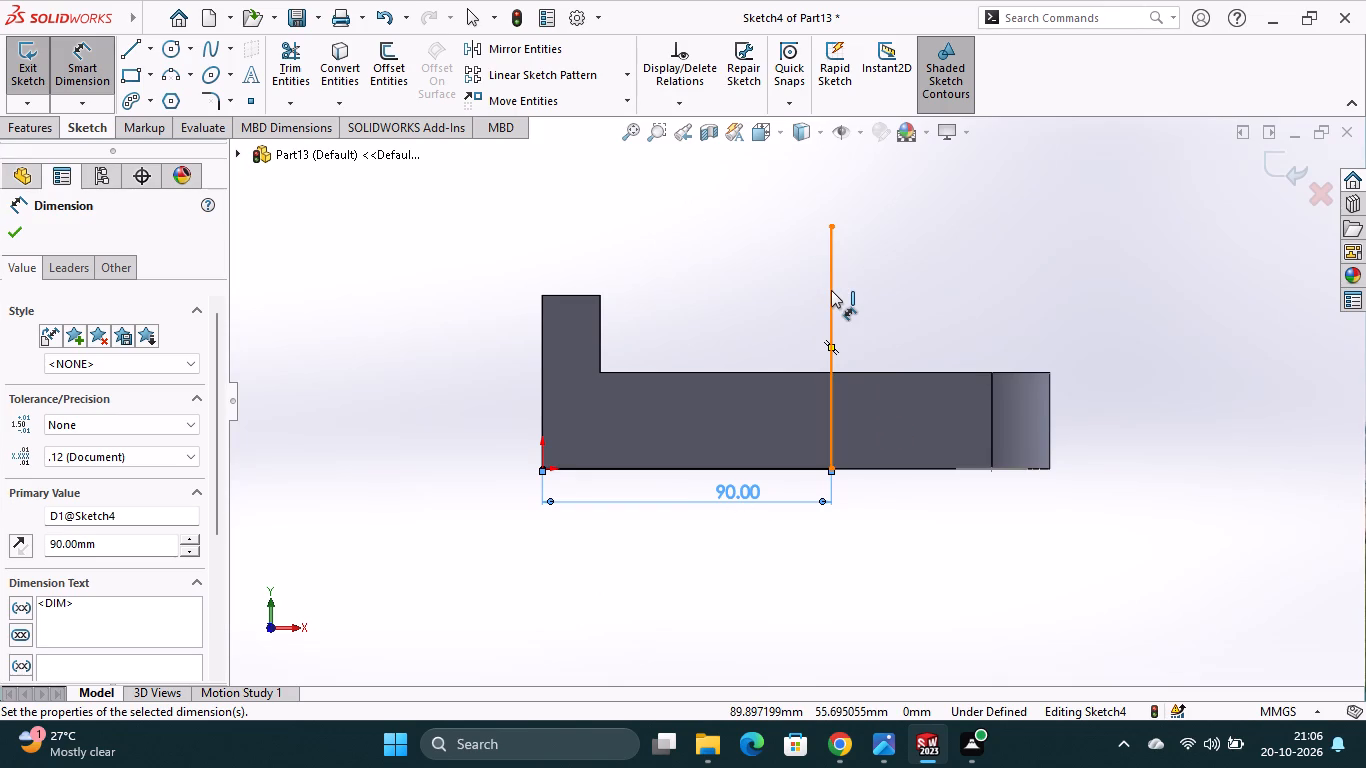
{"action": "left_click", "coordinate": [831, 322]}
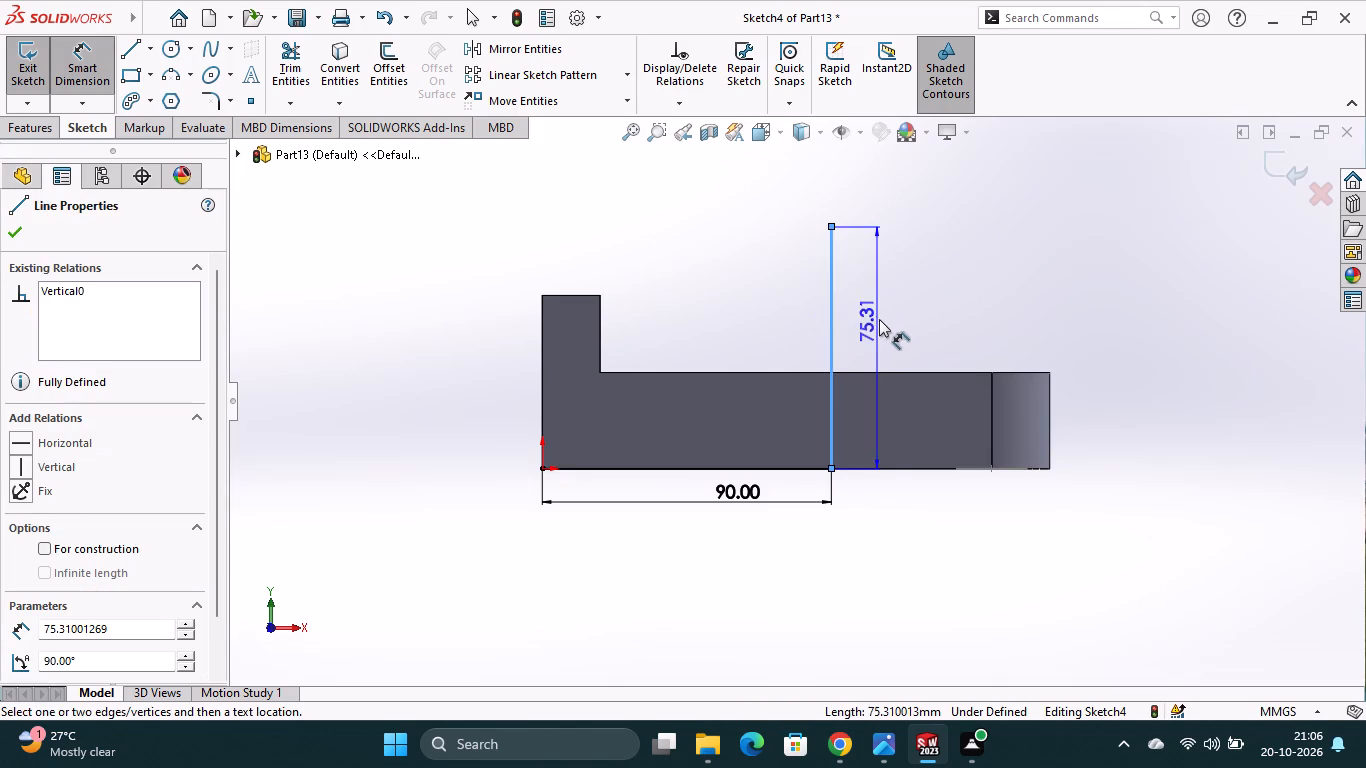
{"action": "left_click", "coordinate": [895, 314]}
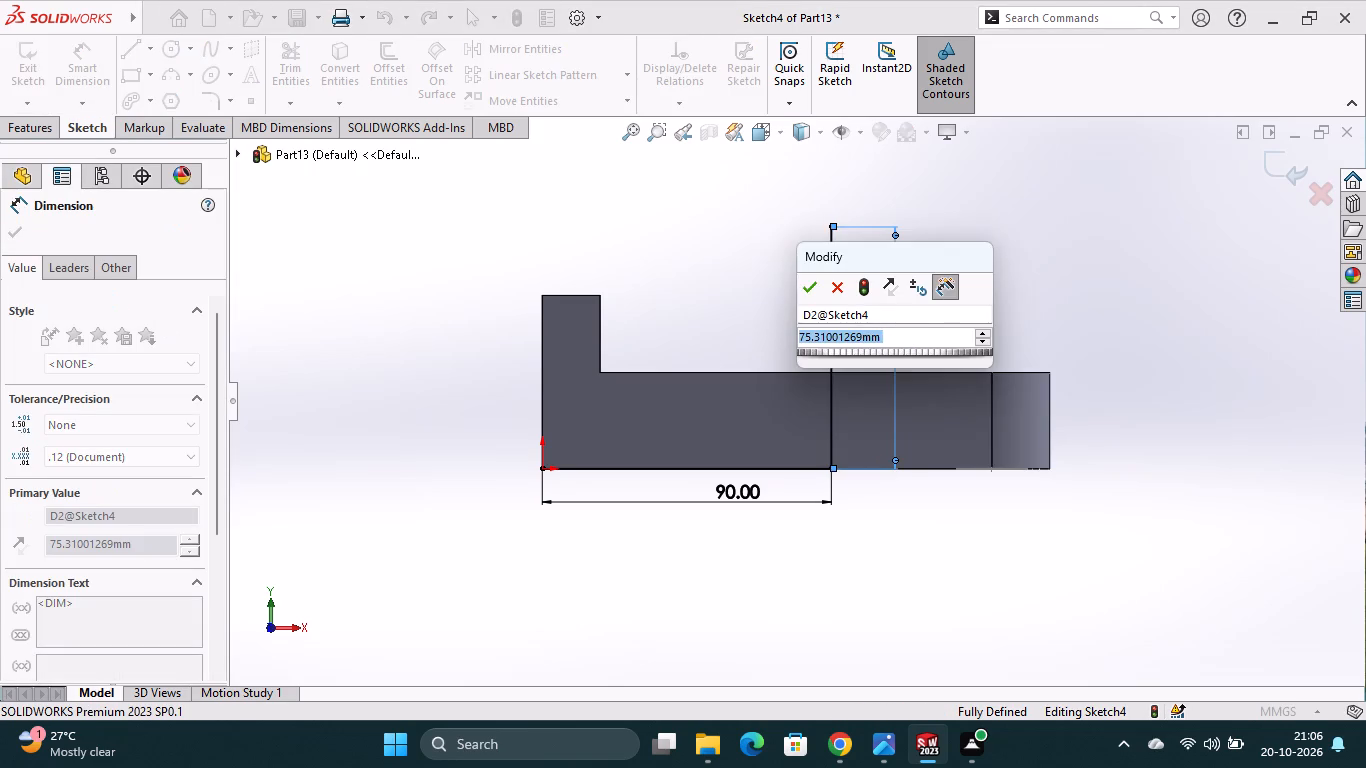
{"action": "type", "text": "80"}
{"action": "key", "text": "Return"}
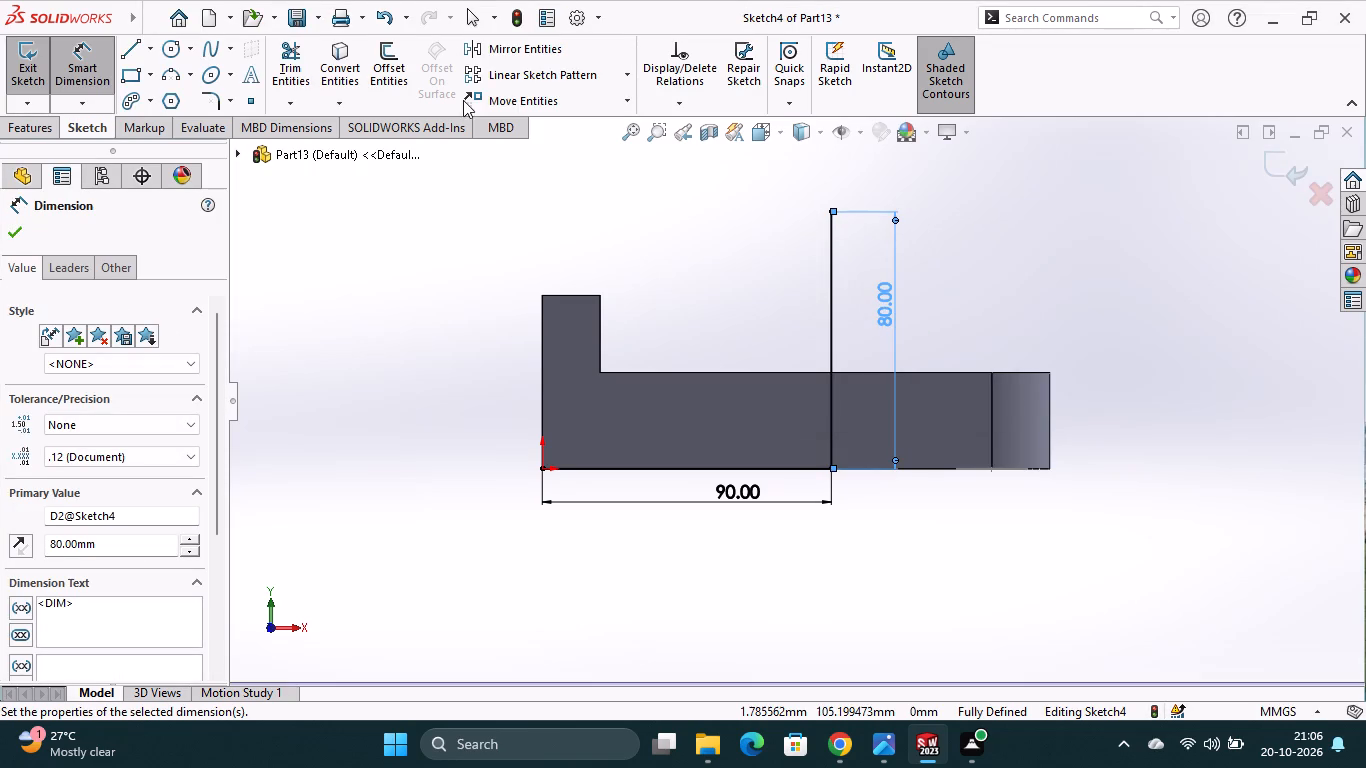
Sketch two concentric circles centred on the vertical line's top endpoint, with radii of about 25 mm and 46 mm.
{"action": "left_click", "coordinate": [165, 47]}
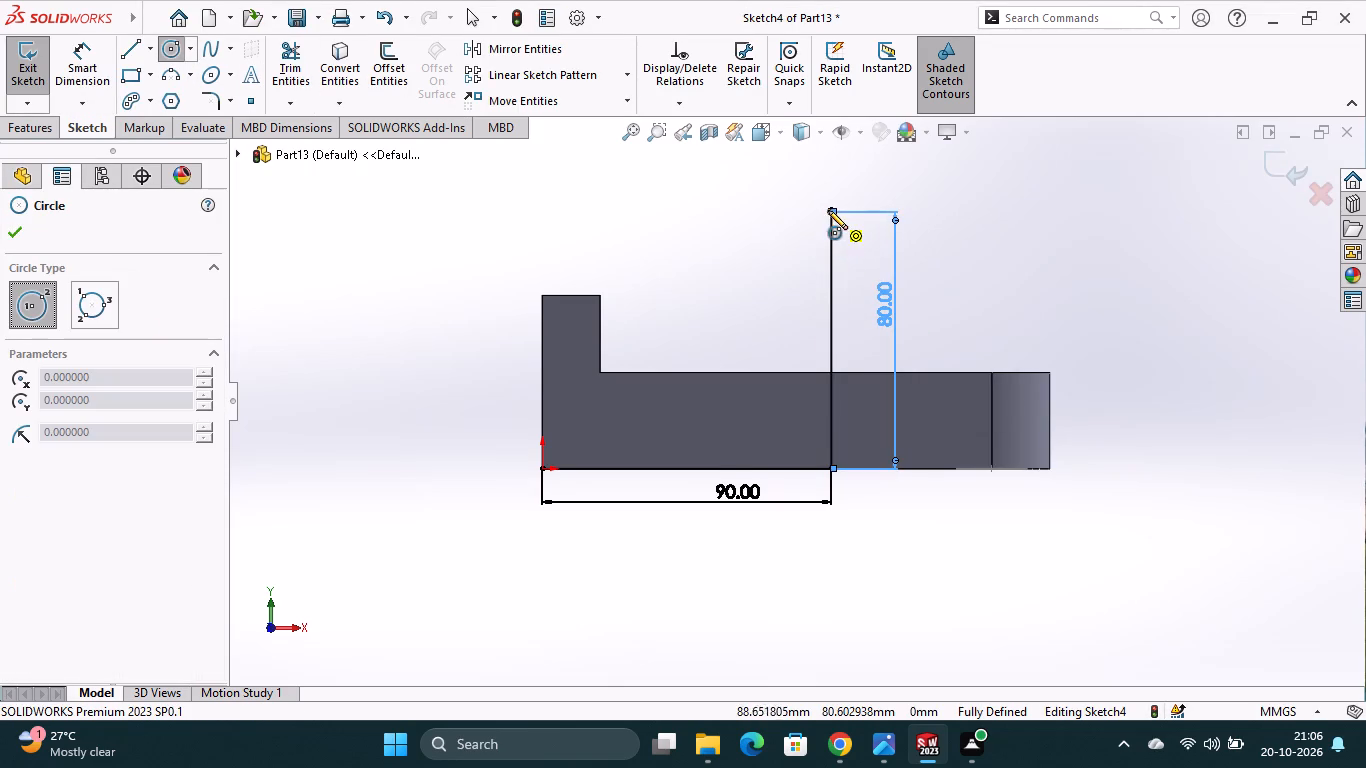
{"action": "left_click", "coordinate": [829, 210]}
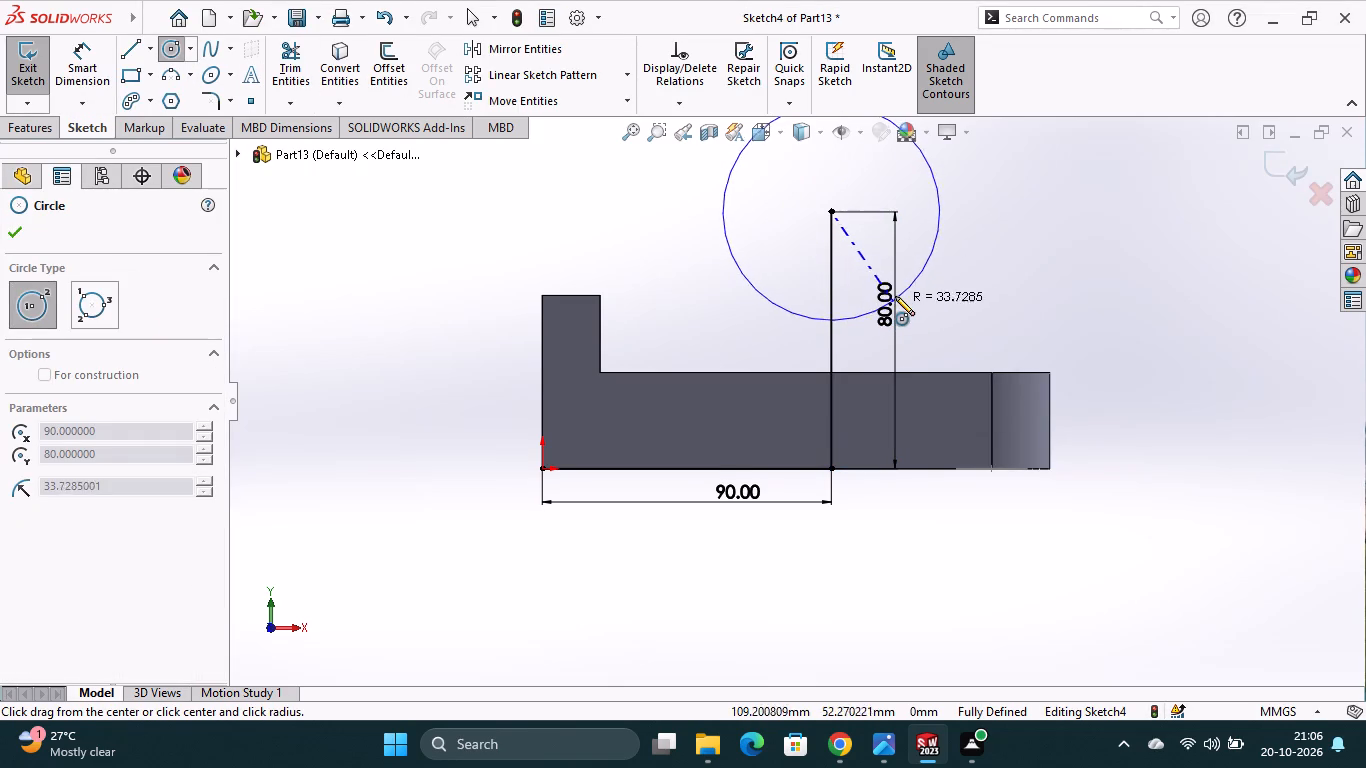
{"action": "scroll", "coordinate": [895, 295], "scroll_direction": "up", "scroll_amount": 1}
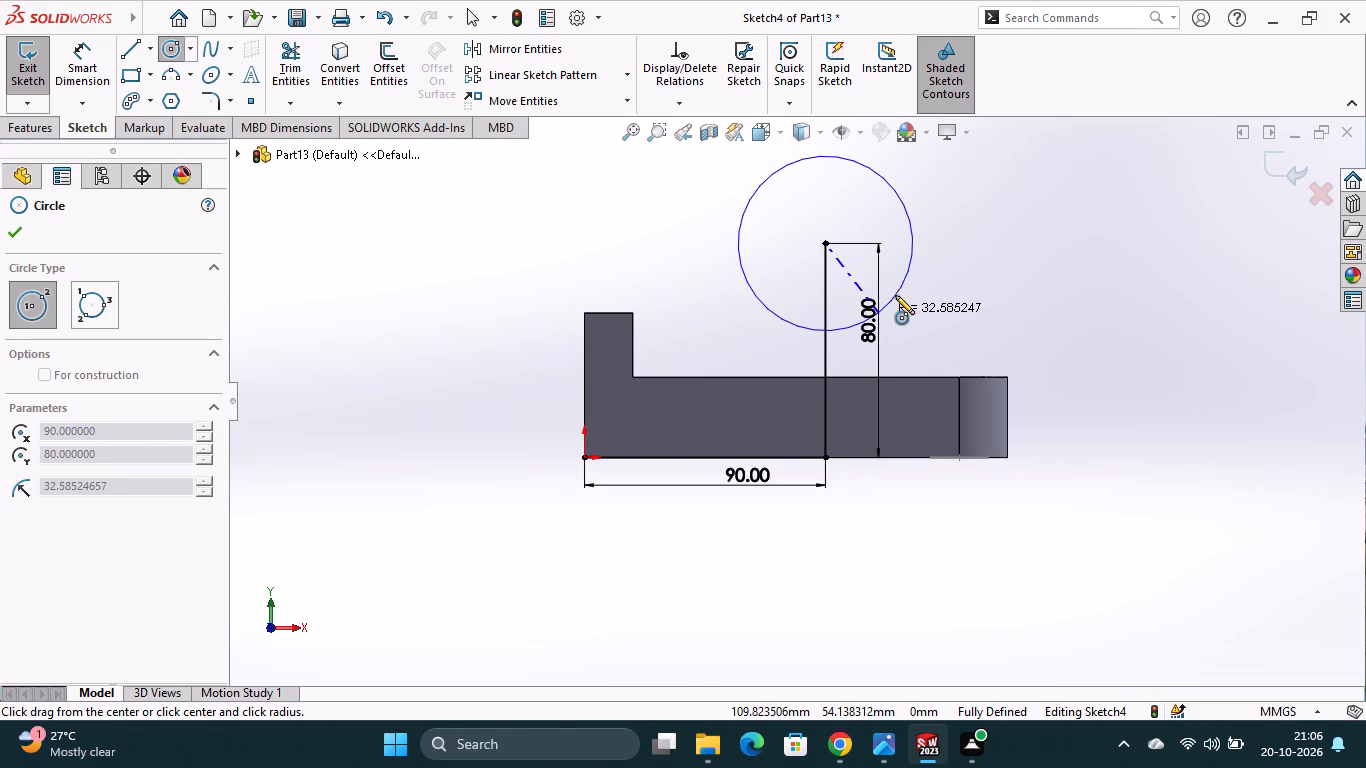
{"action": "left_click", "coordinate": [877, 285]}
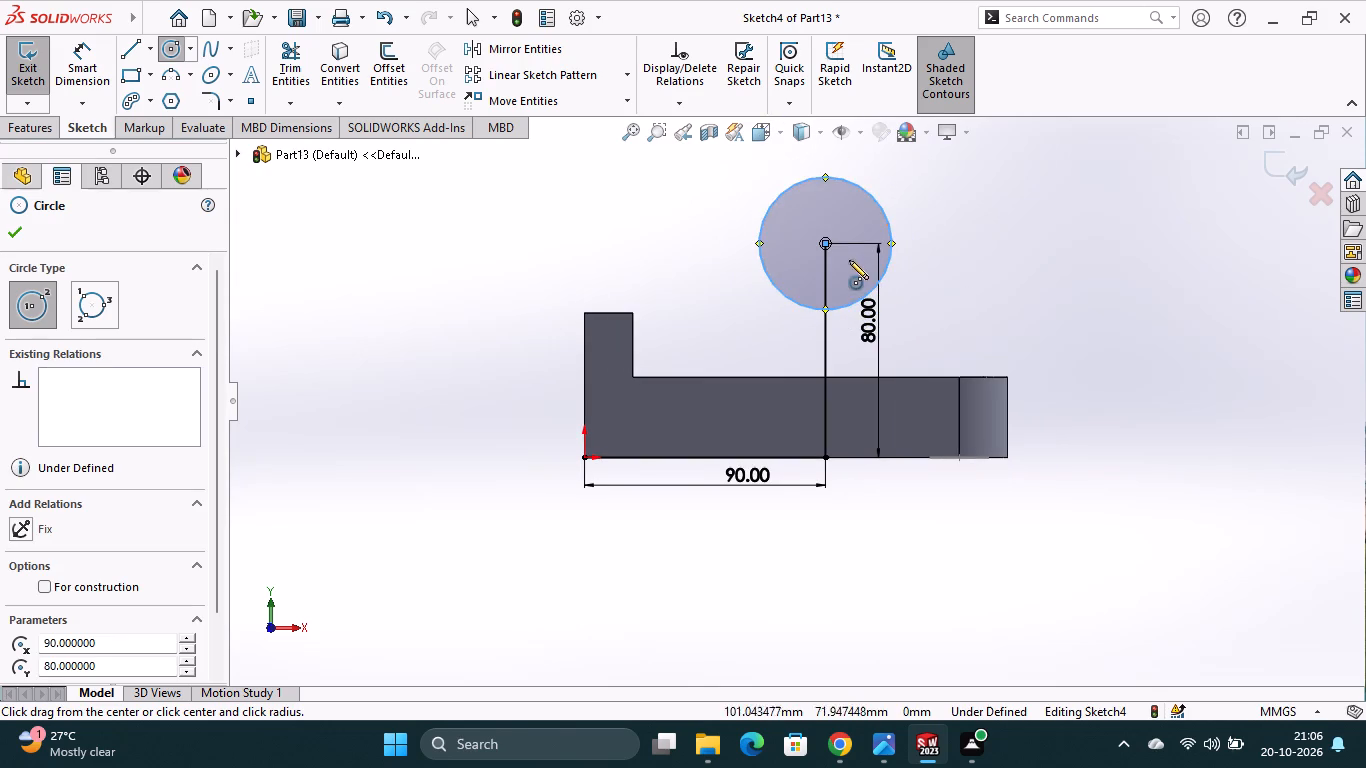
{"action": "left_click", "coordinate": [824, 246]}
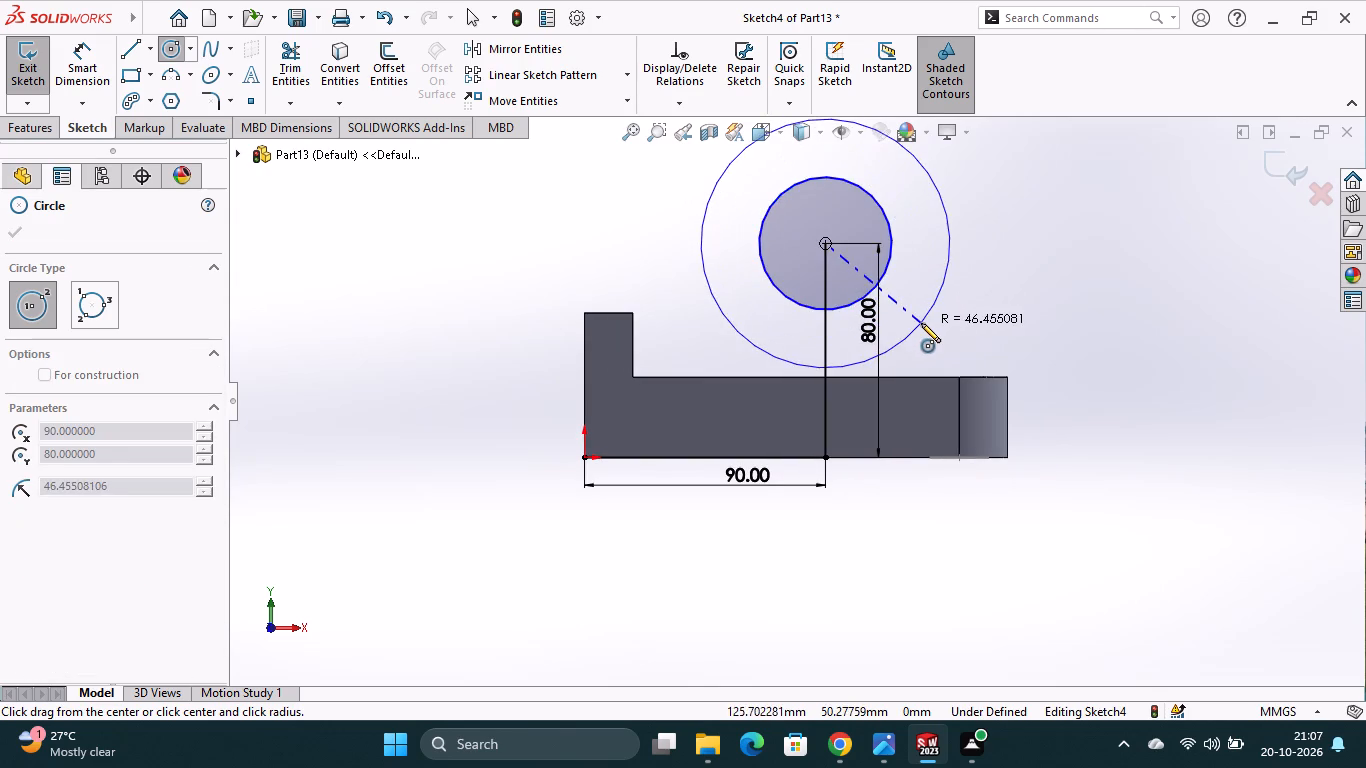
{"action": "left_click", "coordinate": [921, 323]}
{"action": "key", "text": "Escape"}
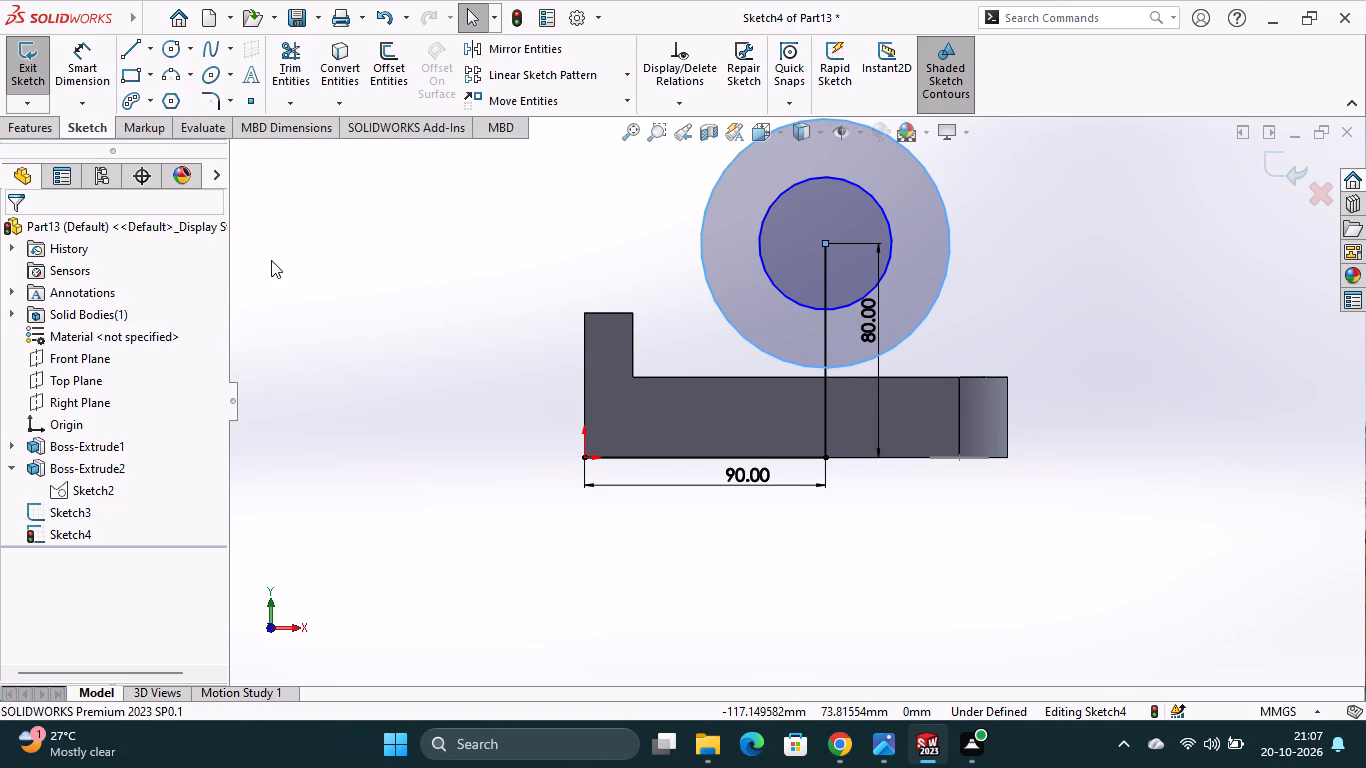
Dimension the inner circle to 22 mm diameter and the outer circle to 50 mm diameter.
{"action": "left_click", "coordinate": [90, 63]}
{"action": "left_click", "coordinate": [761, 268]}
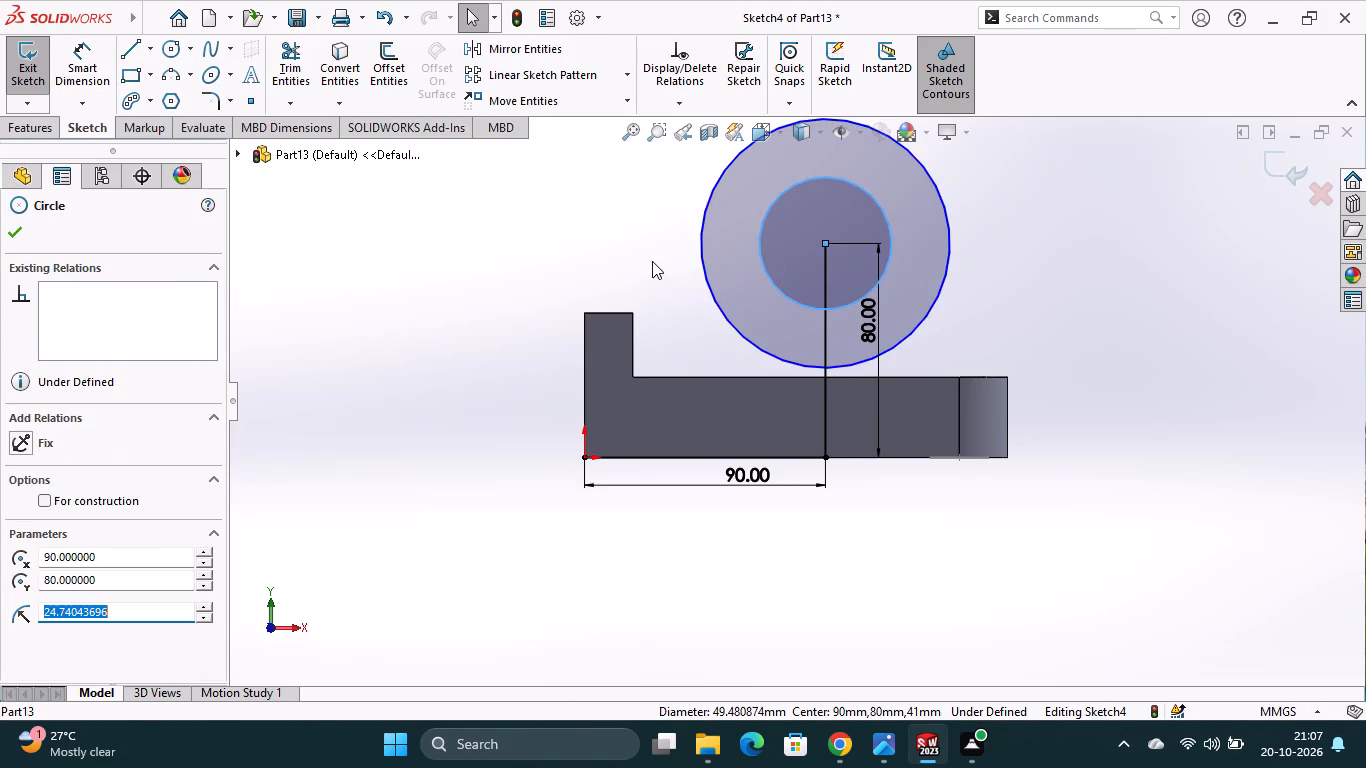
{"action": "left_click", "coordinate": [90, 60]}
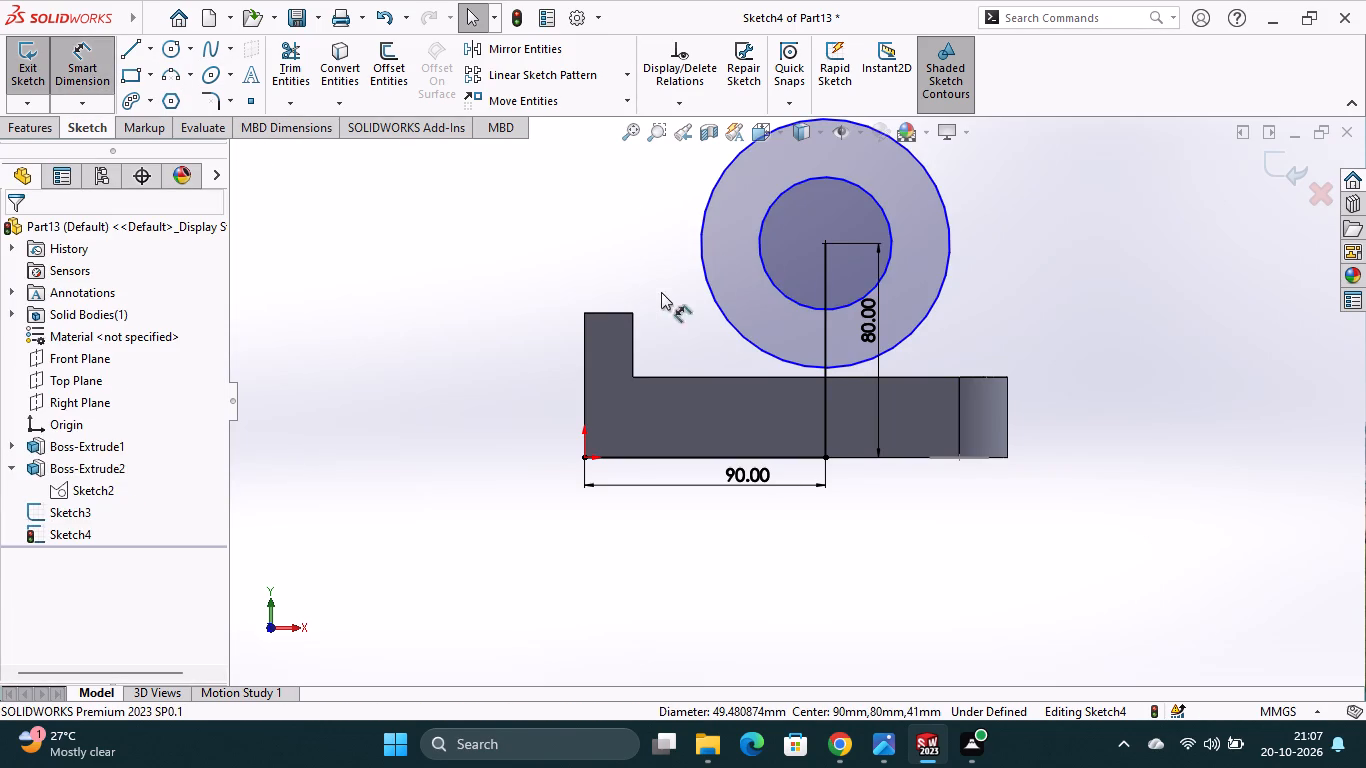
{"action": "left_click", "coordinate": [771, 277]}
{"action": "left_click", "coordinate": [668, 263]}
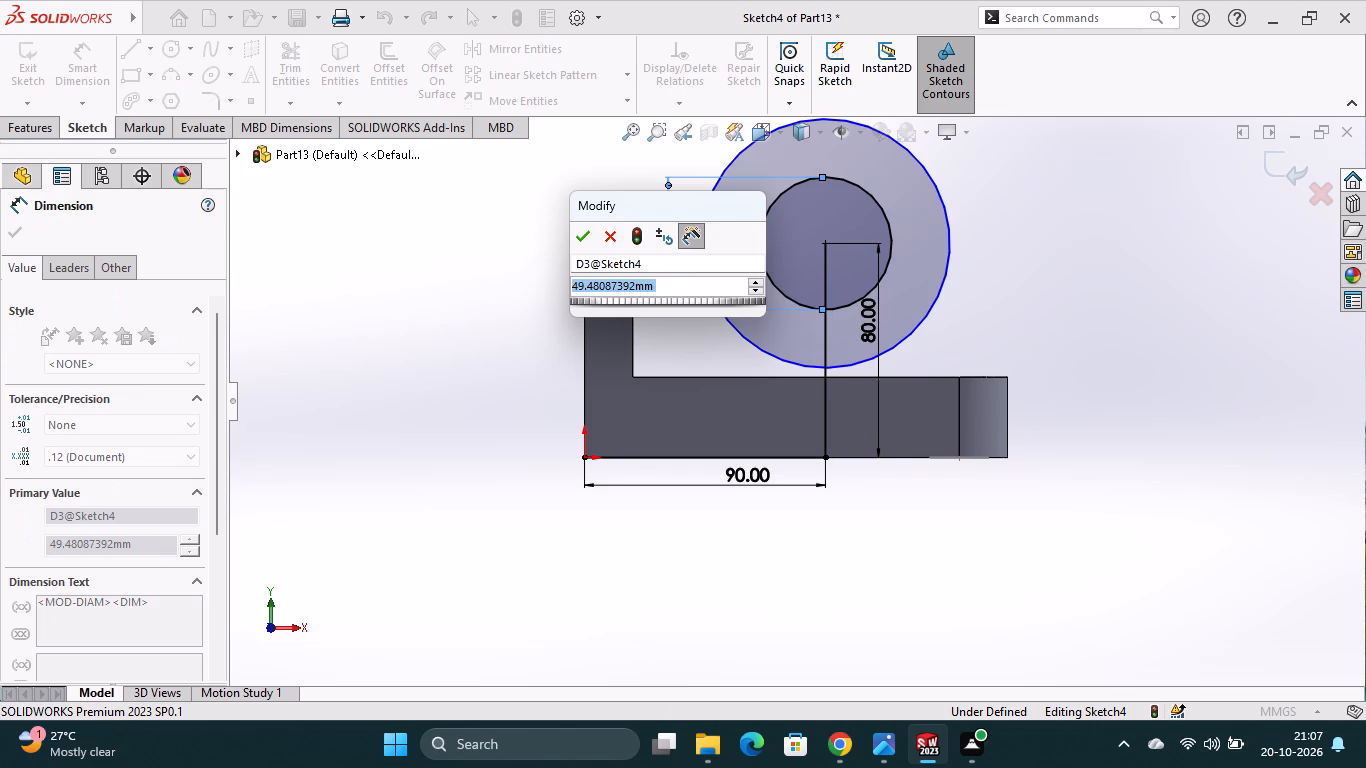
{"action": "type", "text": "22"}
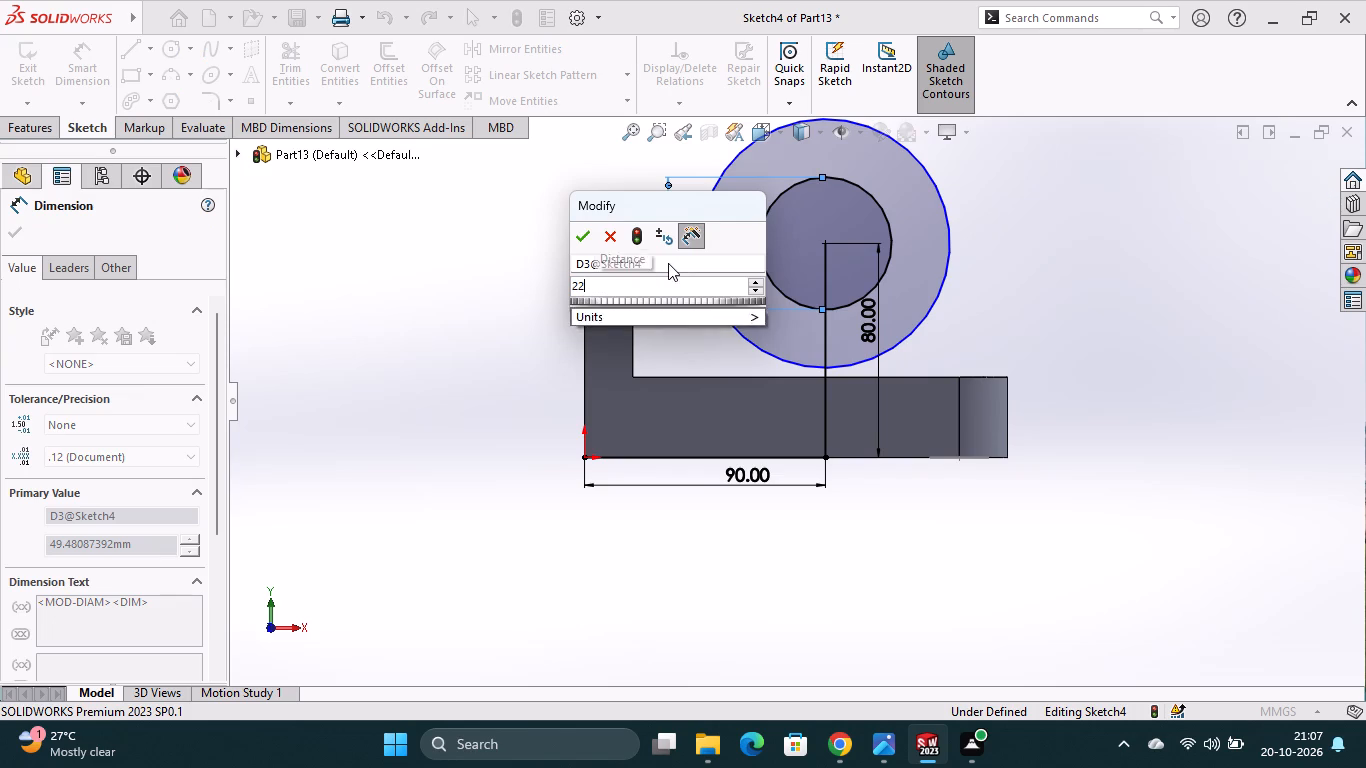
{"action": "key", "text": "Return"}
{"action": "left_click", "coordinate": [708, 288]}
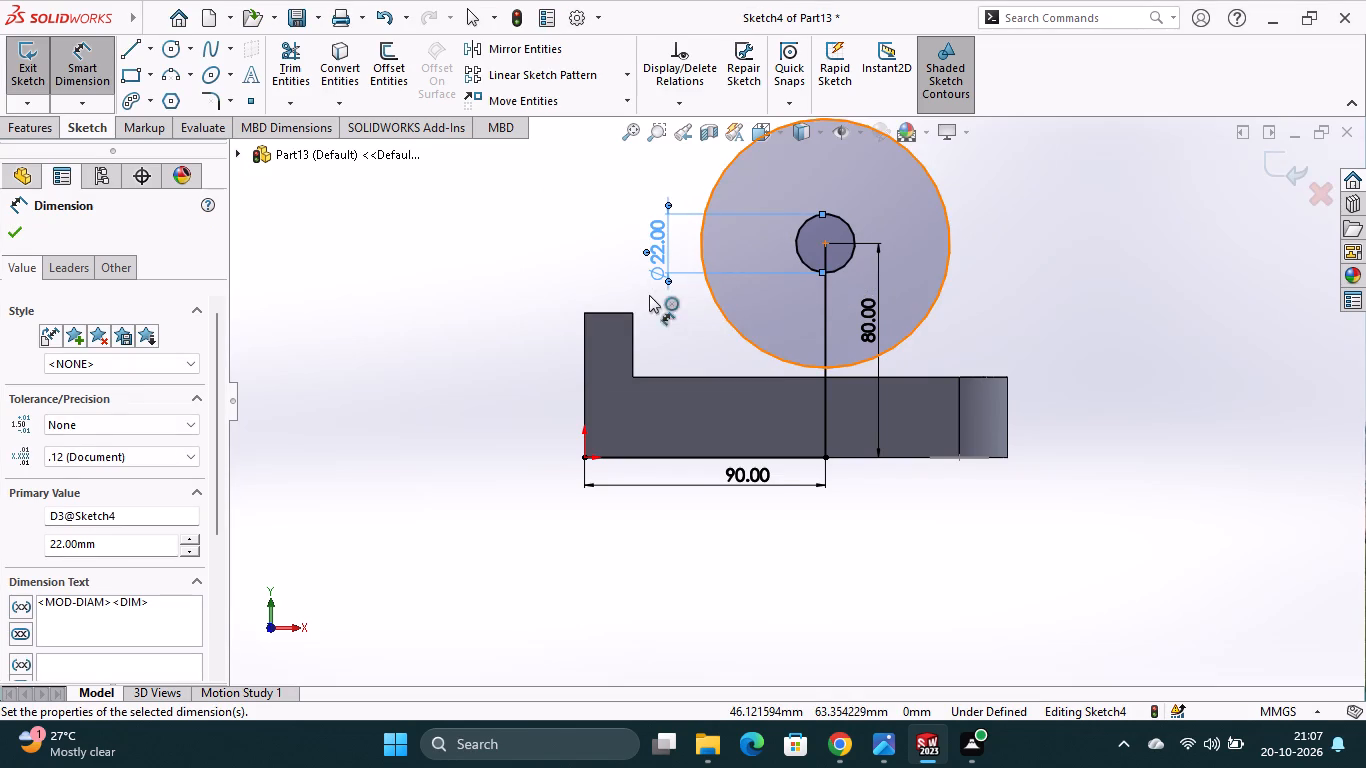
{"action": "left_click", "coordinate": [633, 244]}
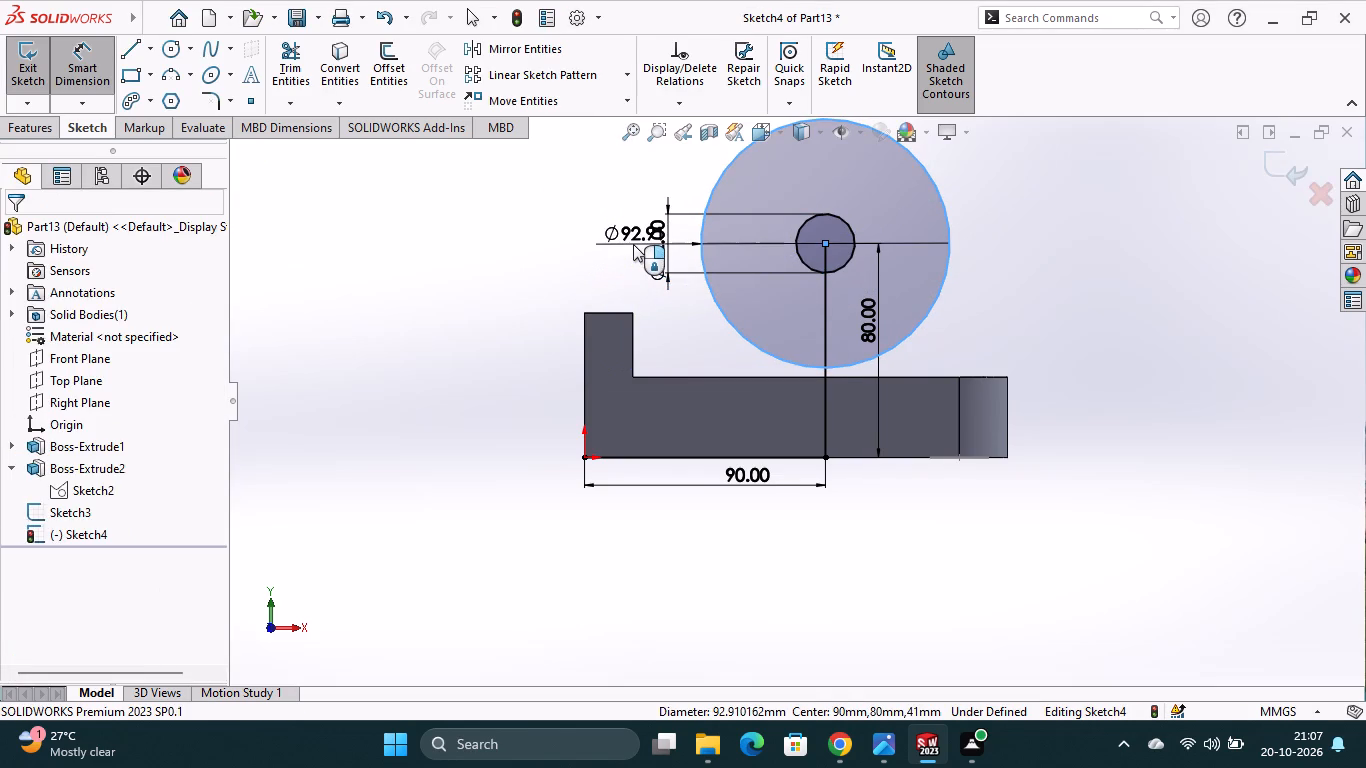
{"action": "type", "text": "50"}
{"action": "key", "text": "Return"}
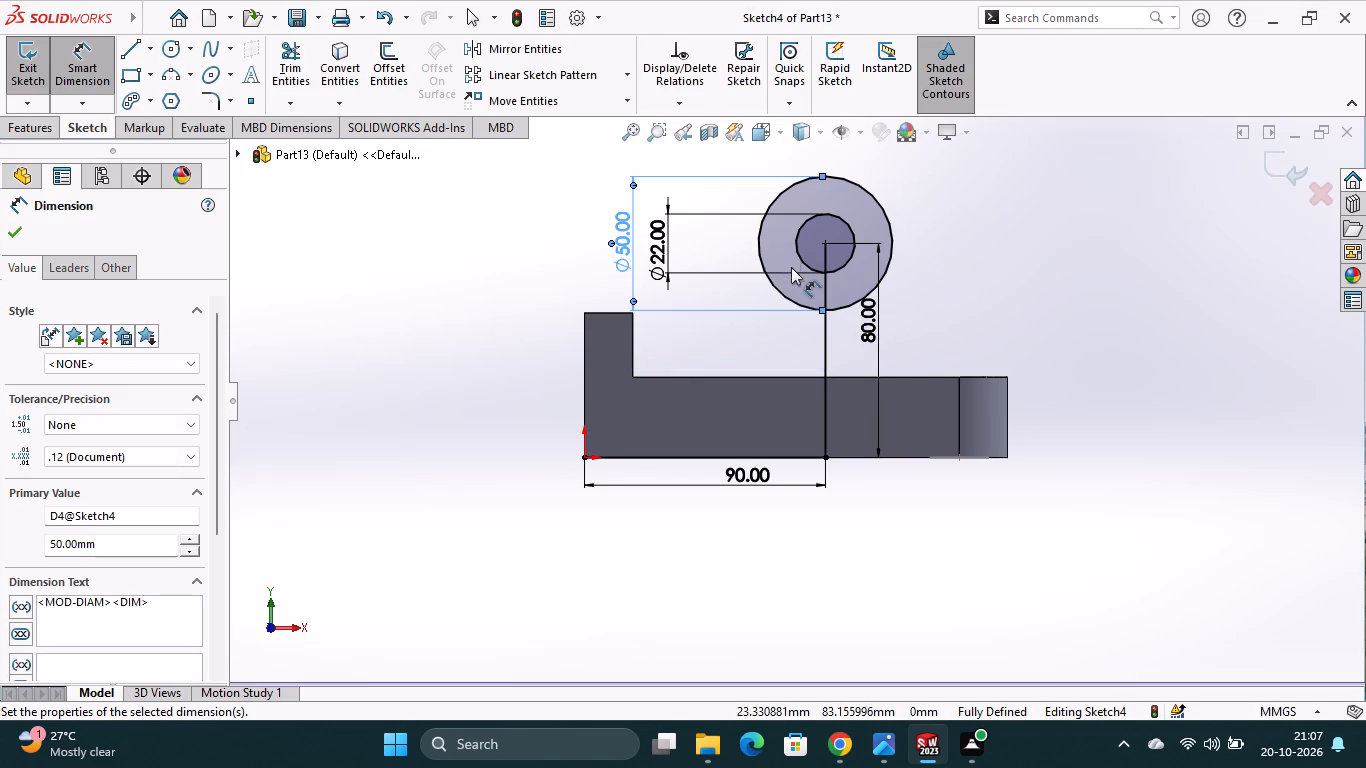
Draw a vertical line from the 50 mm circle's quadrant point on the half-round boss side down to the block's upper edge.
{"action": "scroll", "coordinate": [820, 295], "scroll_direction": "down", "scroll_amount": 3}
{"action": "scroll", "coordinate": [886, 349], "scroll_direction": "down", "scroll_amount": 1}
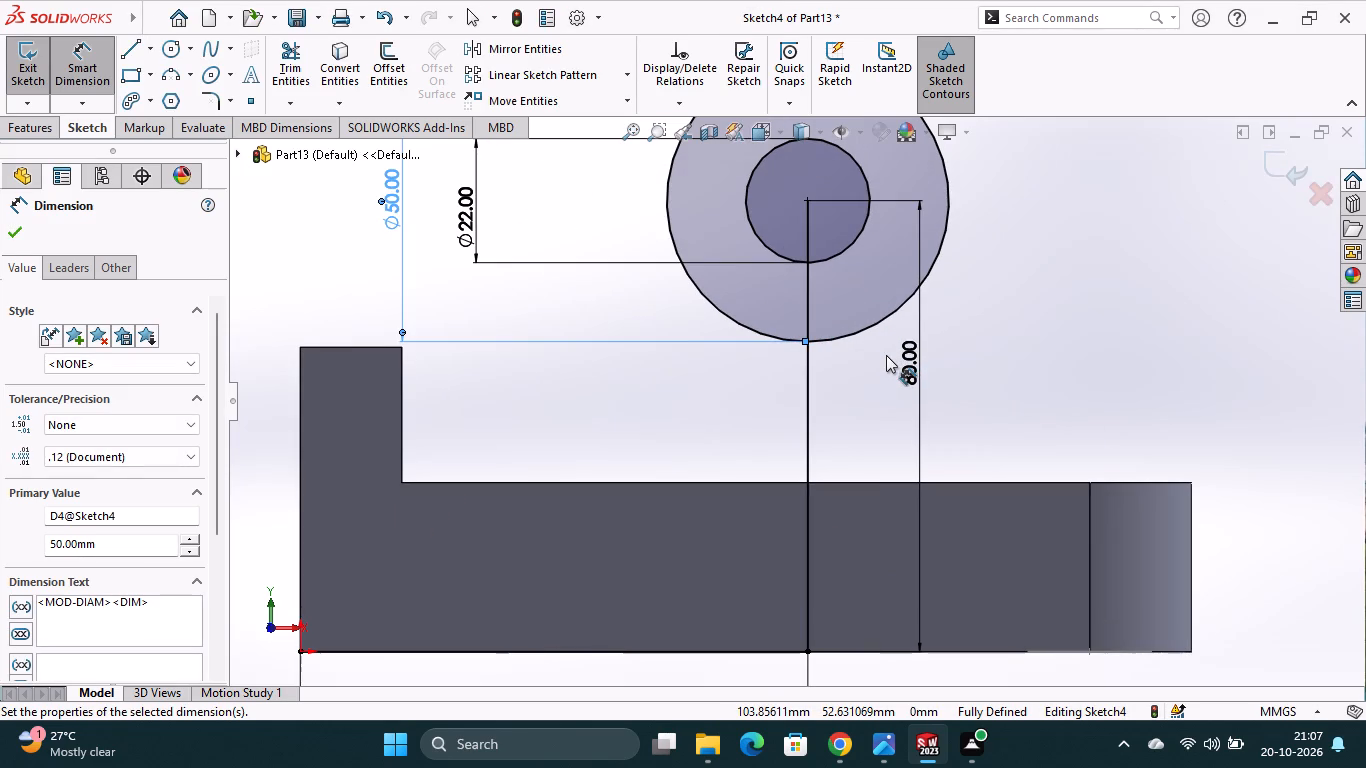
{"action": "scroll", "coordinate": [886, 355], "scroll_direction": "up", "scroll_amount": 1}
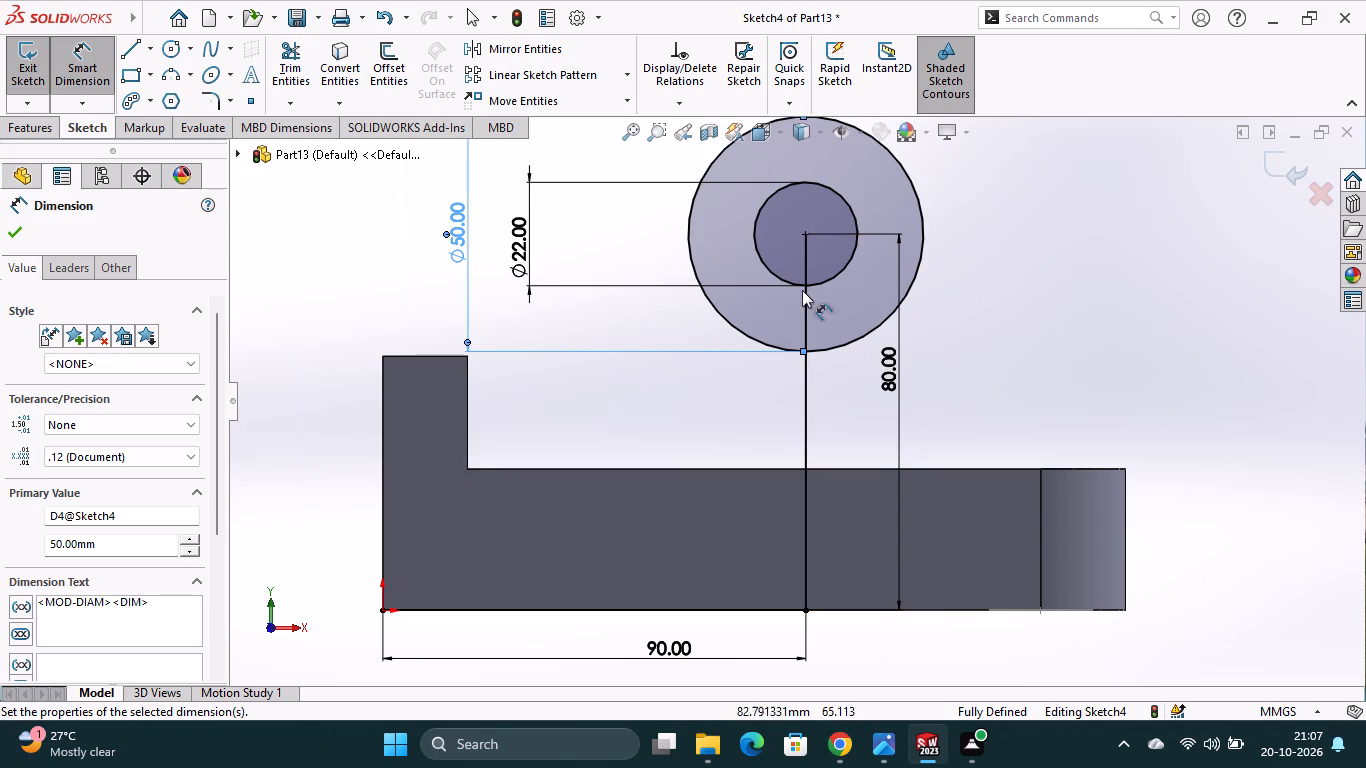
{"action": "left_click", "coordinate": [126, 48]}
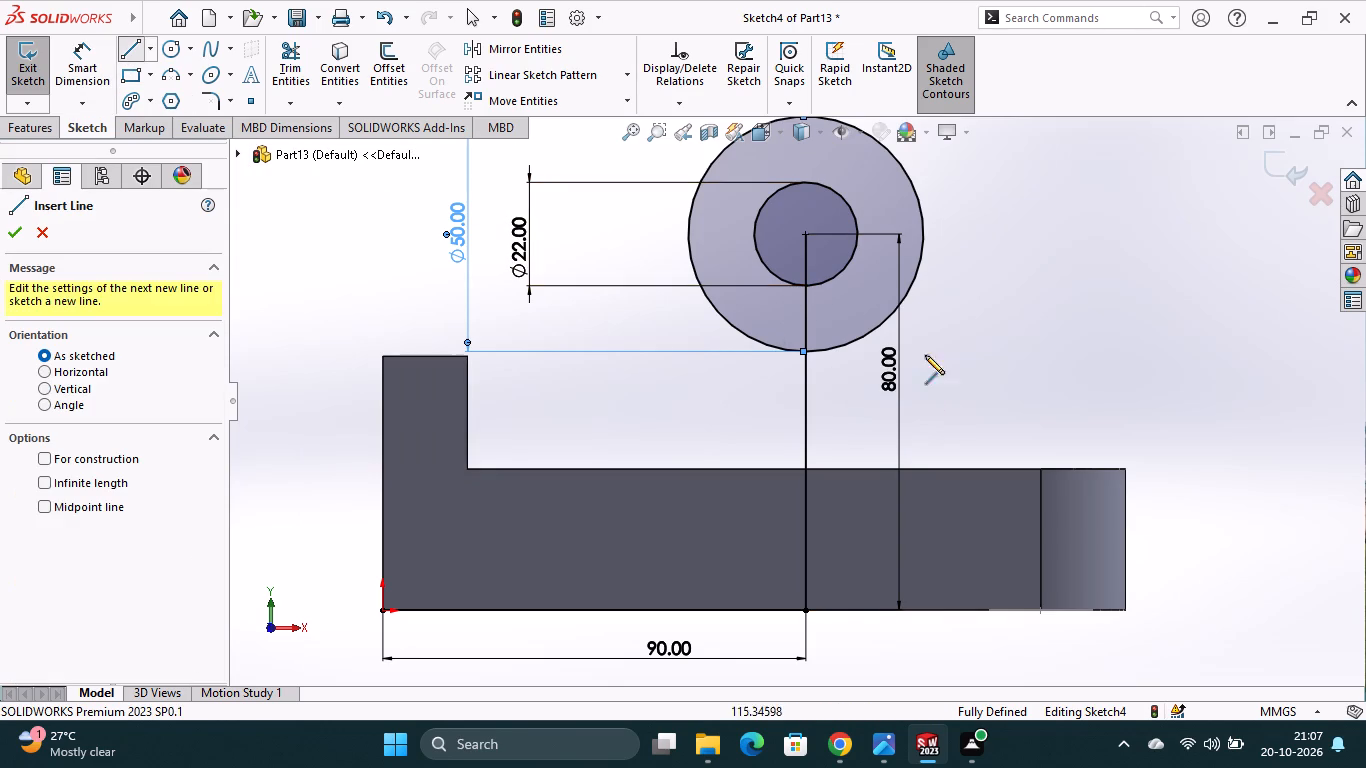
{"action": "left_click", "coordinate": [924, 231]}
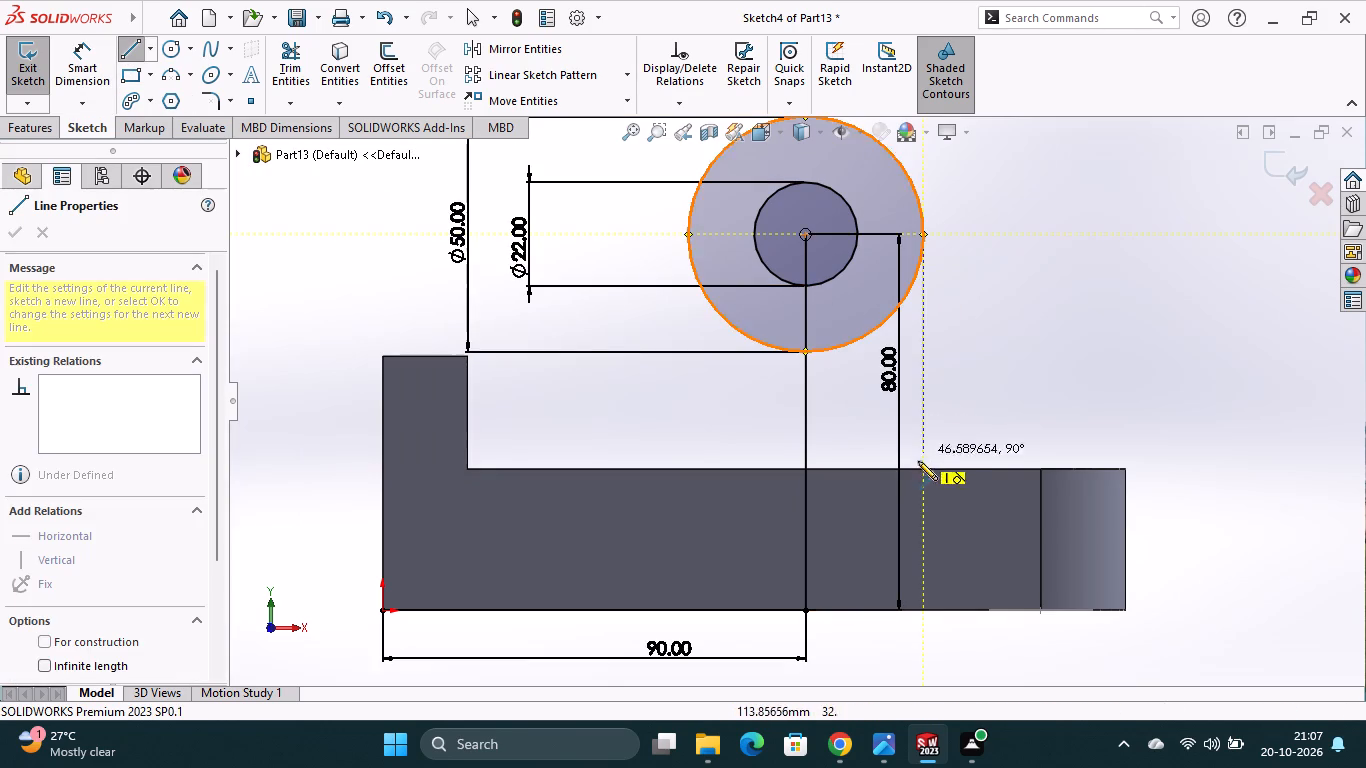
{"action": "left_click", "coordinate": [922, 468]}
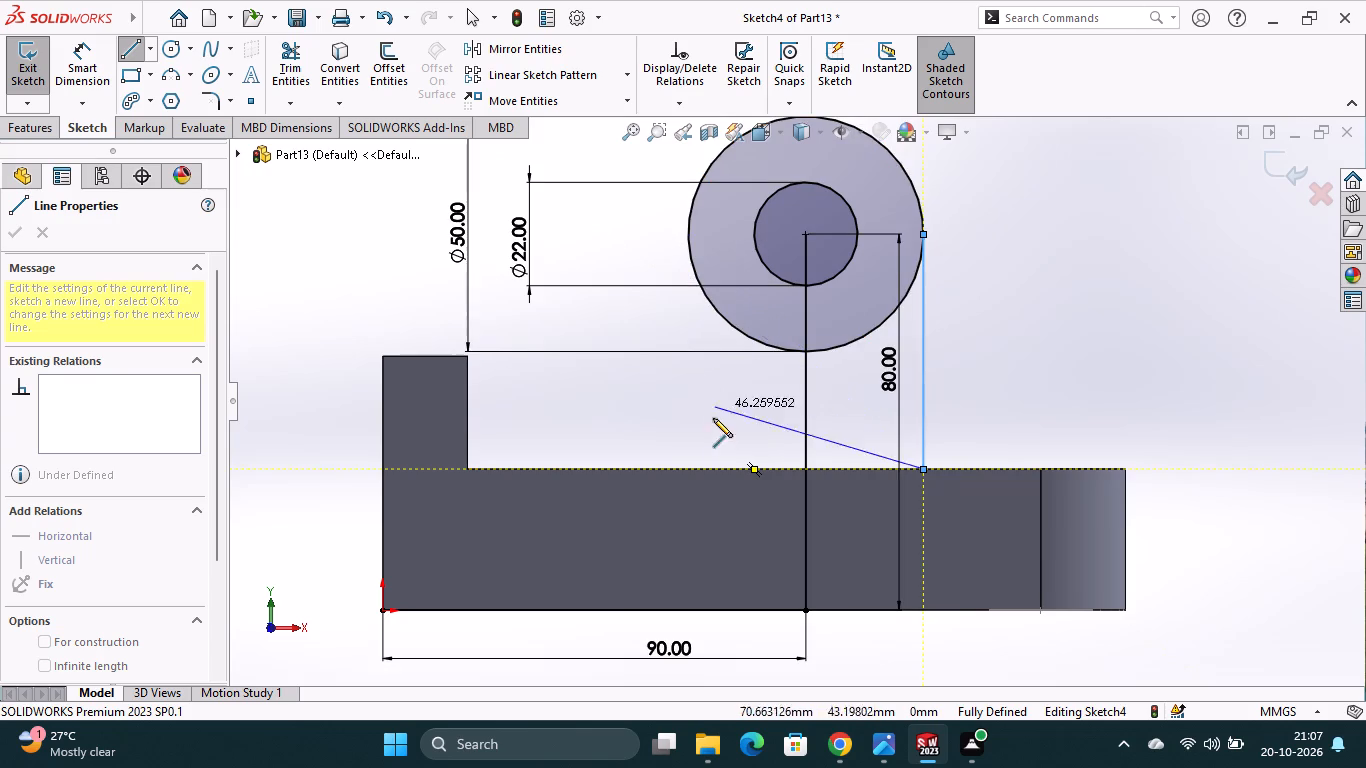
{"action": "key", "text": "Escape"}
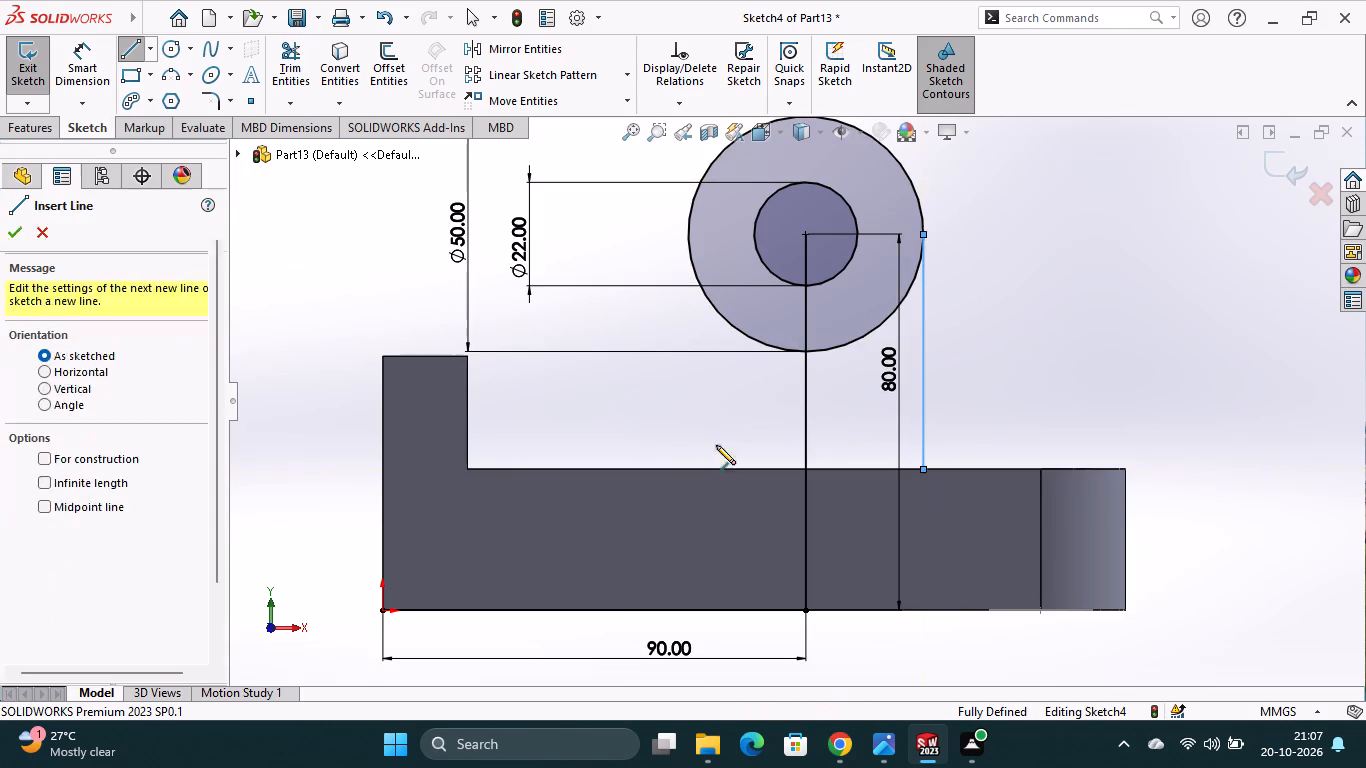
Draw a vertical line from the 50 mm circle's other side quadrant to the block's upper edge, and close the profile with a horizontal line.
{"action": "left_click", "coordinate": [133, 39]}
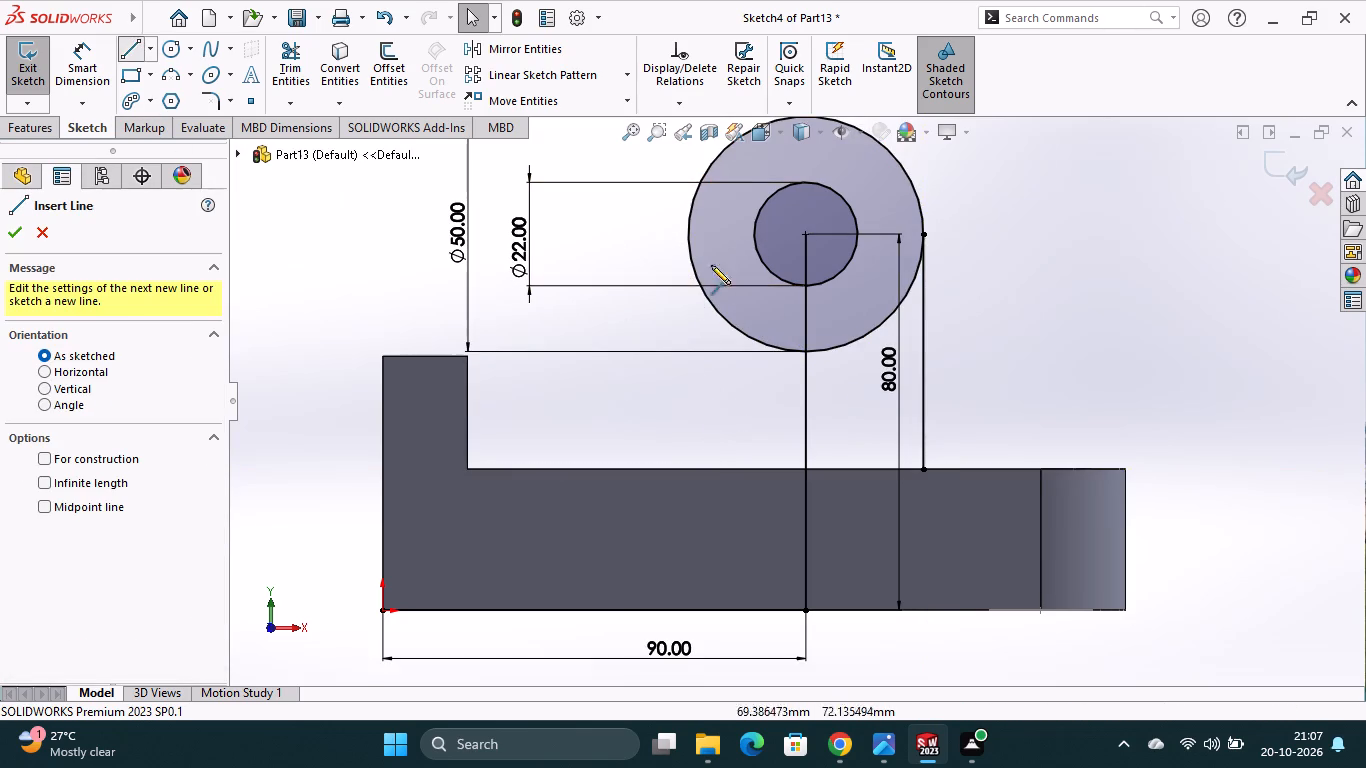
{"action": "left_click", "coordinate": [689, 233]}
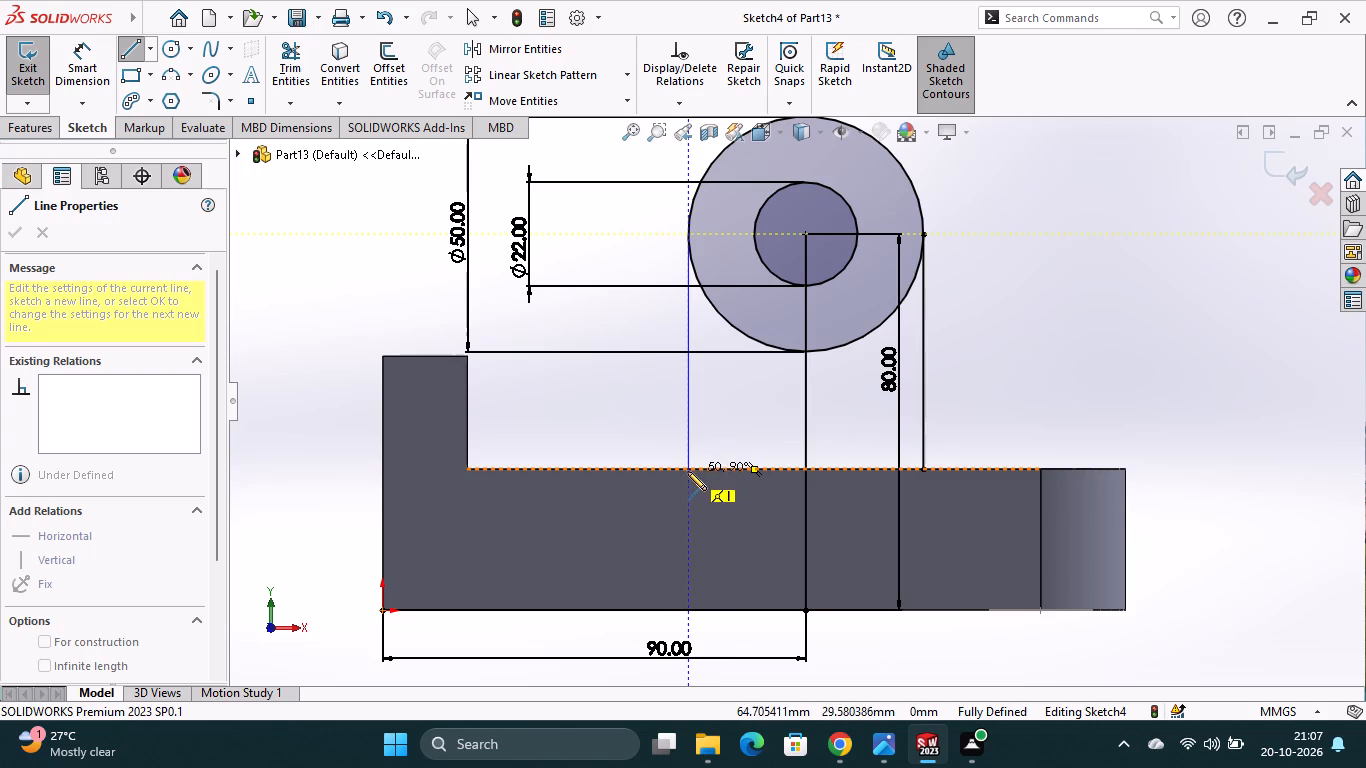
{"action": "left_click", "coordinate": [687, 471]}
{"action": "left_click", "coordinate": [925, 472]}
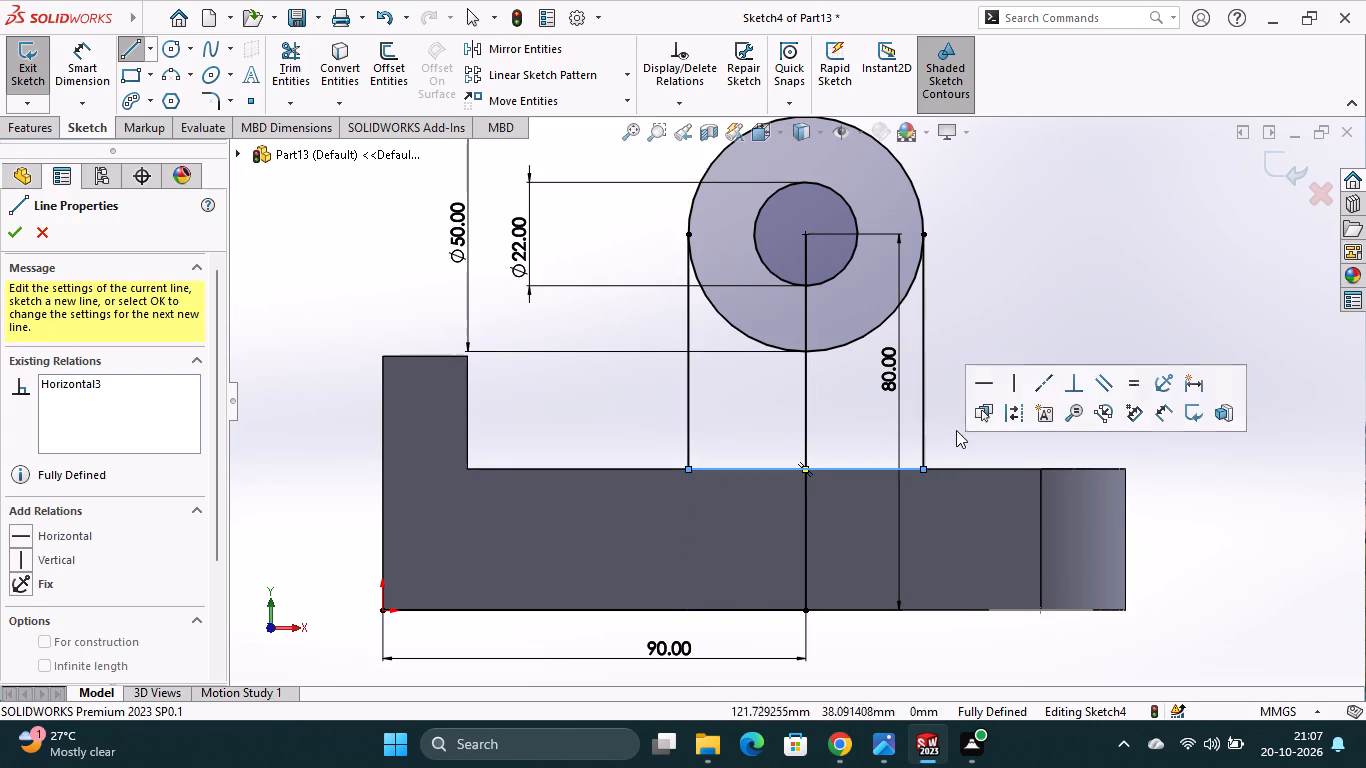
{"action": "key", "text": "Escape"}
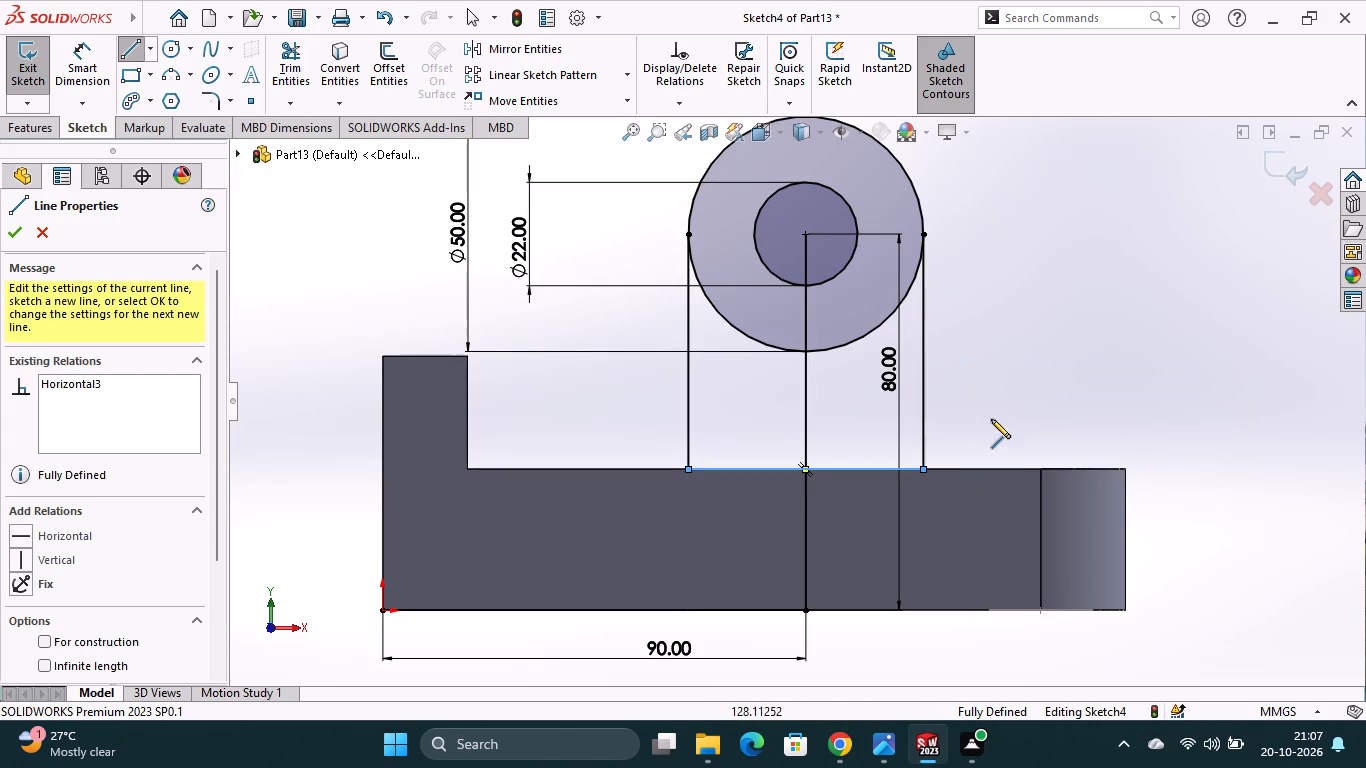
Extrude the ring between the circles and both upright regions below it 22 mm, with the direction reversed over the block.
{"action": "middle_click_drag", "start_coordinate": [1000, 415], "coordinate": [992, 442]}
{"action": "scroll", "coordinate": [993, 442], "scroll_direction": "up", "scroll_amount": 1}
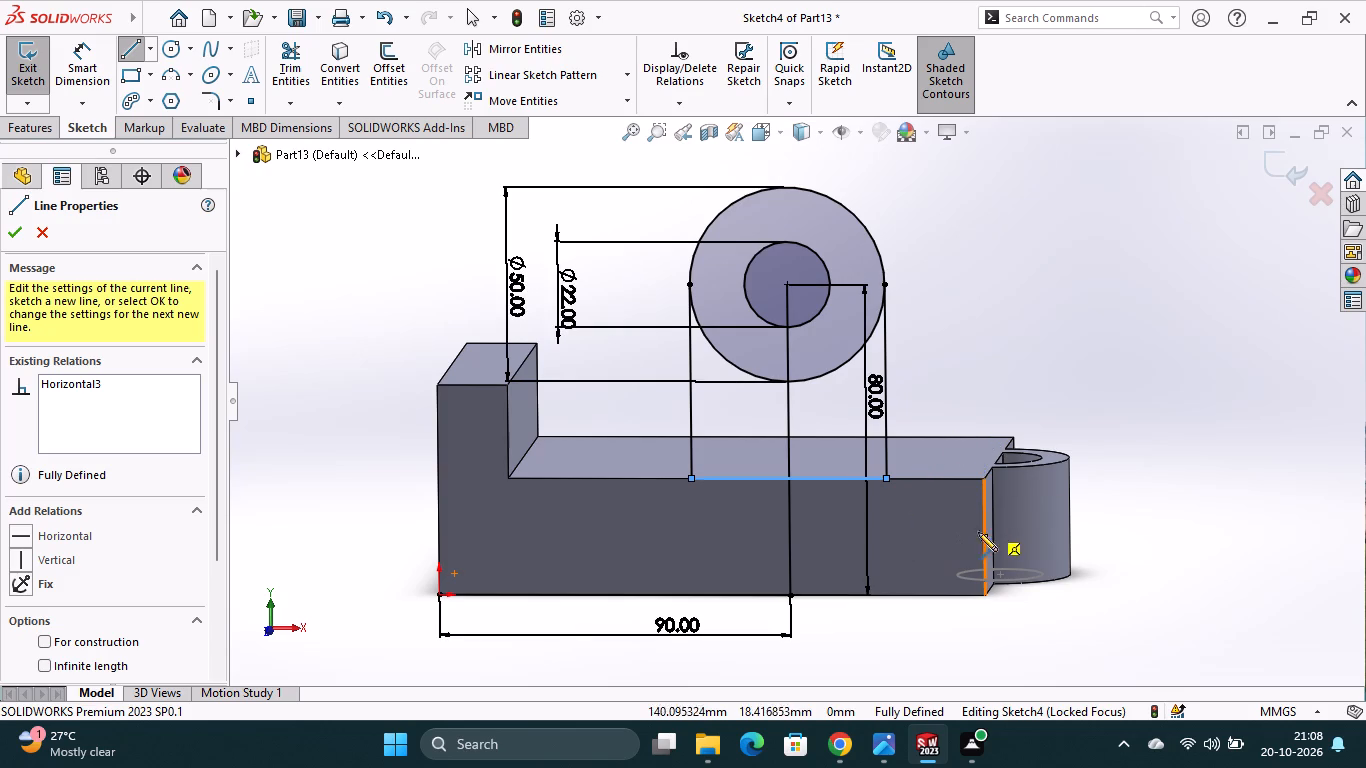
{"action": "left_click", "coordinate": [16, 124]}
{"action": "left_click", "coordinate": [11, 74]}
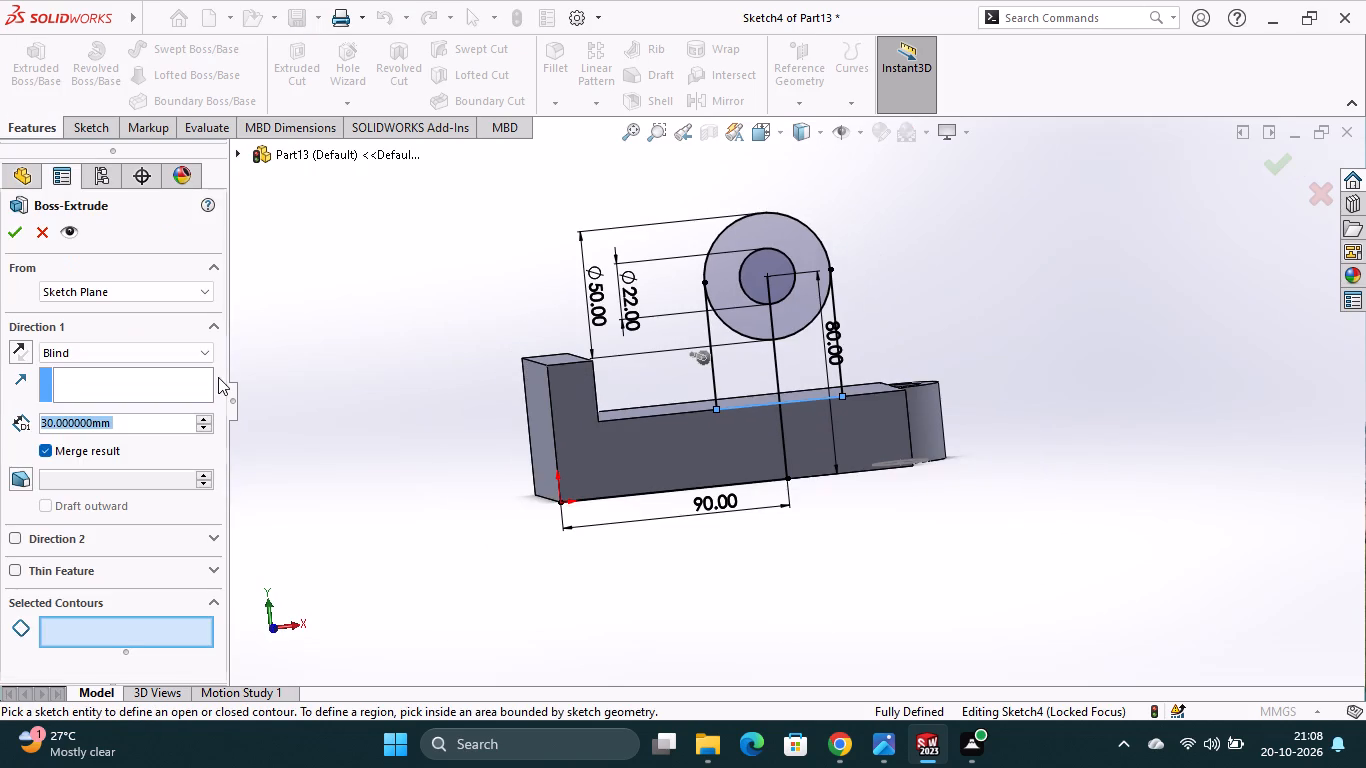
{"action": "left_click", "coordinate": [795, 320]}
{"action": "left_click", "coordinate": [767, 368]}
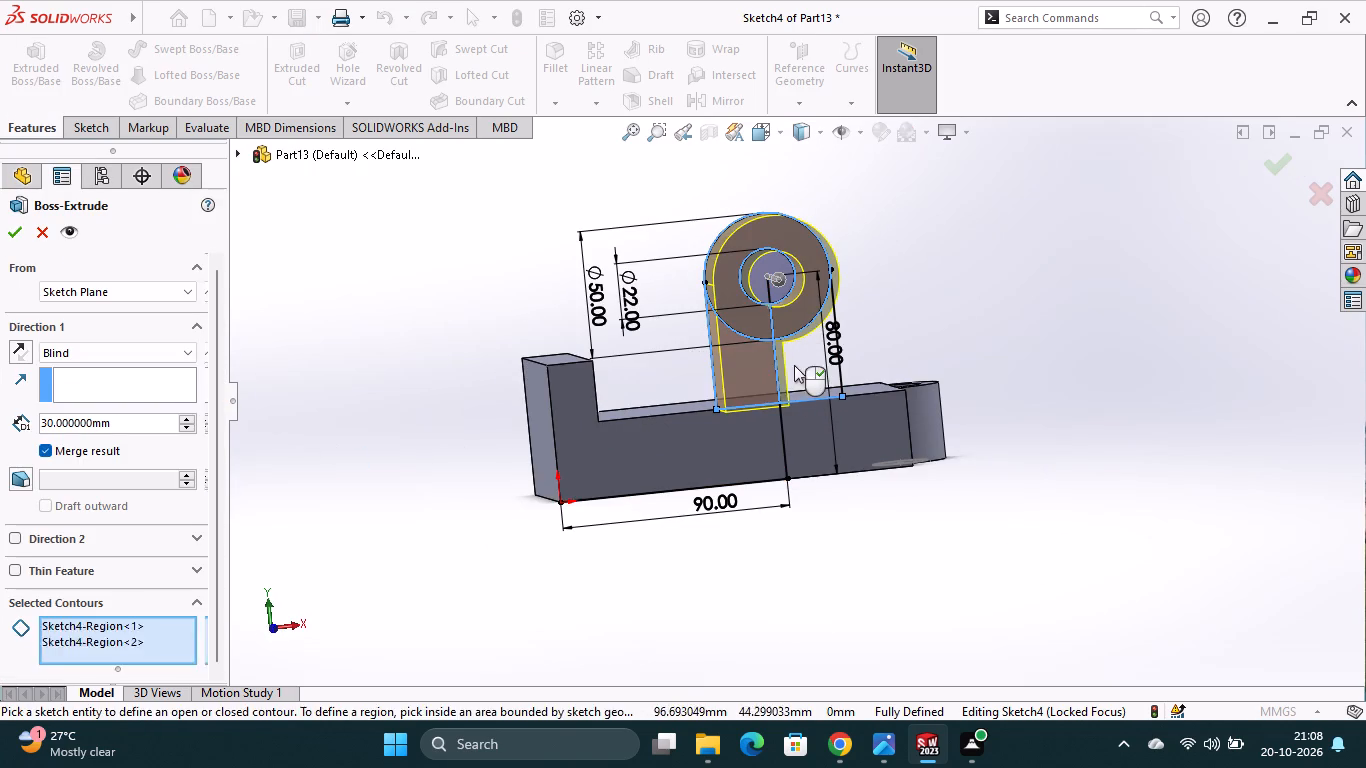
{"action": "left_click", "coordinate": [797, 364]}
{"action": "middle_click_drag", "start_coordinate": [935, 327], "coordinate": [834, 434]}
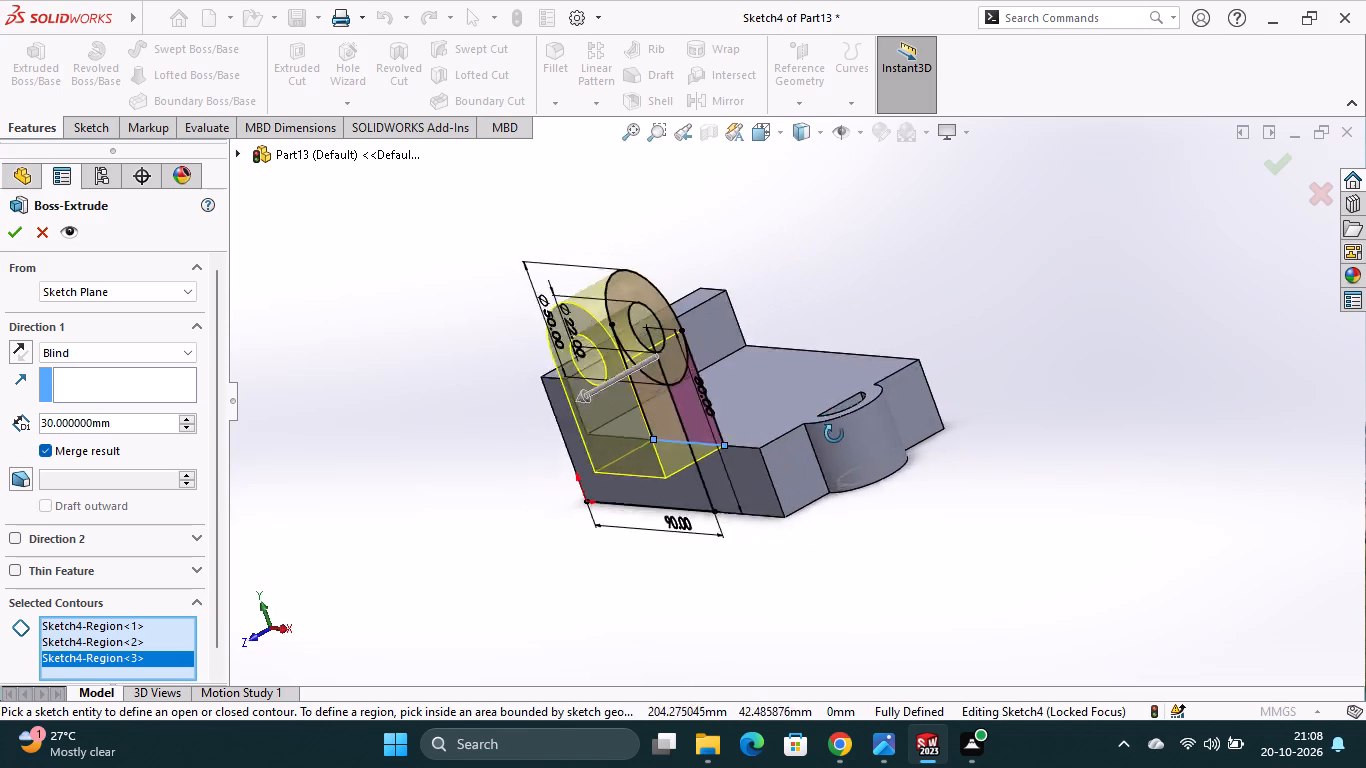
{"action": "middle_click_drag", "start_coordinate": [834, 434], "coordinate": [825, 466]}
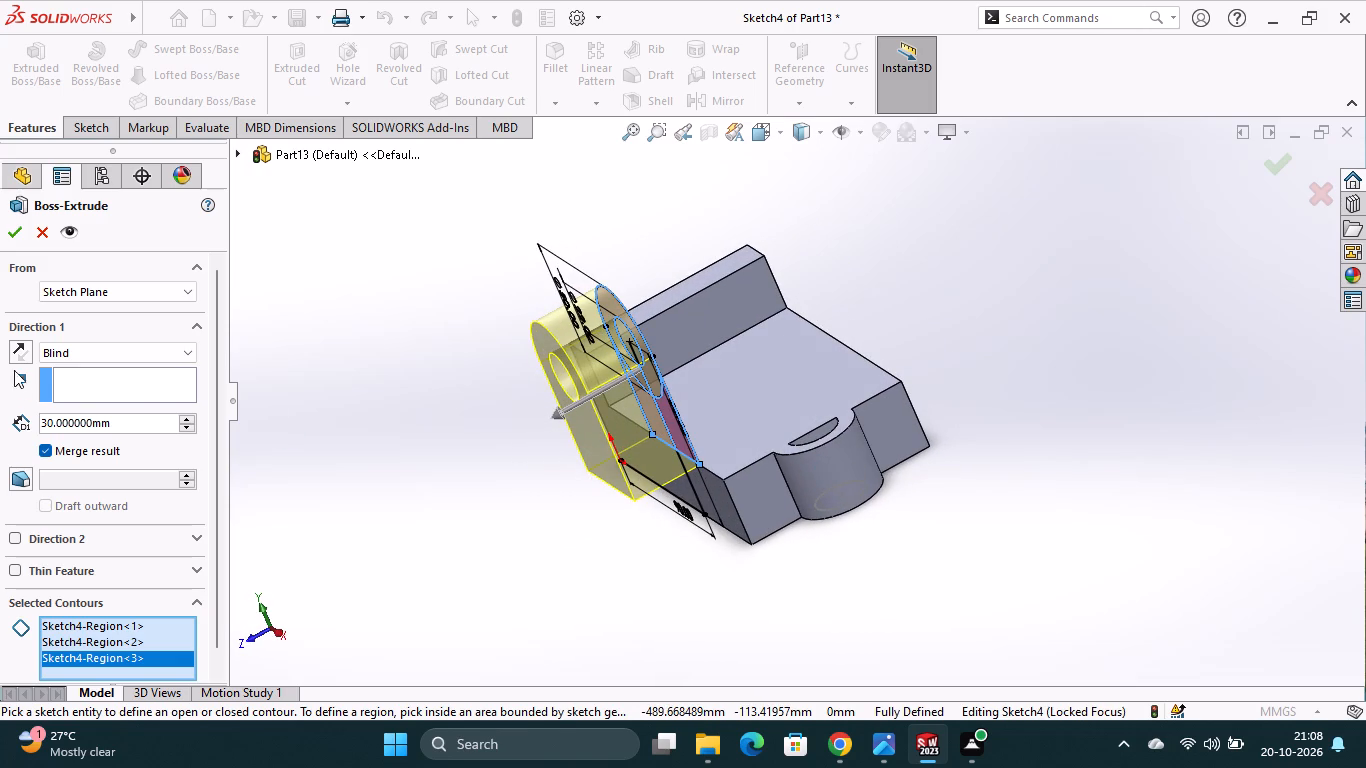
{"action": "left_click", "coordinate": [15, 352]}
{"action": "left_click_drag", "start_coordinate": [118, 422], "coordinate": [41, 420]}
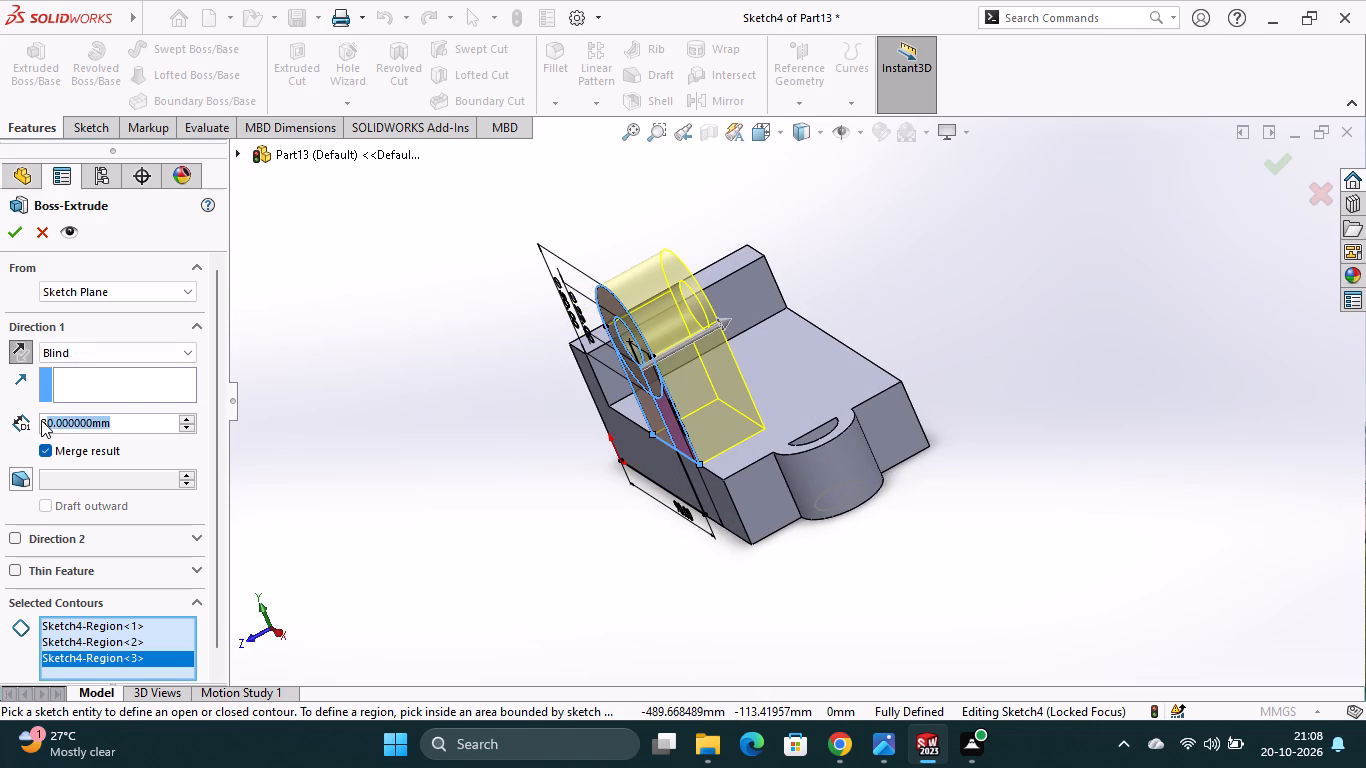
{"action": "type", "text": "22"}
{"action": "key", "text": "Return"}
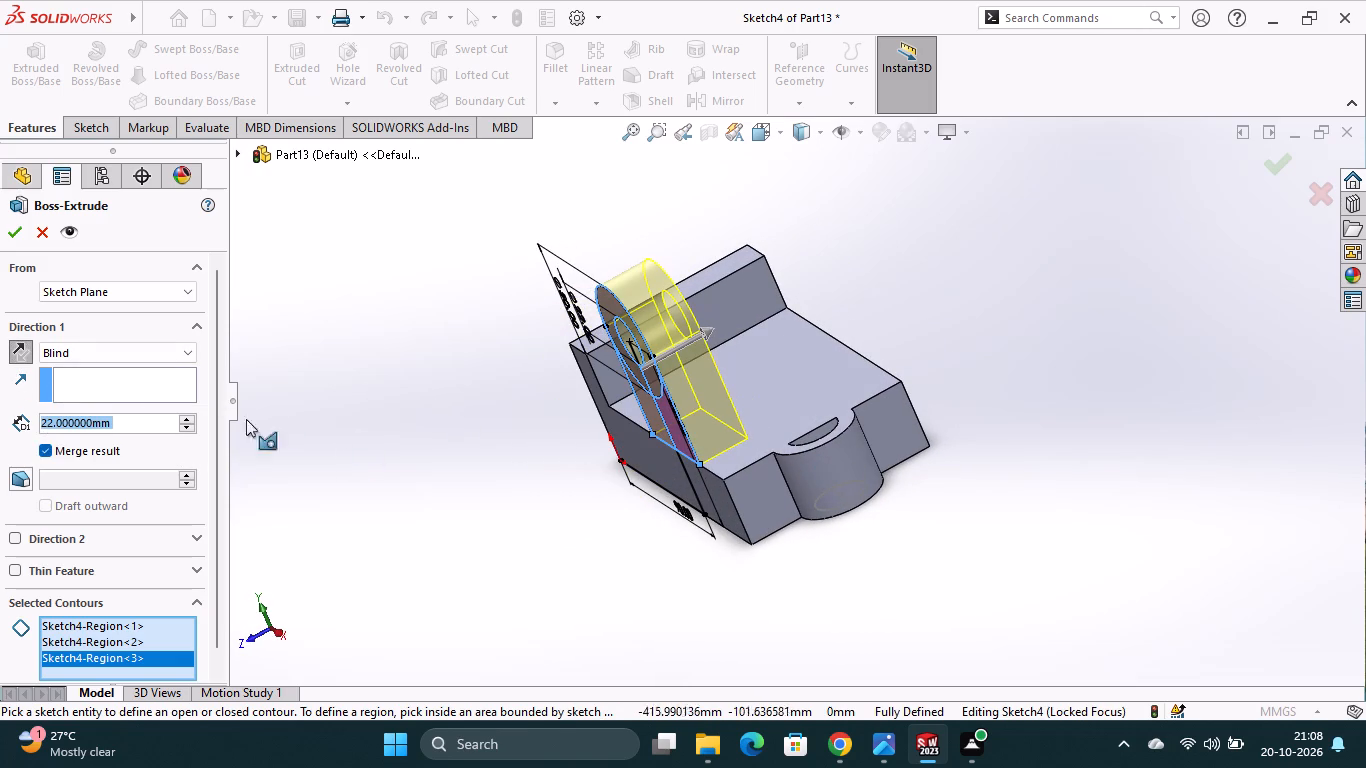
{"action": "left_click", "coordinate": [15, 233]}
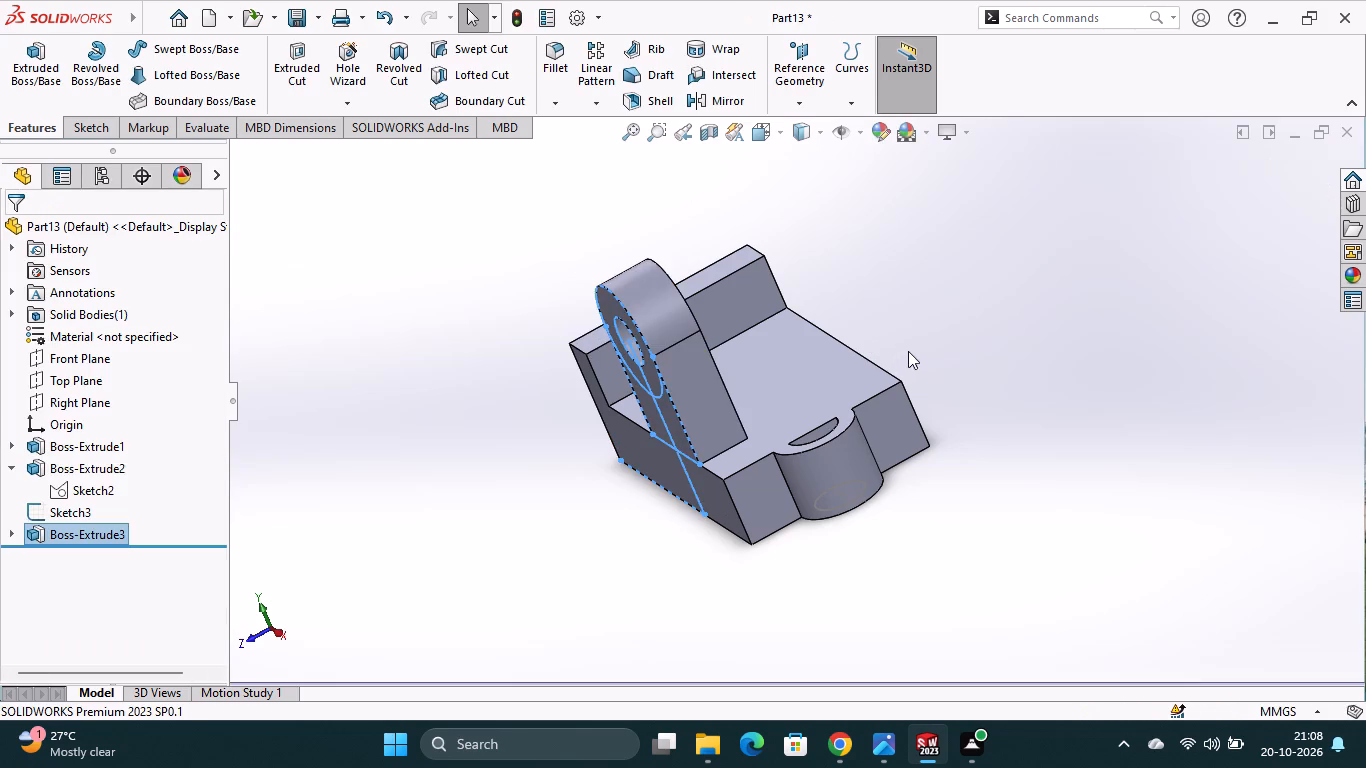
Create a reference plane midway between the block's two opposite side faces, starting from the face flush with the upright.
{"action": "middle_click_drag", "start_coordinate": [910, 350], "coordinate": [970, 283]}
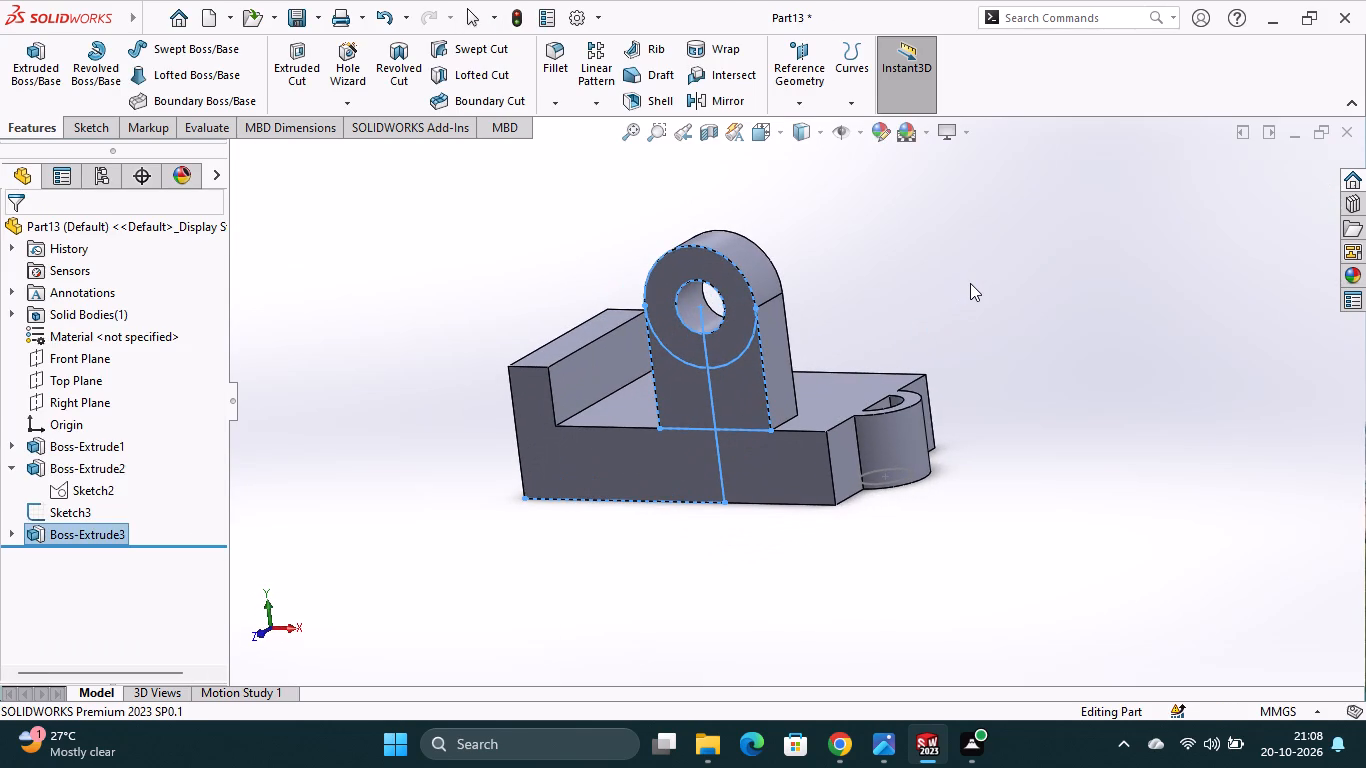
{"action": "key", "text": "Escape"}
{"action": "middle_click_drag", "start_coordinate": [970, 330], "coordinate": [922, 451]}
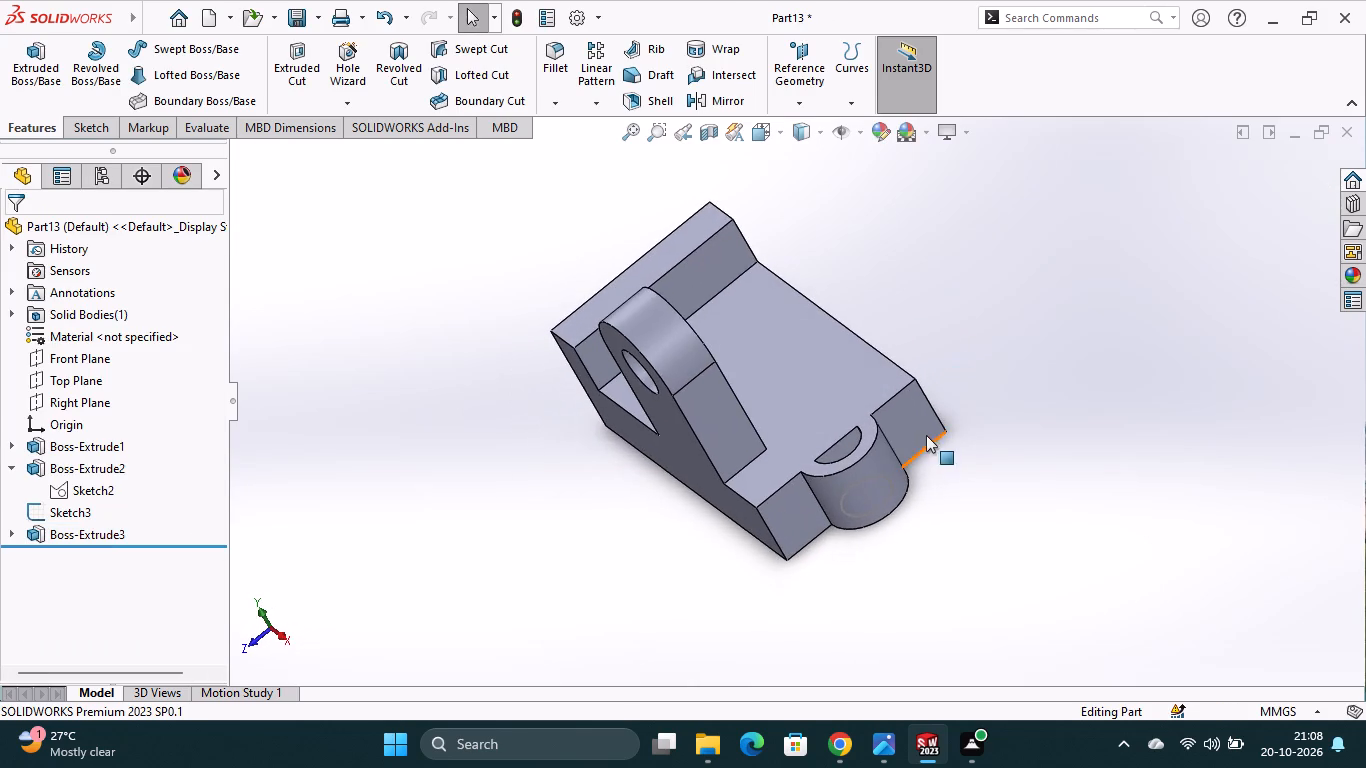
{"action": "middle_click_drag", "start_coordinate": [969, 389], "coordinate": [989, 312]}
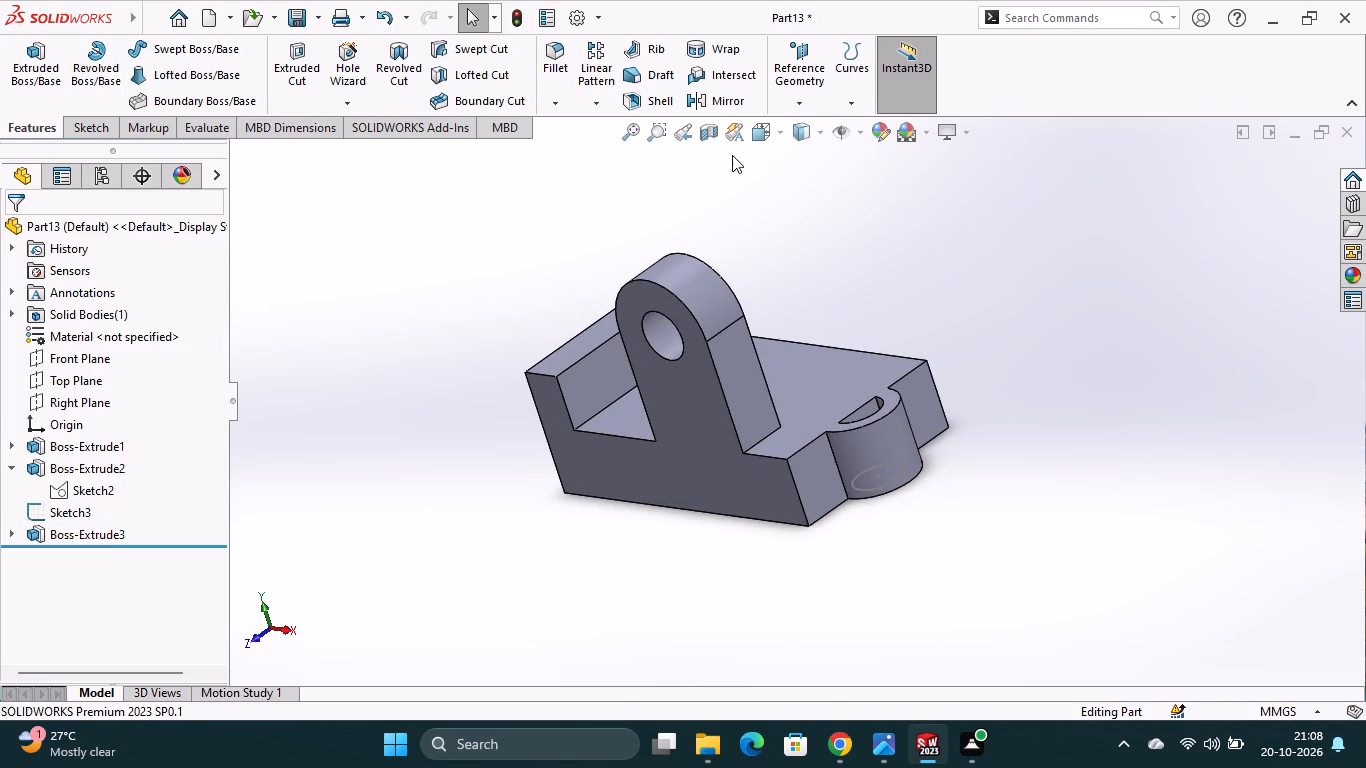
{"action": "left_click", "coordinate": [814, 105]}
{"action": "left_click", "coordinate": [824, 125]}
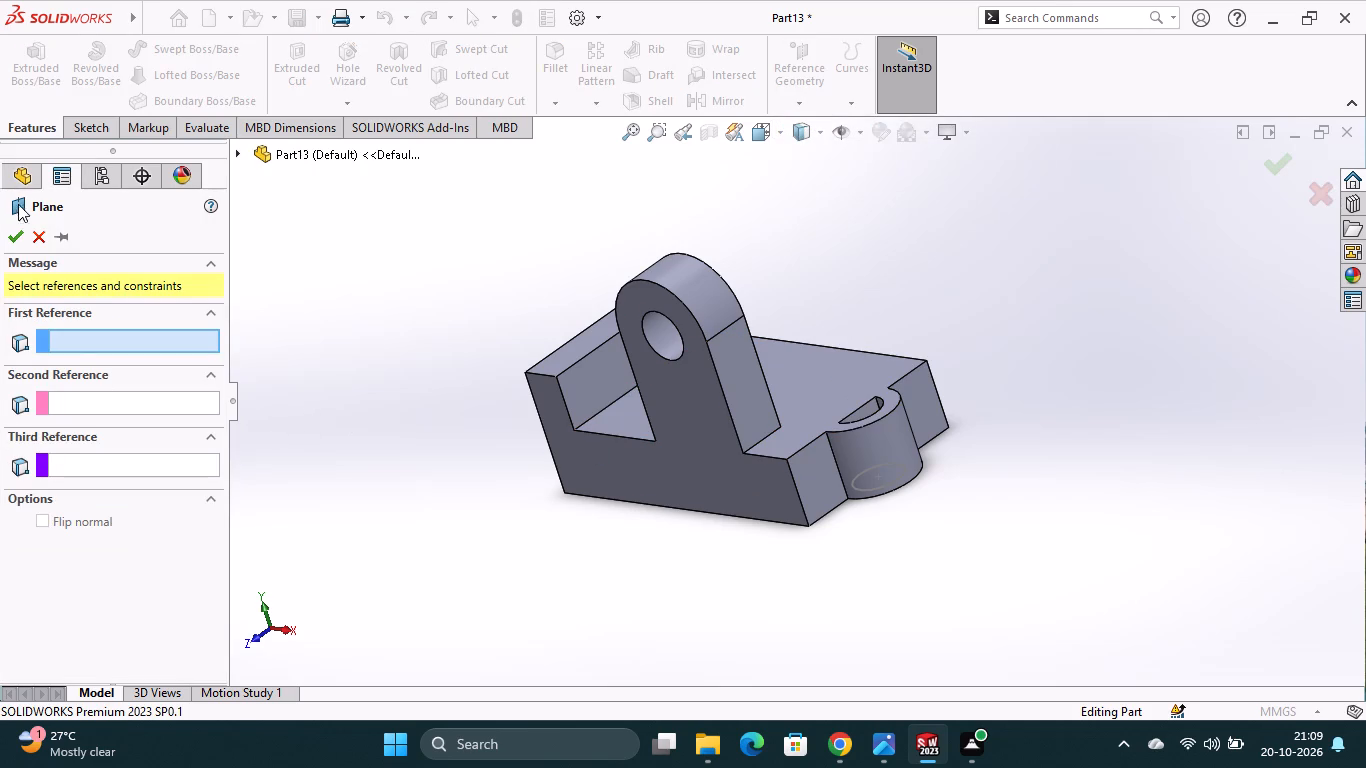
{"action": "left_click", "coordinate": [672, 482]}
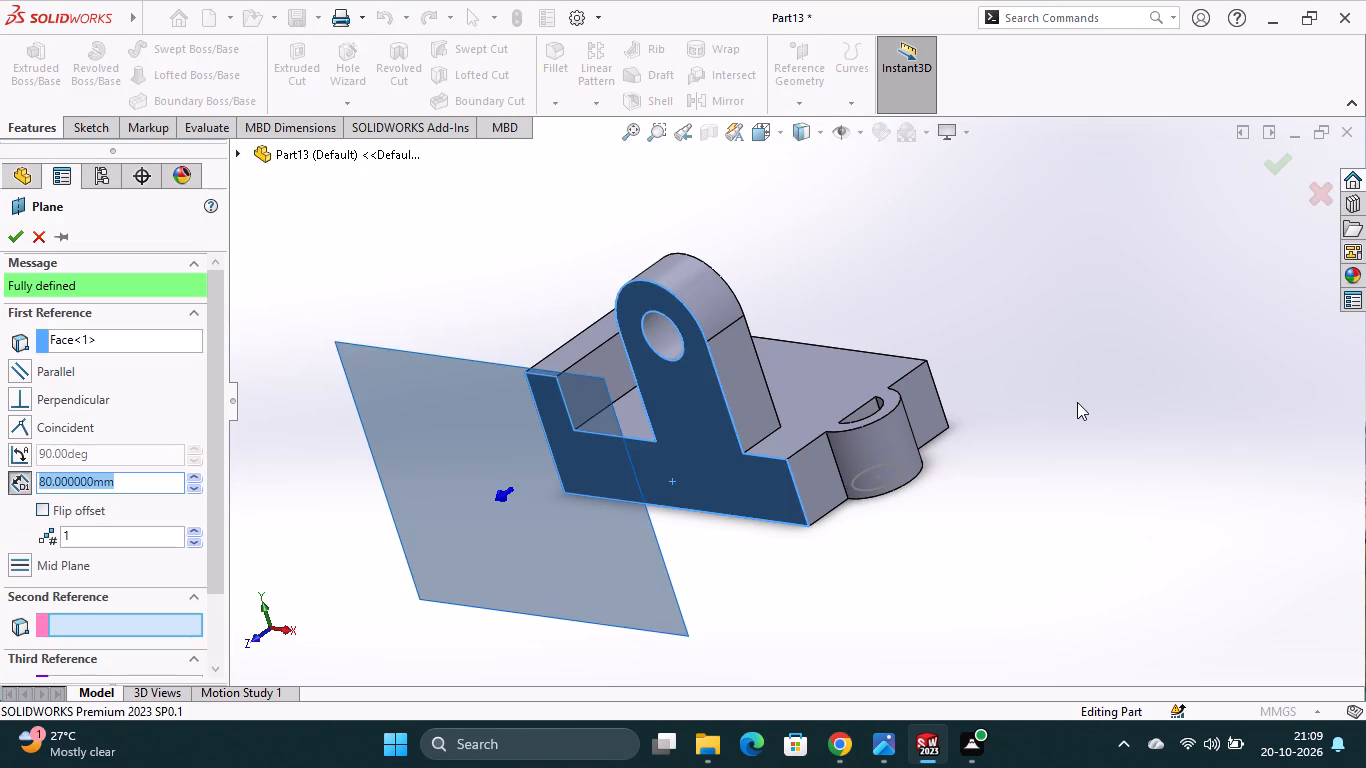
{"action": "scroll", "coordinate": [1077, 402], "scroll_direction": "up", "scroll_amount": 1}
{"action": "middle_click_drag", "start_coordinate": [1077, 402], "coordinate": [1020, 468]}
{"action": "scroll", "coordinate": [1019, 468], "scroll_direction": "up", "scroll_amount": 1}
{"action": "left_click", "coordinate": [857, 383]}
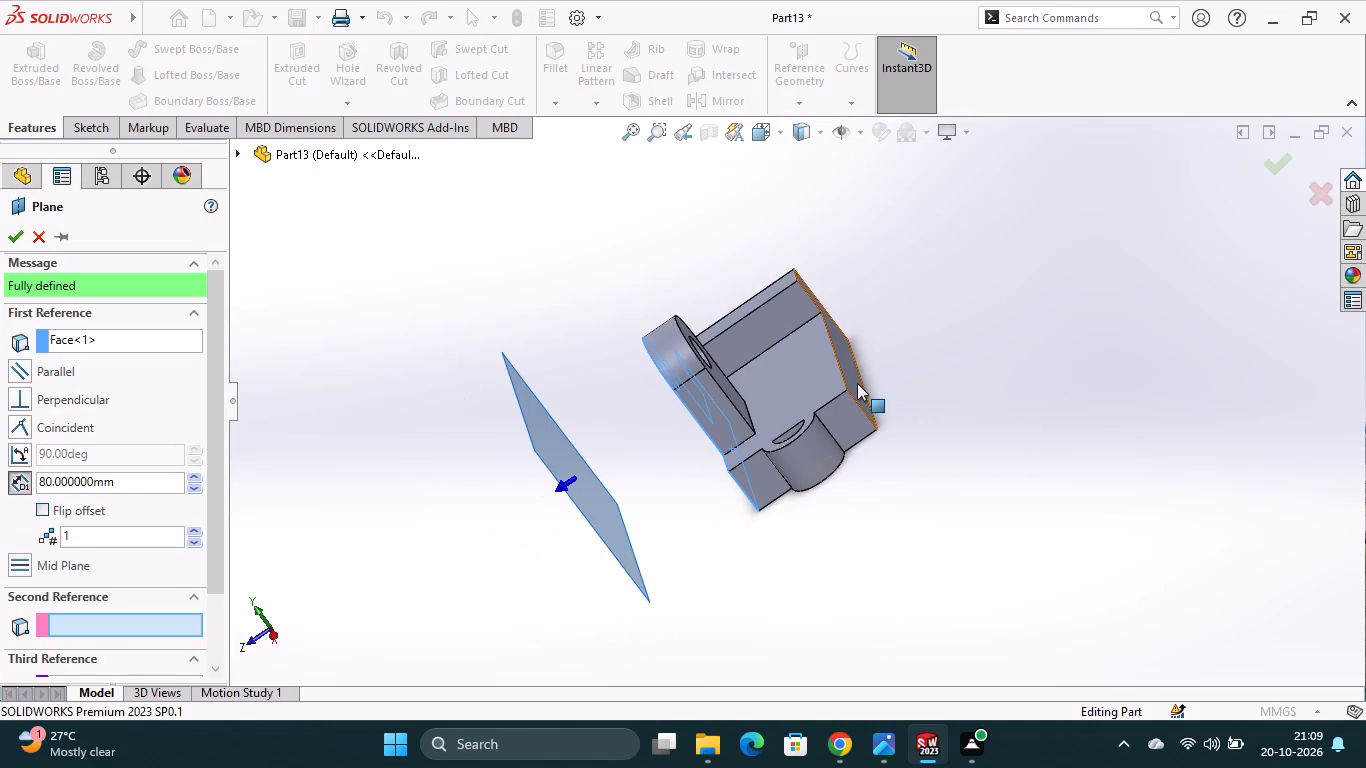
{"action": "middle_click_drag", "start_coordinate": [911, 464], "coordinate": [950, 406]}
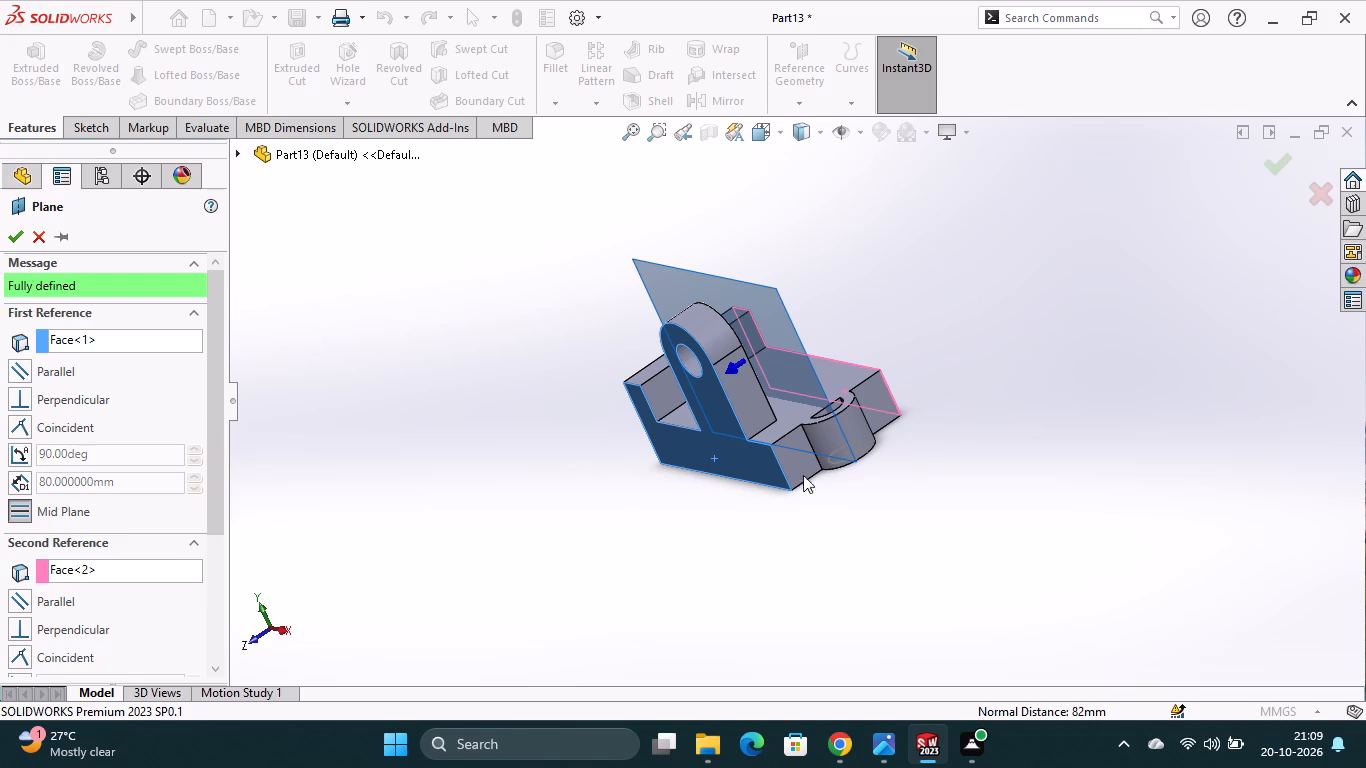
{"action": "left_click", "coordinate": [17, 245]}
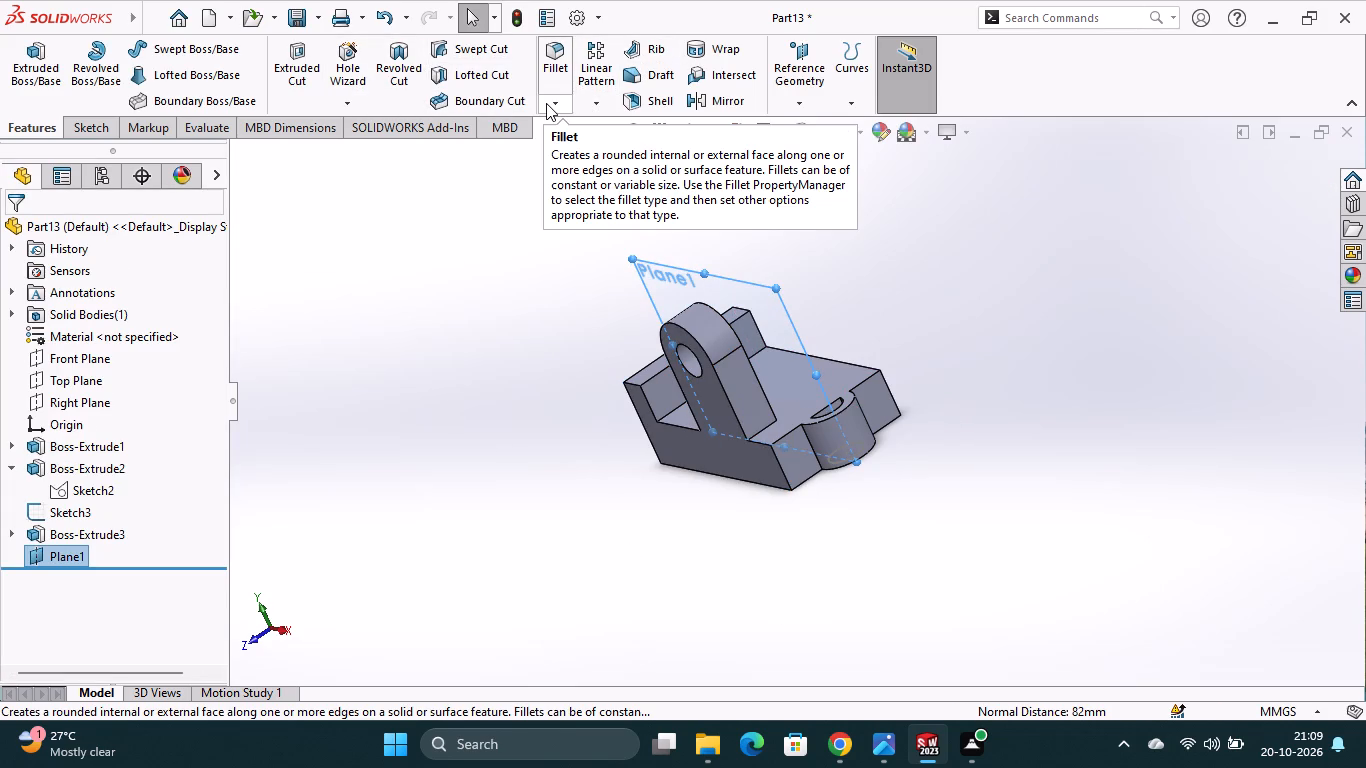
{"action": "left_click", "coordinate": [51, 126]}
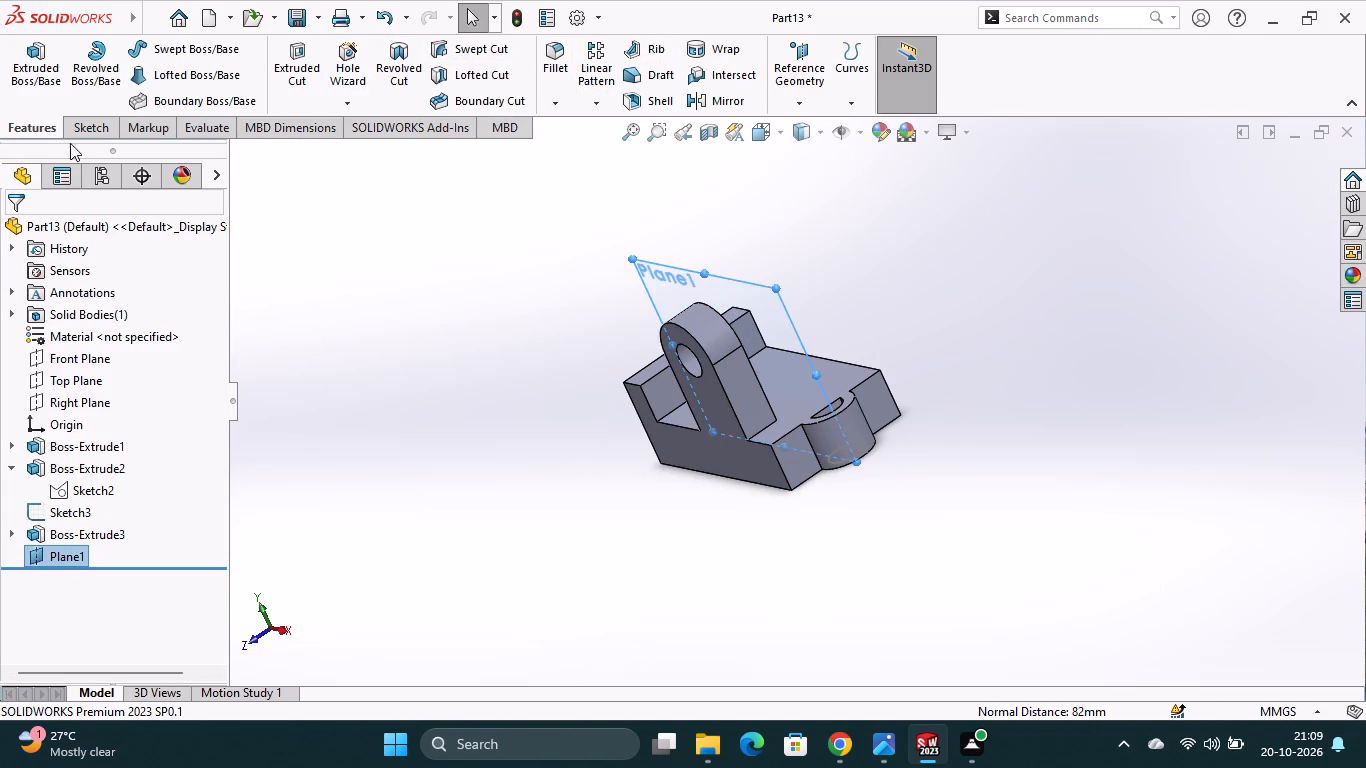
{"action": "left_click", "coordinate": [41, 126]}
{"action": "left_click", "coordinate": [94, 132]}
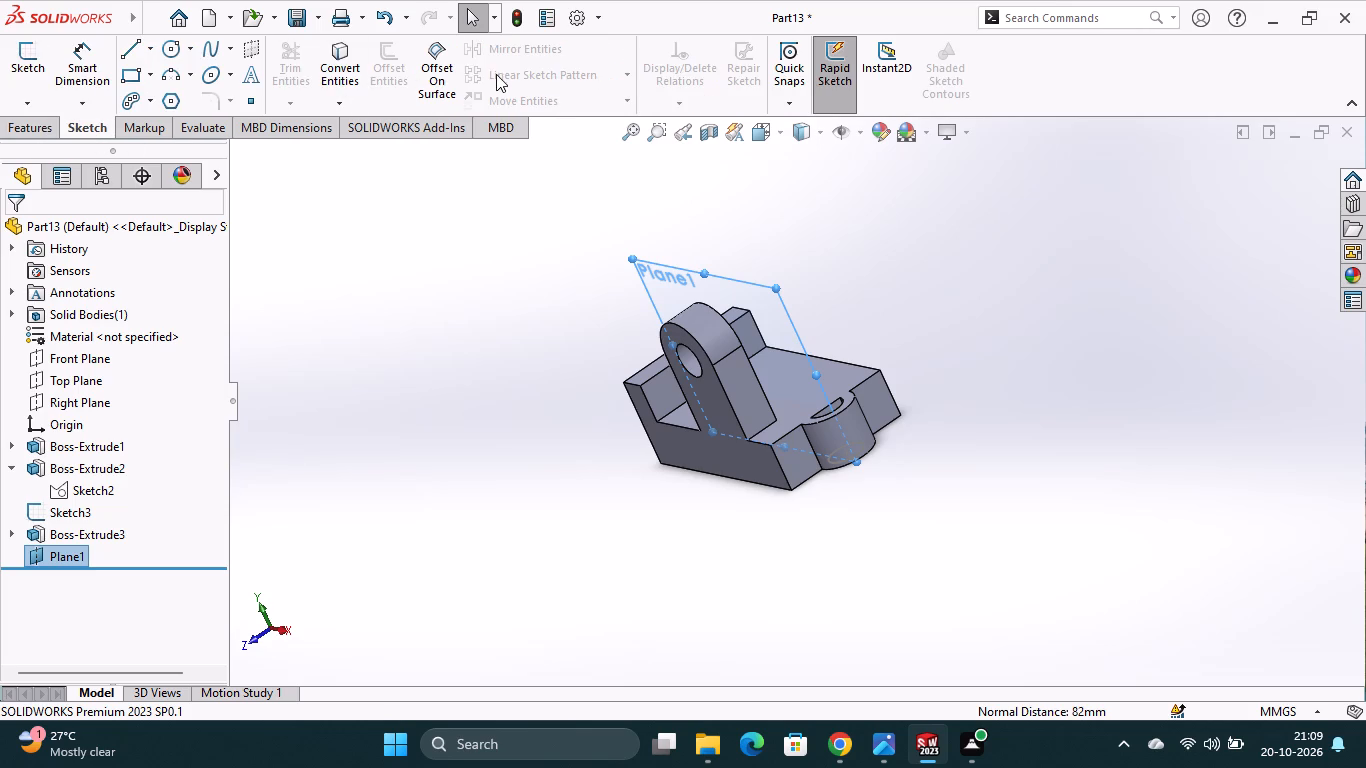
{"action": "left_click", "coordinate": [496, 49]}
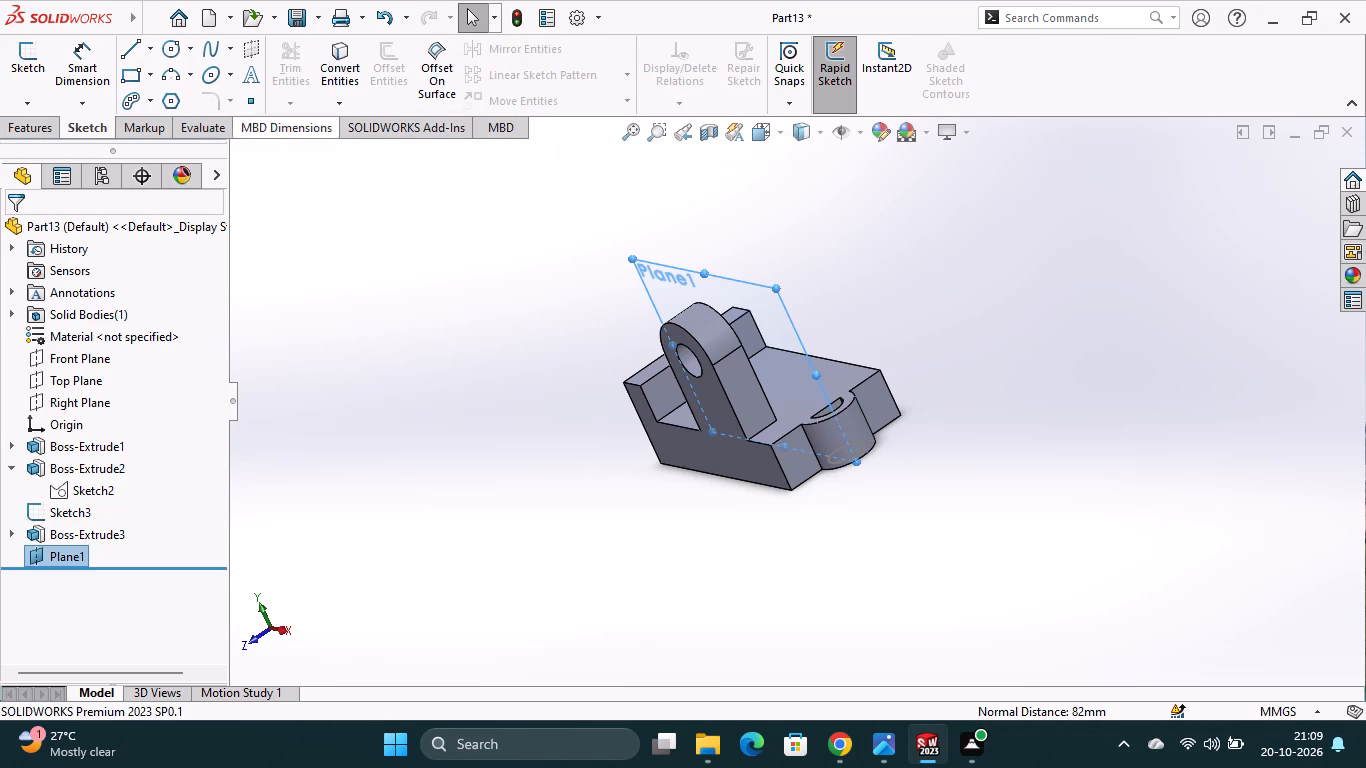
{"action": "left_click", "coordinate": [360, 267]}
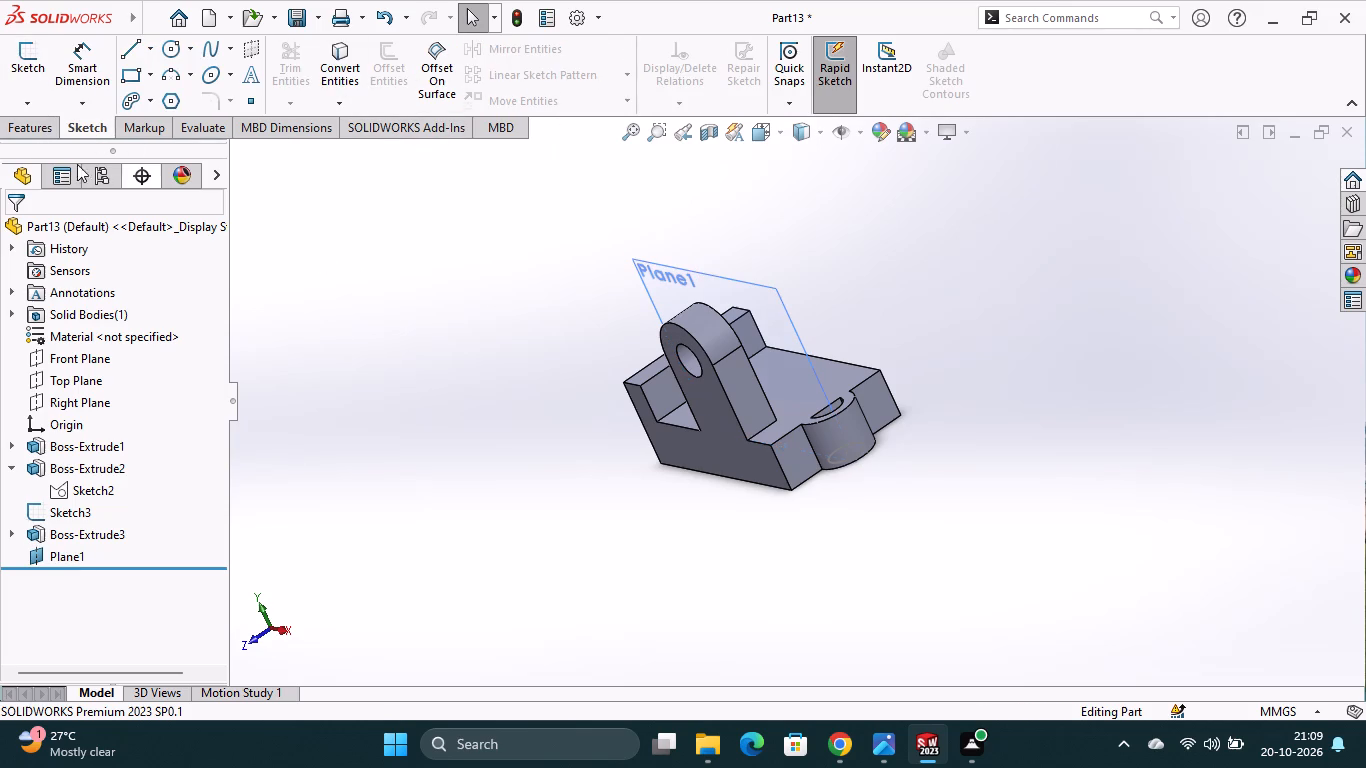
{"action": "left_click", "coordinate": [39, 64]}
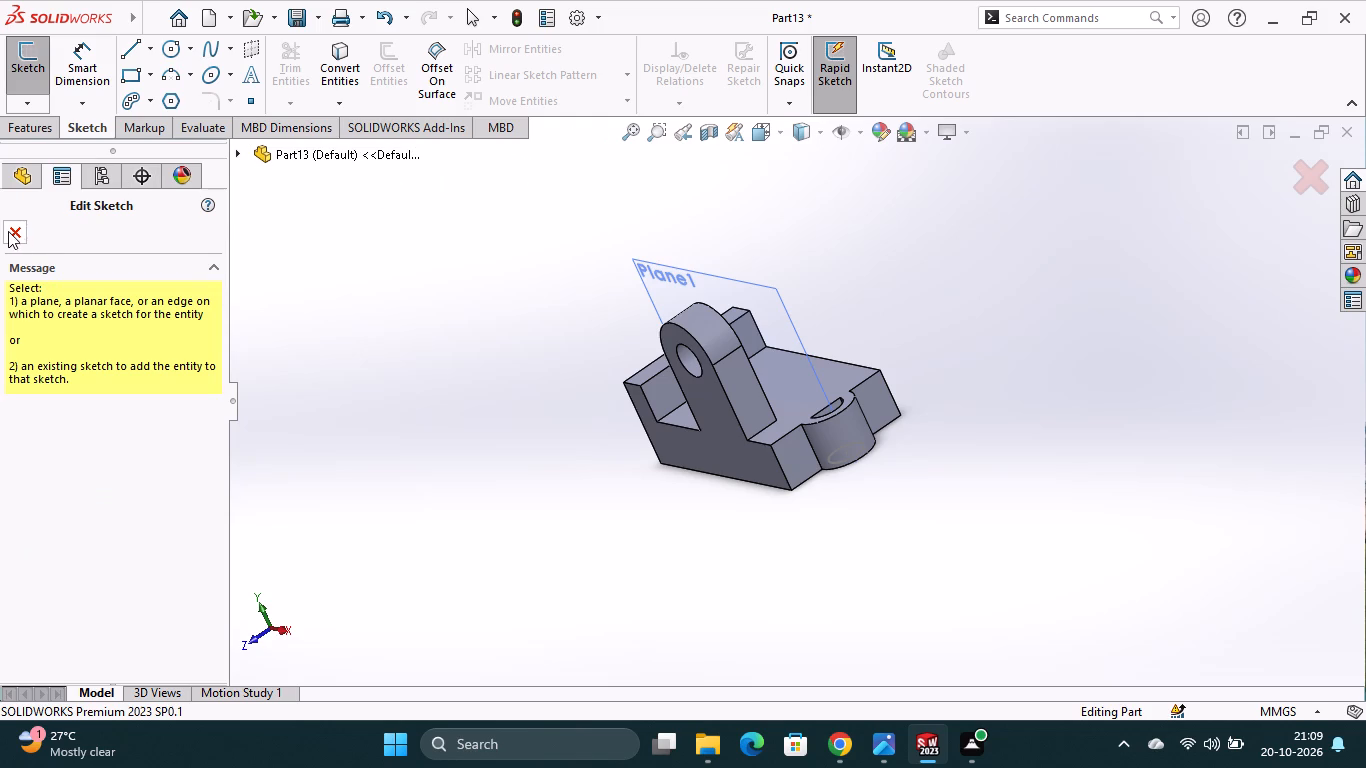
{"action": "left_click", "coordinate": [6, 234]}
Start a new sketch on the mid plane, Plane1.
{"action": "right_click", "coordinate": [720, 279]}
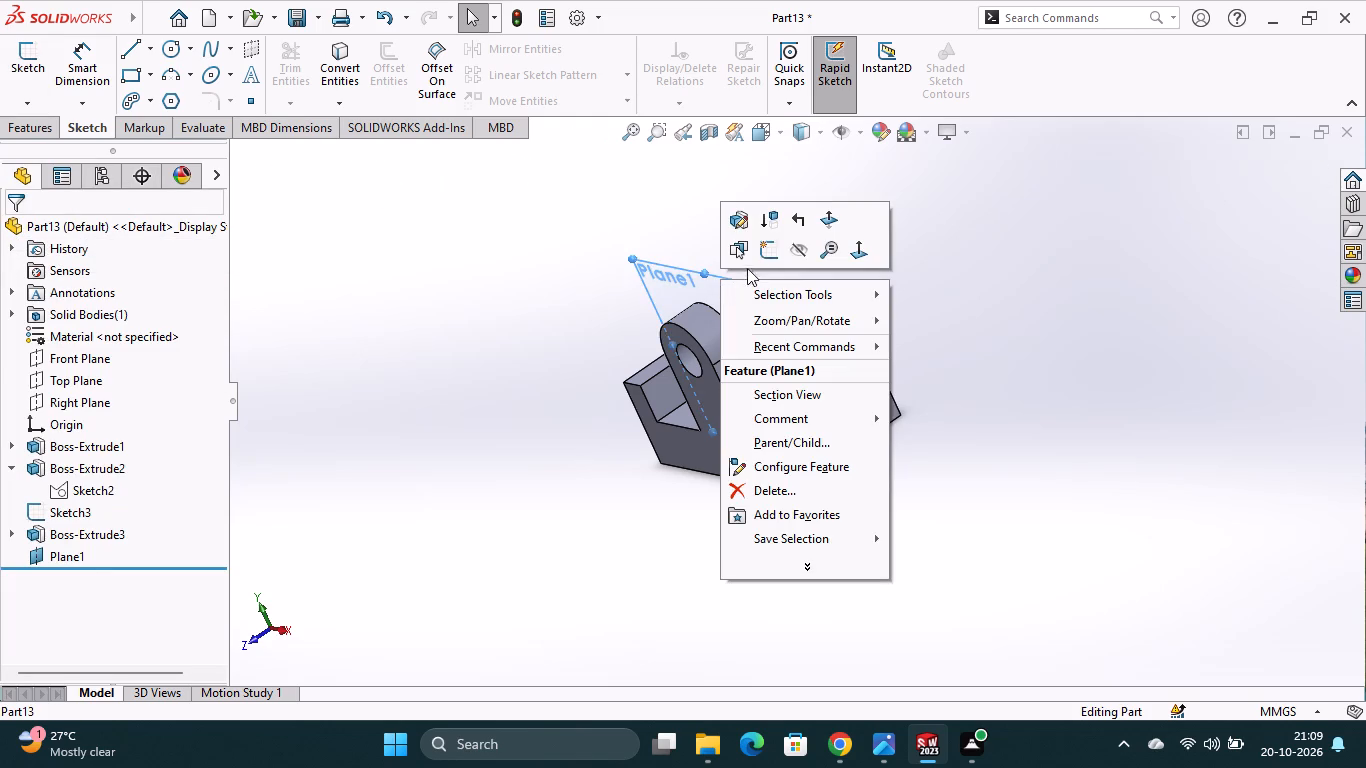
{"action": "left_click", "coordinate": [756, 257]}
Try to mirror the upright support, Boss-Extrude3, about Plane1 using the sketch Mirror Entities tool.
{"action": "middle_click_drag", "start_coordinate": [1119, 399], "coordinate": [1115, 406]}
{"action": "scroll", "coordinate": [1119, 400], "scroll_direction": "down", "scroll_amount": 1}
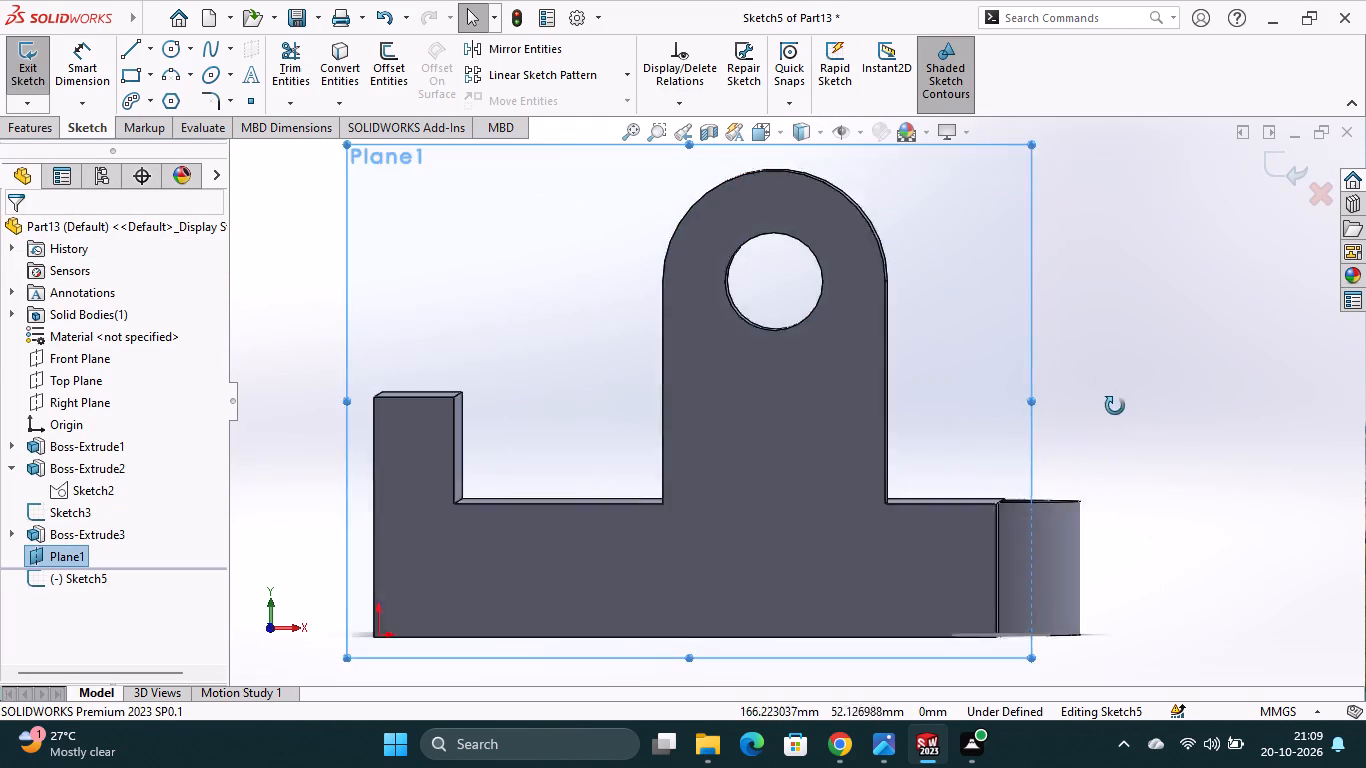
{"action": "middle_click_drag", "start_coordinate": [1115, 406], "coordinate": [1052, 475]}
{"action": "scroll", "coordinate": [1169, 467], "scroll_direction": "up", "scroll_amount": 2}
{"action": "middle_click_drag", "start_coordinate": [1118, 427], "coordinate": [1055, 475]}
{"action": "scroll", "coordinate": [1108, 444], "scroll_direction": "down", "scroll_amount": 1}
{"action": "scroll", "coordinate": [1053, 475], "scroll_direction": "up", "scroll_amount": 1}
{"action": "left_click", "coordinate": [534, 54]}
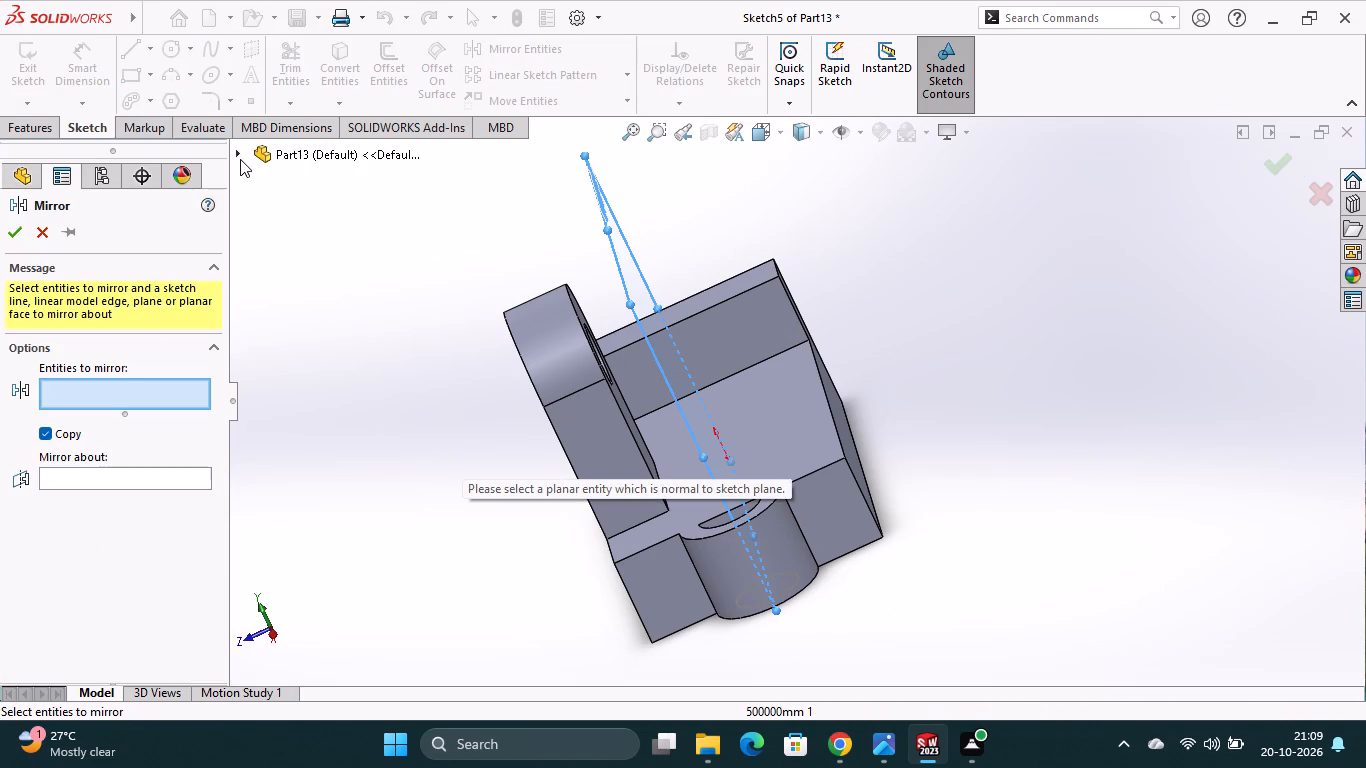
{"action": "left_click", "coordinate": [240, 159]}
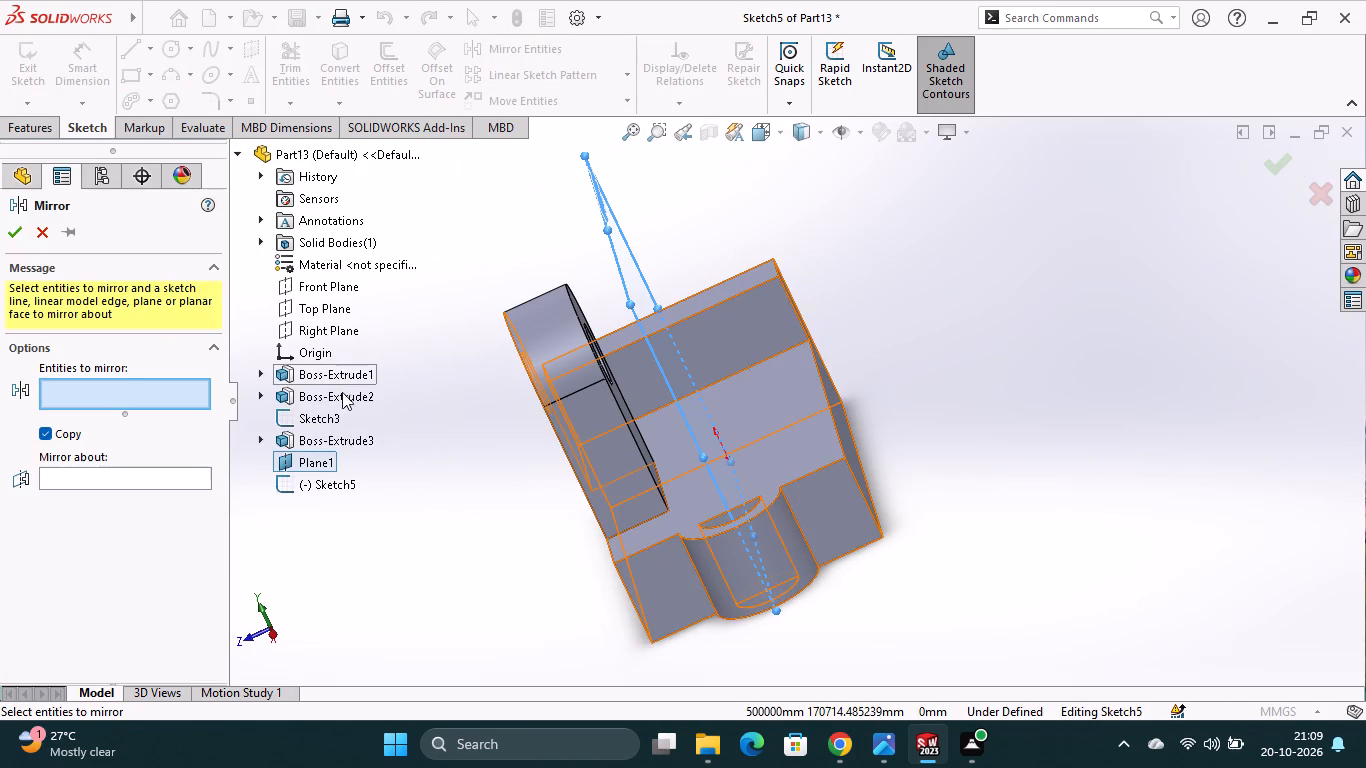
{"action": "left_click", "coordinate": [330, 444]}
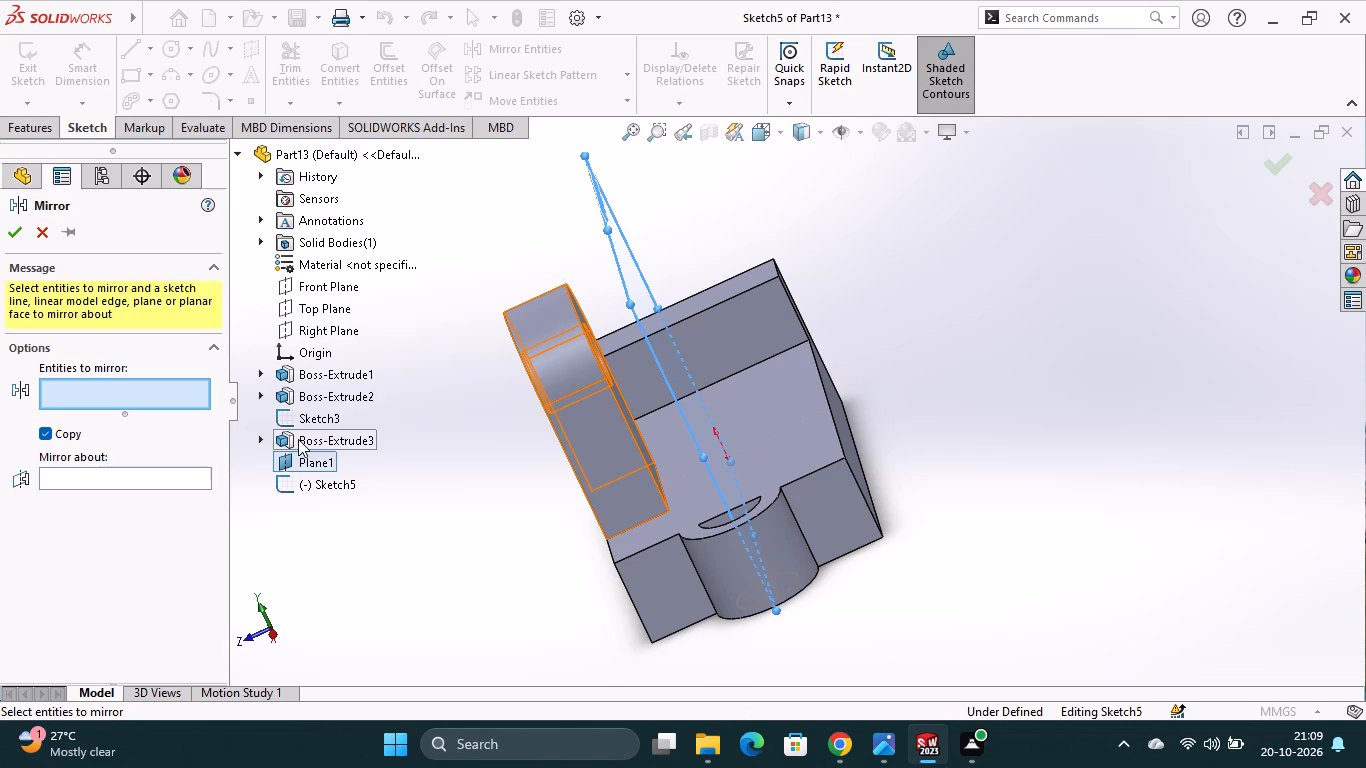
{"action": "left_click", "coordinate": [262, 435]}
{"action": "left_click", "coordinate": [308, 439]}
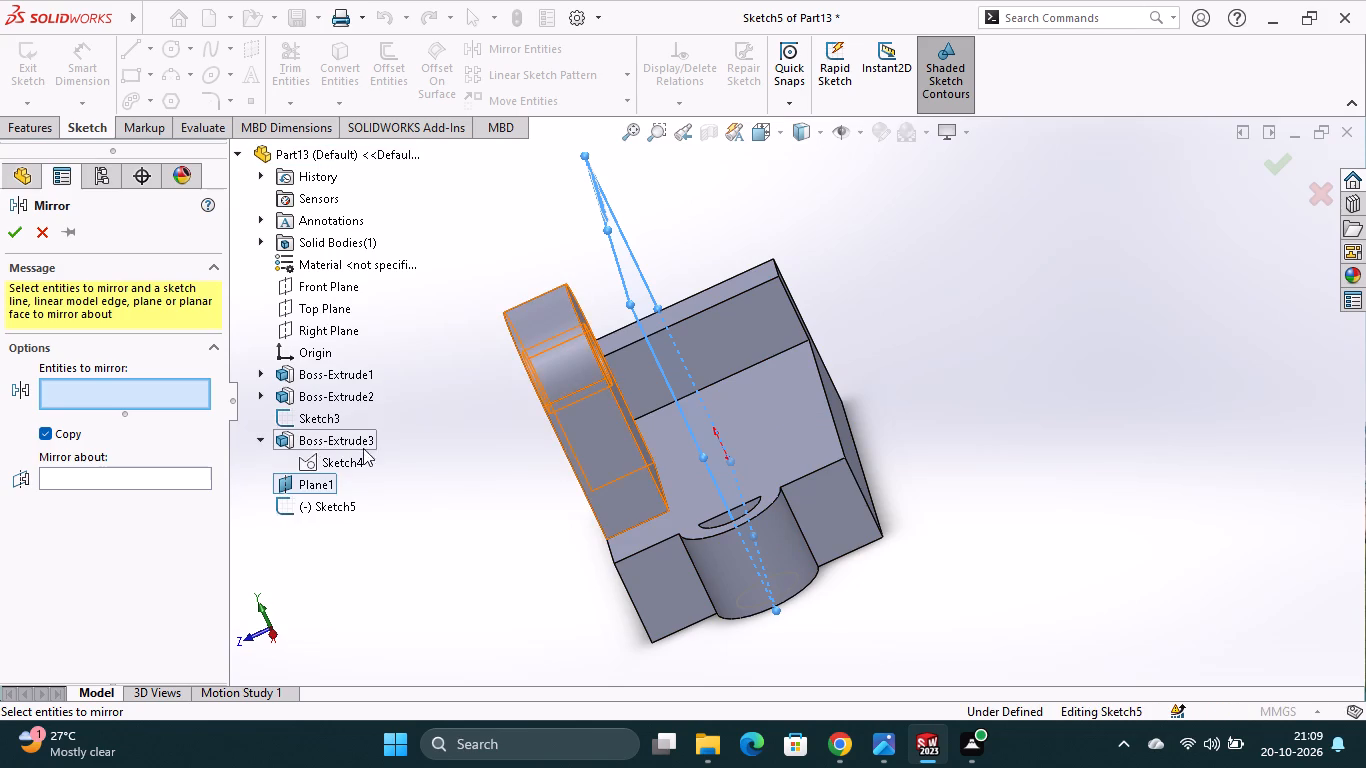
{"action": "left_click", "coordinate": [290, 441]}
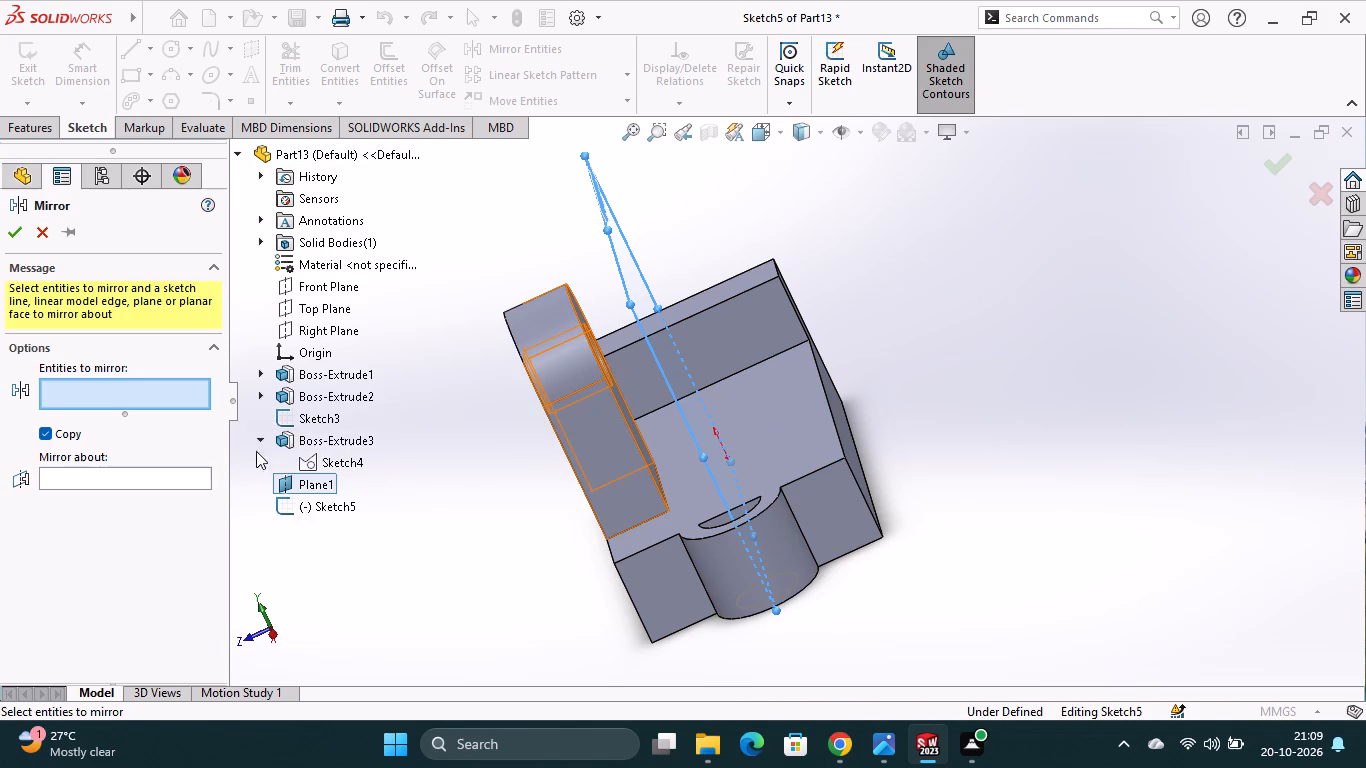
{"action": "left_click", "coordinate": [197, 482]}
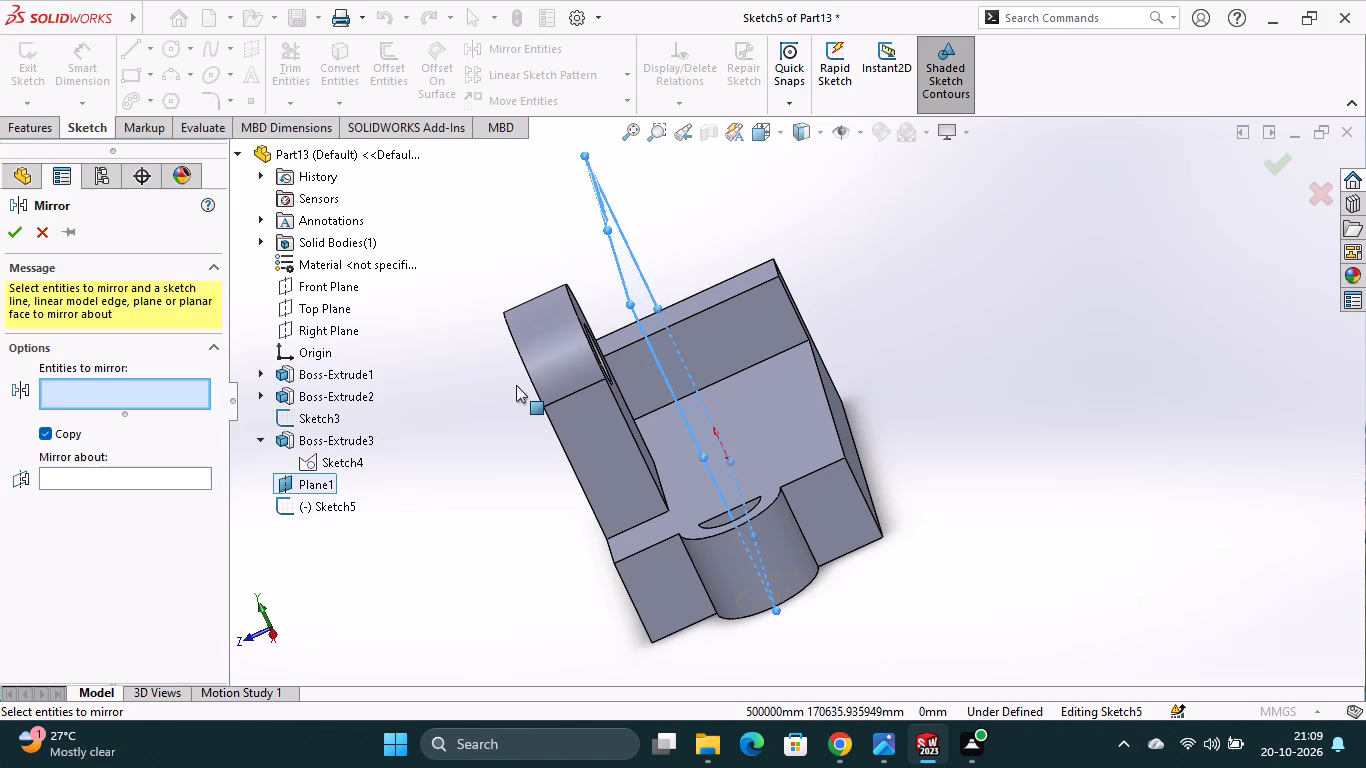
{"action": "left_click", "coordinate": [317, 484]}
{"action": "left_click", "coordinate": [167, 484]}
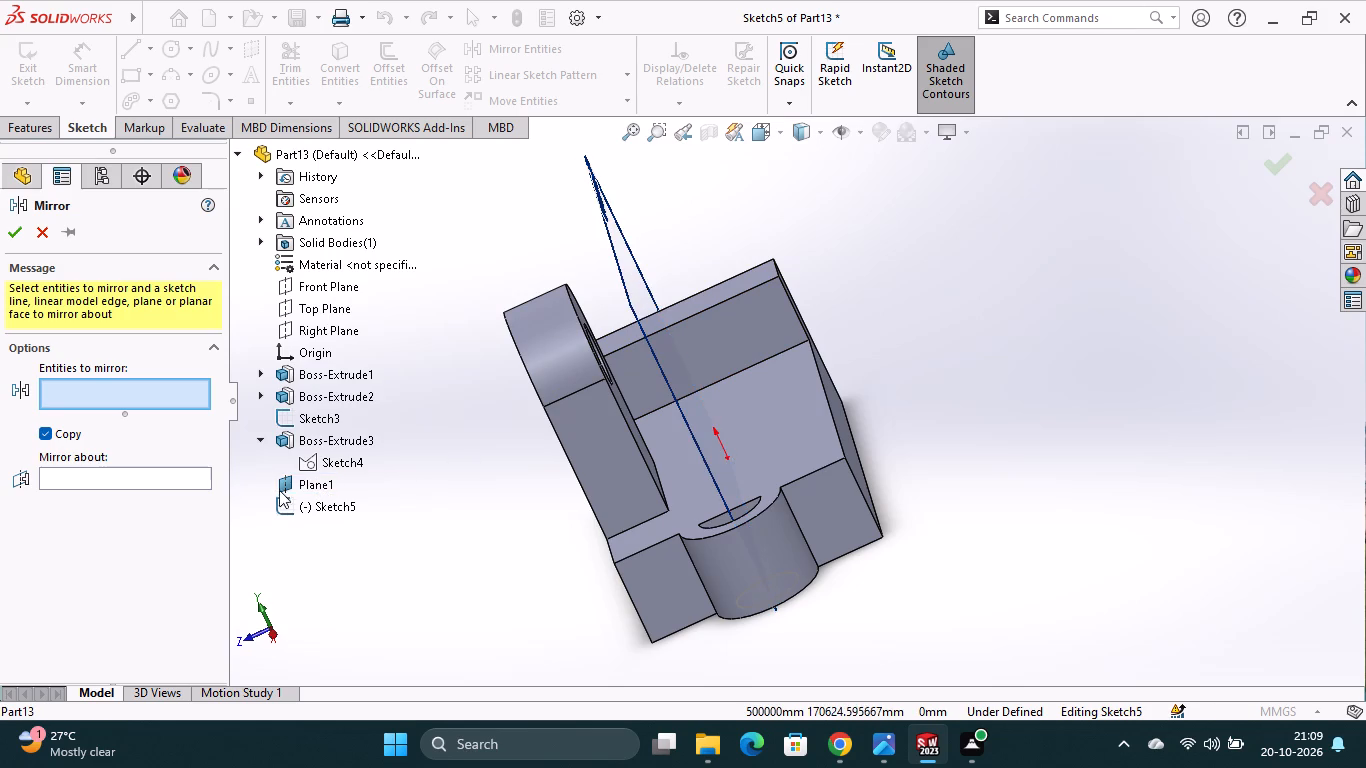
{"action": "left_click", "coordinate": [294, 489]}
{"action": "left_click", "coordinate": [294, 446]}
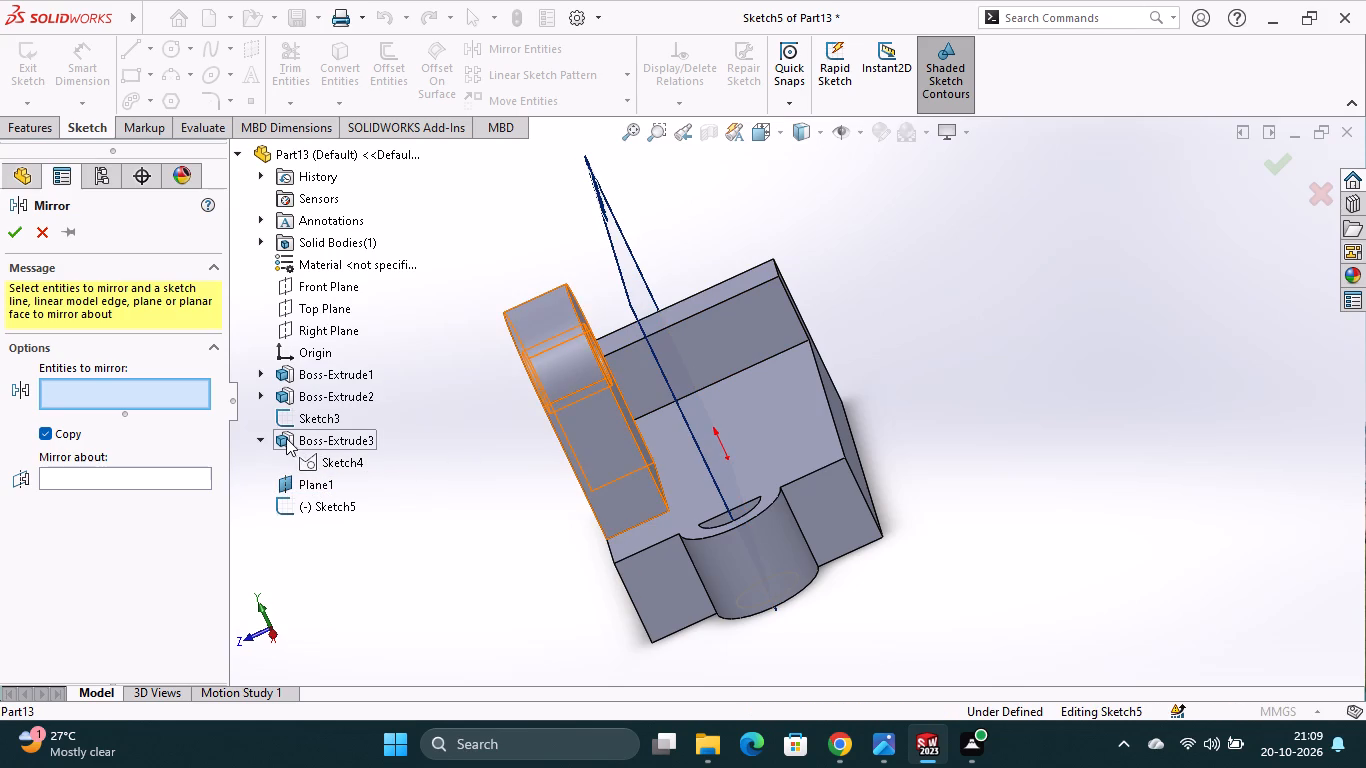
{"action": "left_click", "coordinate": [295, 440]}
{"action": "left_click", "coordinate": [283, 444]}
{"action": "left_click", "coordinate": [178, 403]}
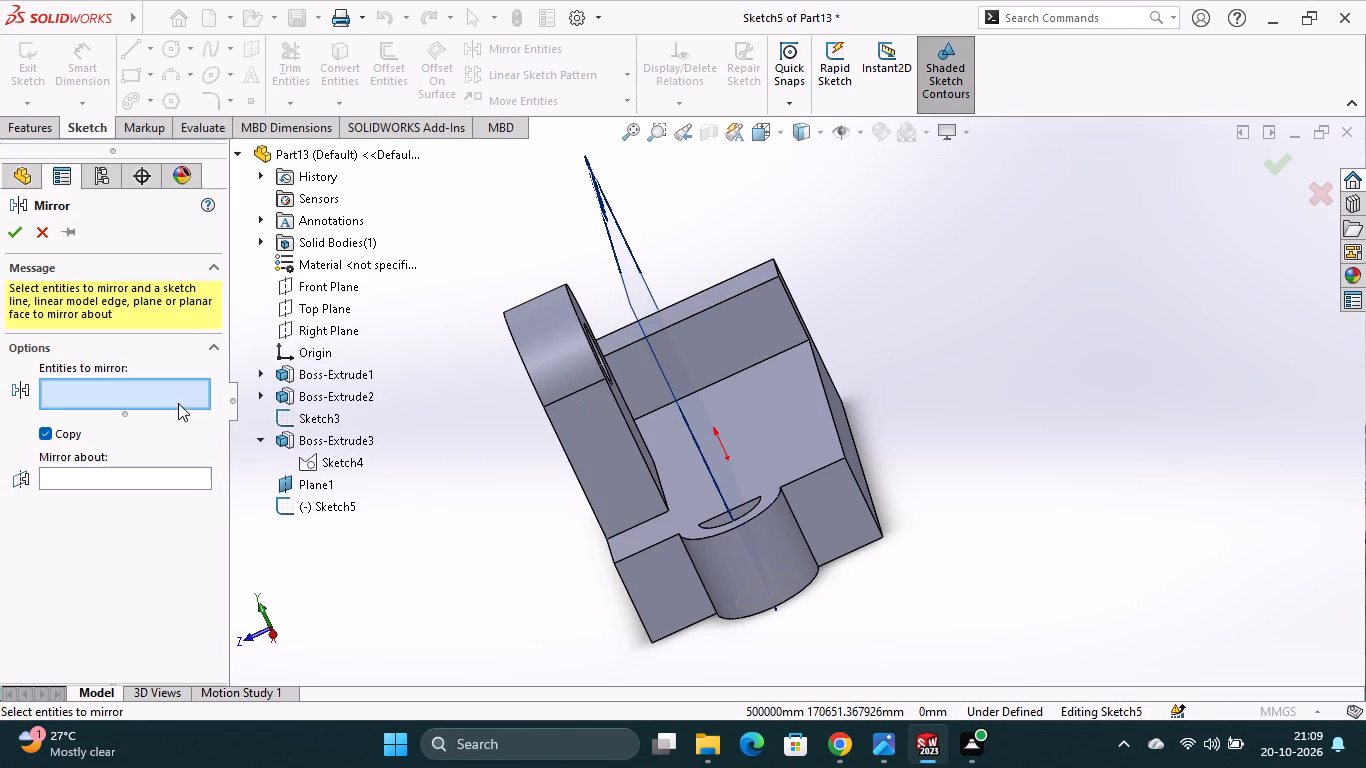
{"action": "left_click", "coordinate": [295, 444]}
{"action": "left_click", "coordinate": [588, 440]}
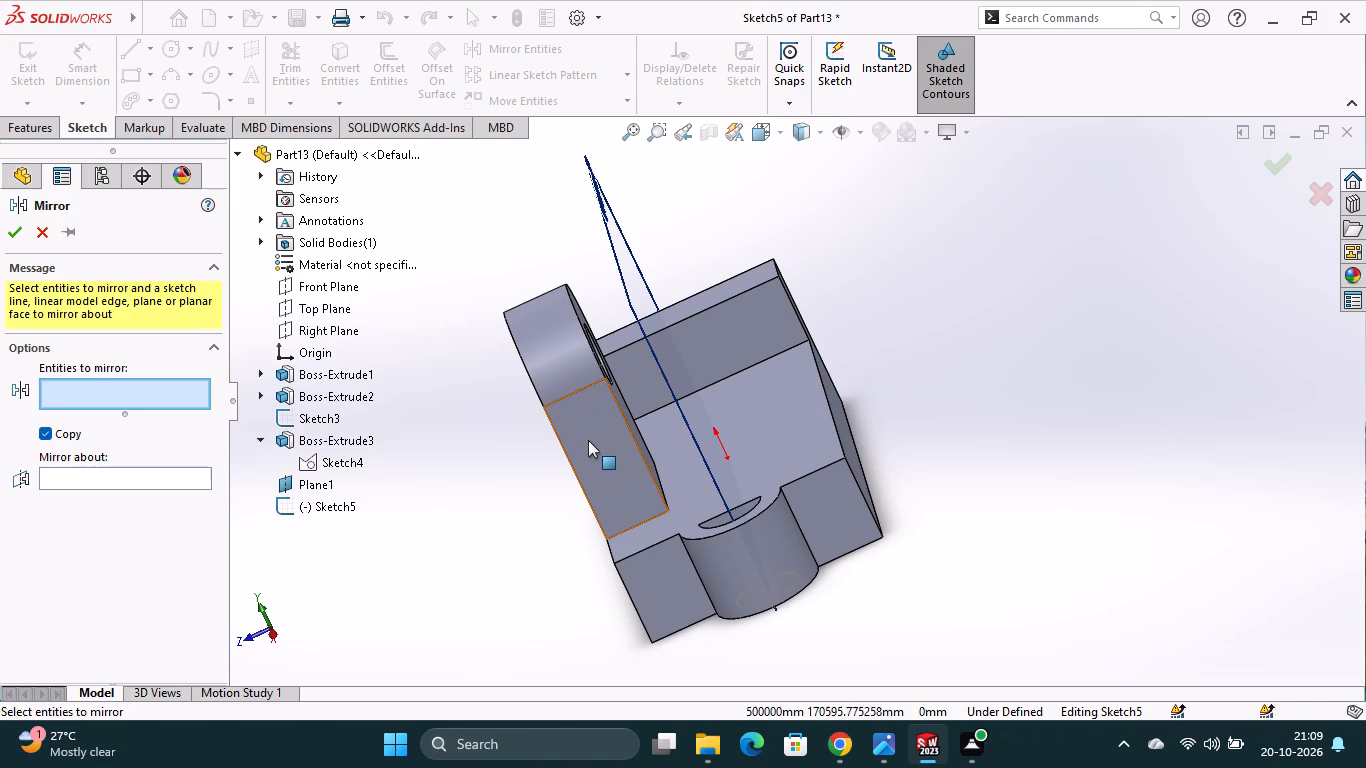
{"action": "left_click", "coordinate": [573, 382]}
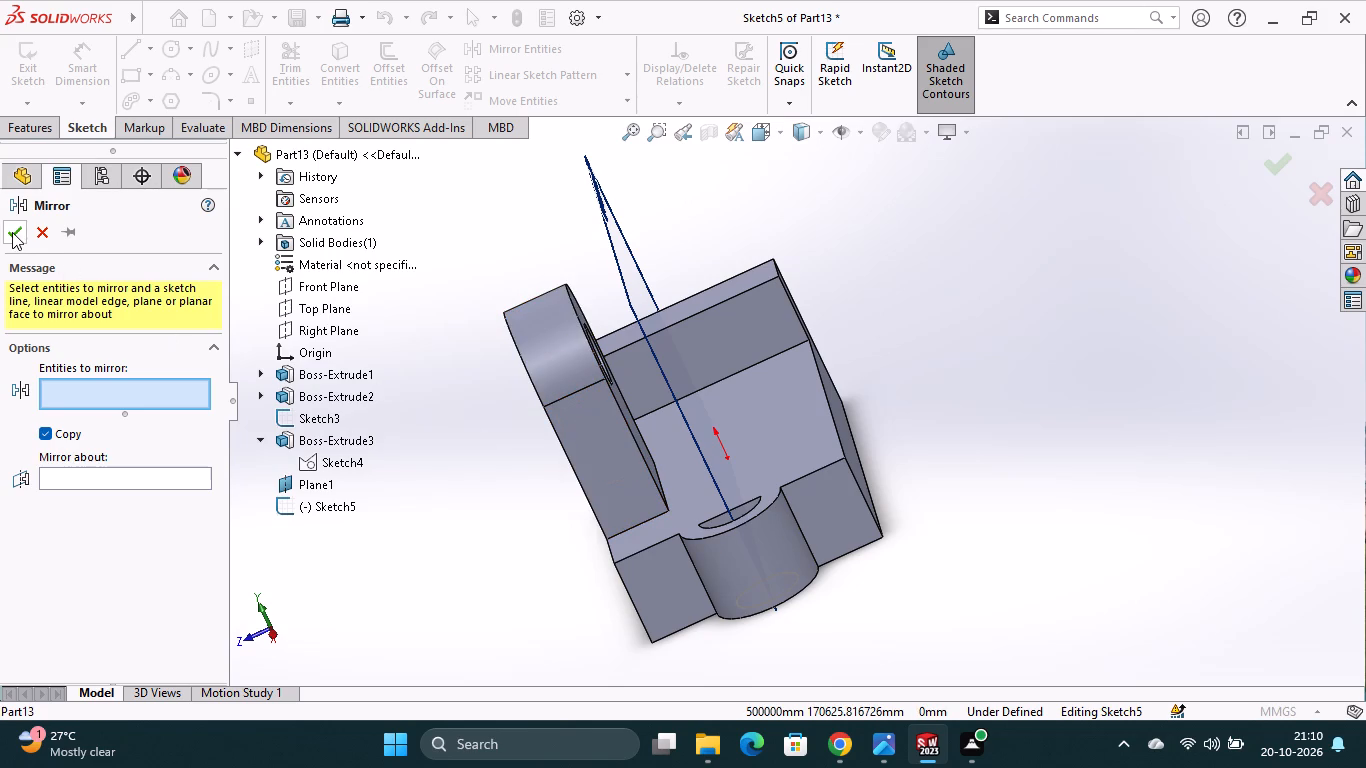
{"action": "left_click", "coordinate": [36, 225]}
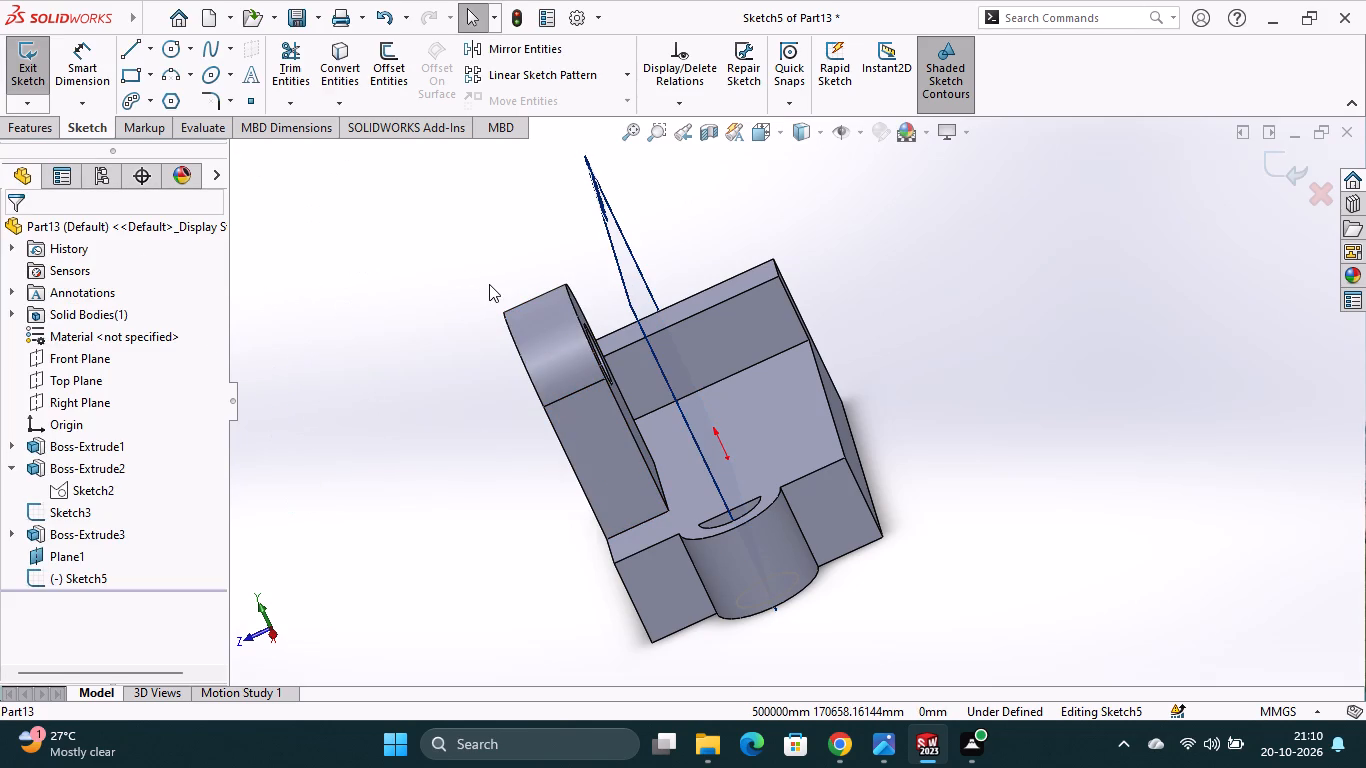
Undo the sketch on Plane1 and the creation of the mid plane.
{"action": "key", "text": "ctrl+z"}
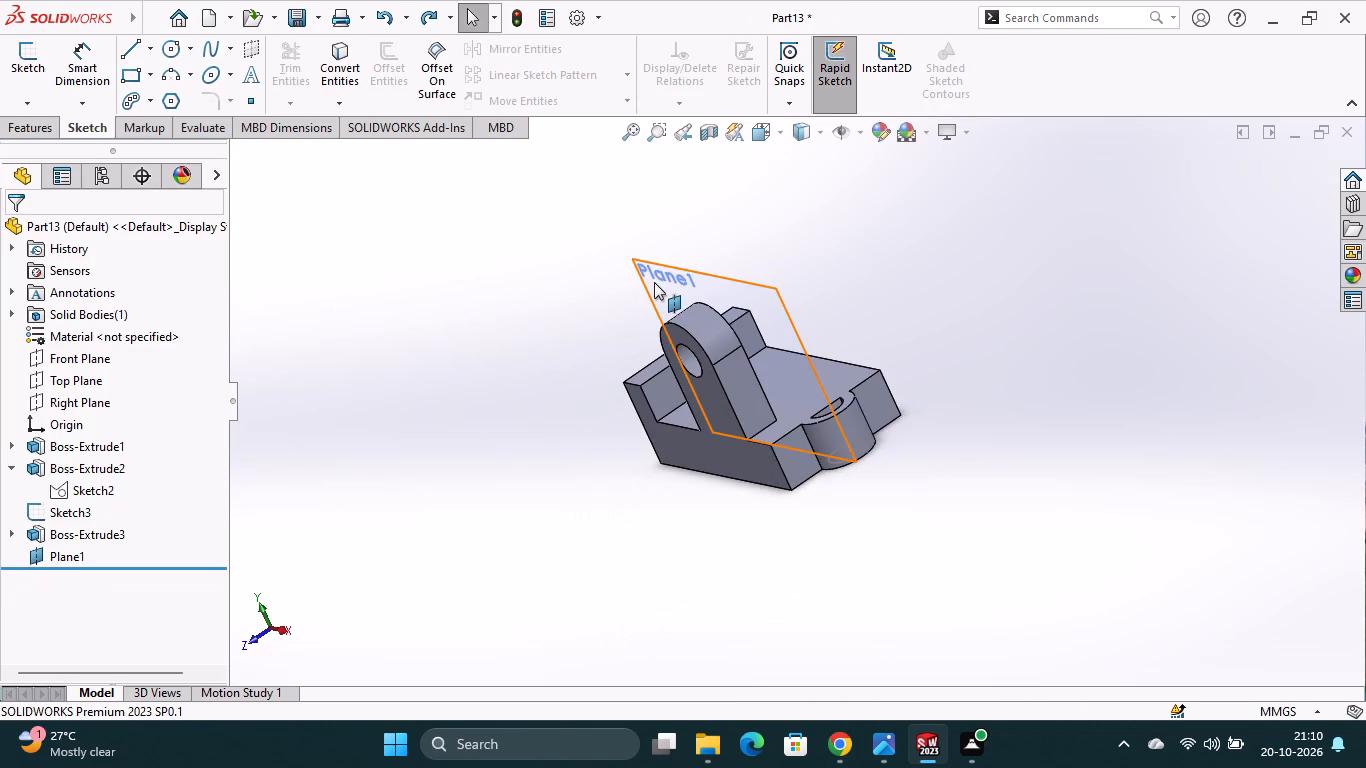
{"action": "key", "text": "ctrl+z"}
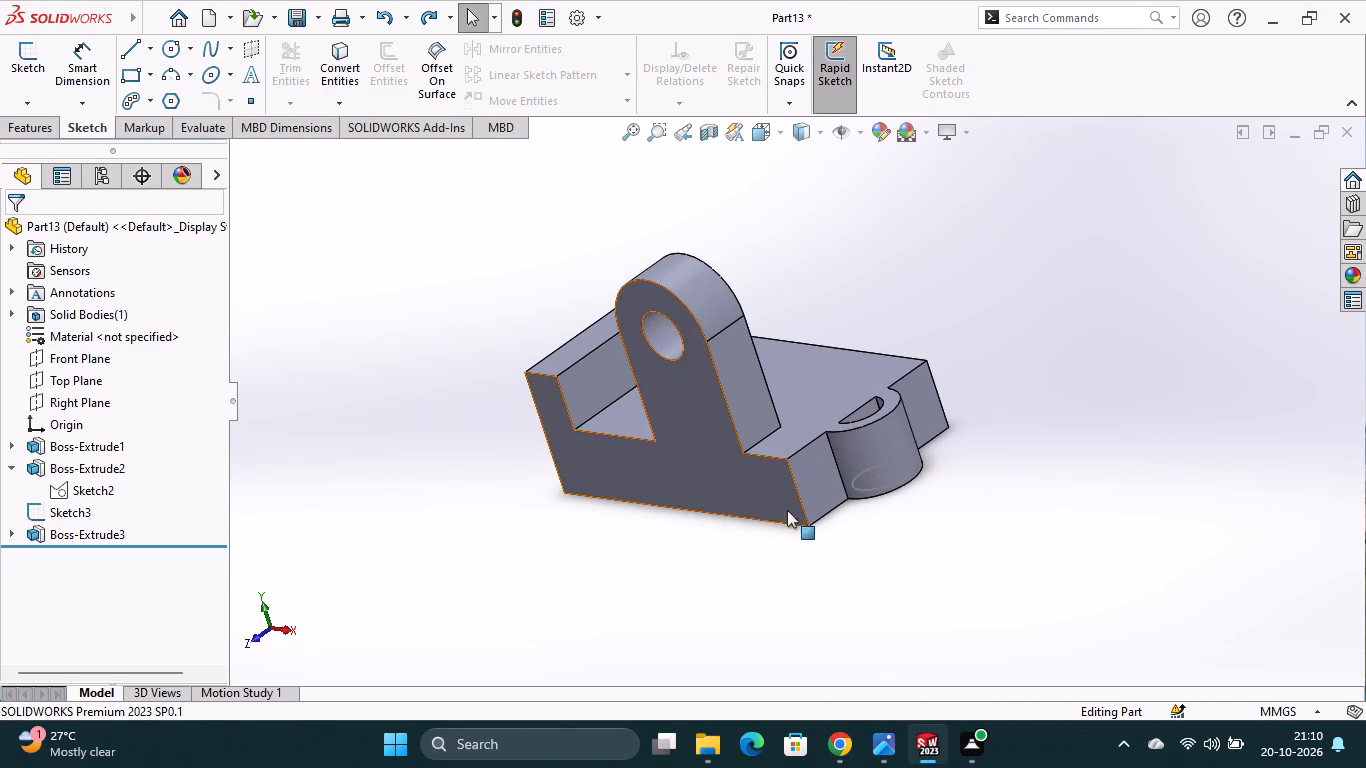
On the side face flush with the upright, sketch a closed rectangle 122 mm long and about 19 mm high along the block's lower top edge.
{"action": "middle_click_drag", "start_coordinate": [783, 576], "coordinate": [821, 557]}
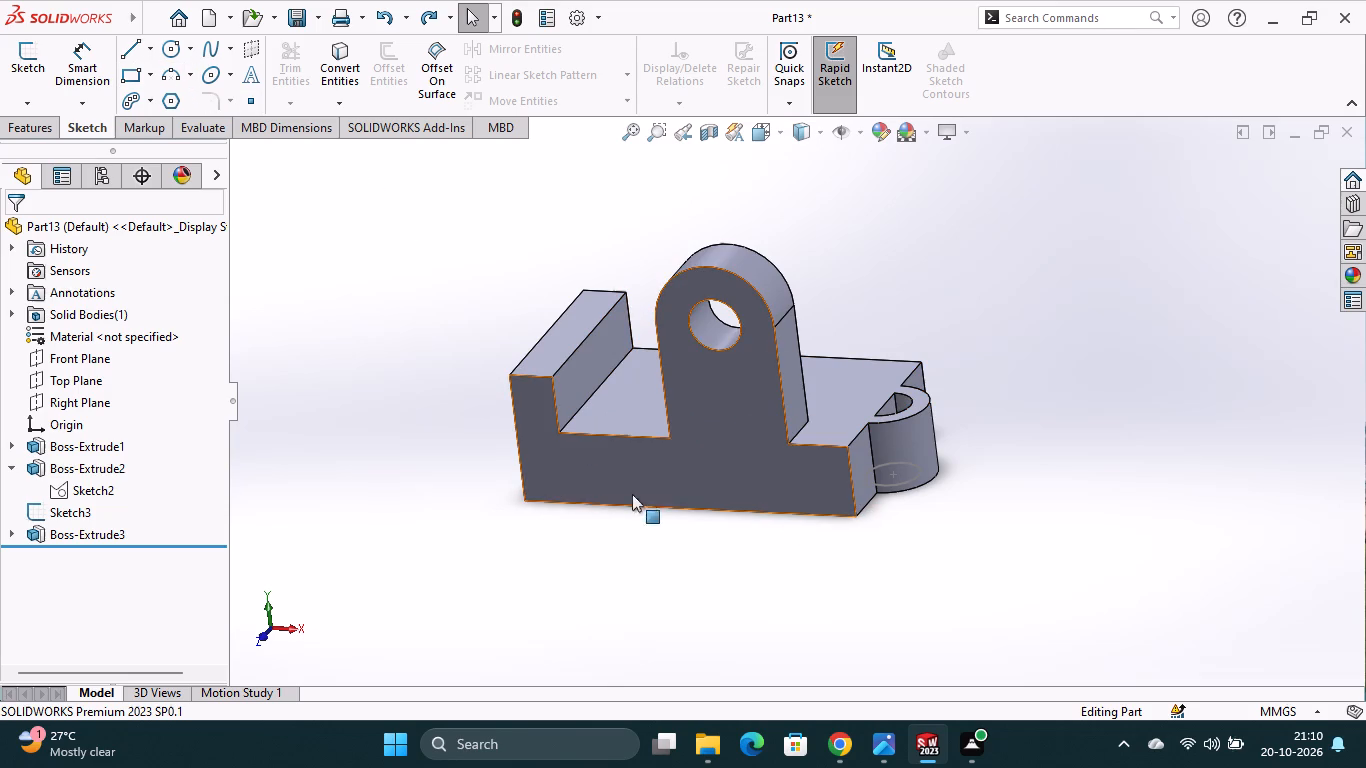
{"action": "left_click", "coordinate": [682, 472]}
{"action": "left_click", "coordinate": [764, 420]}
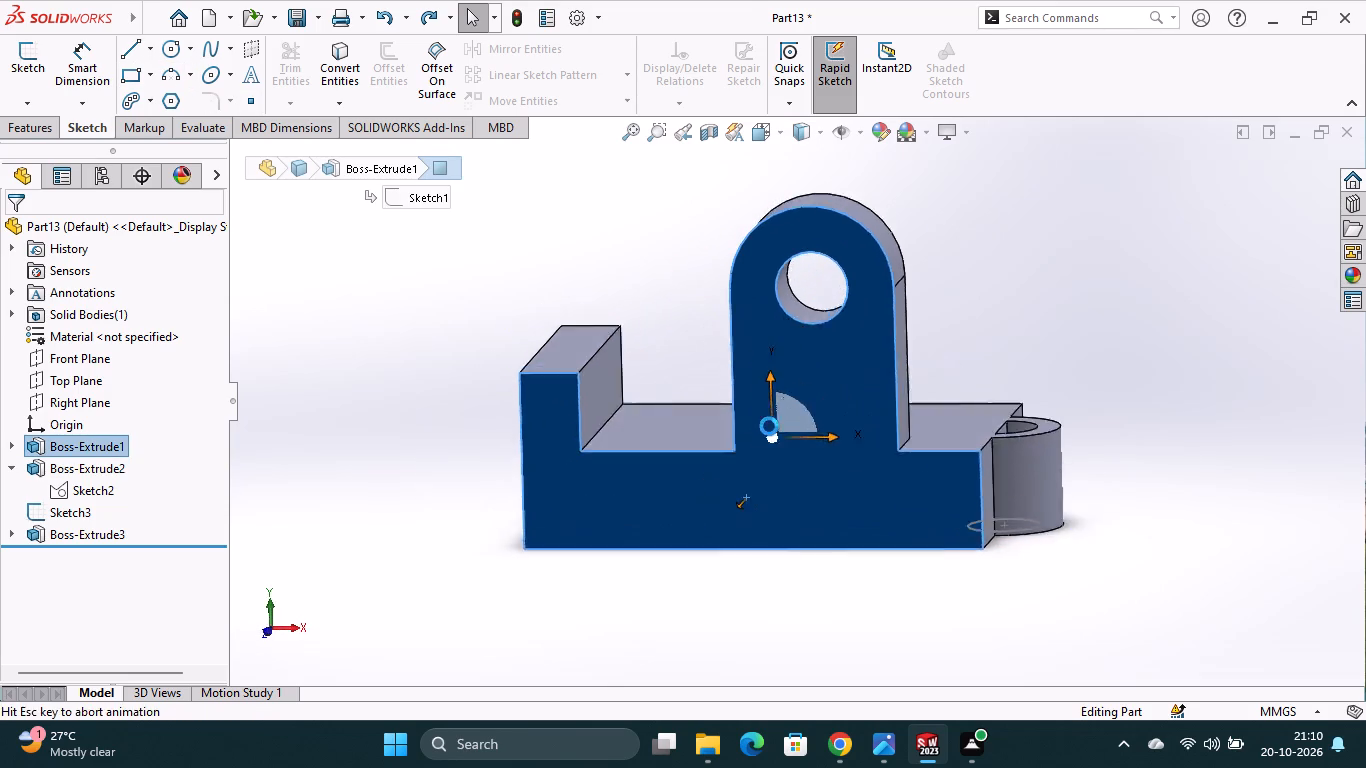
{"action": "left_click", "coordinate": [125, 50]}
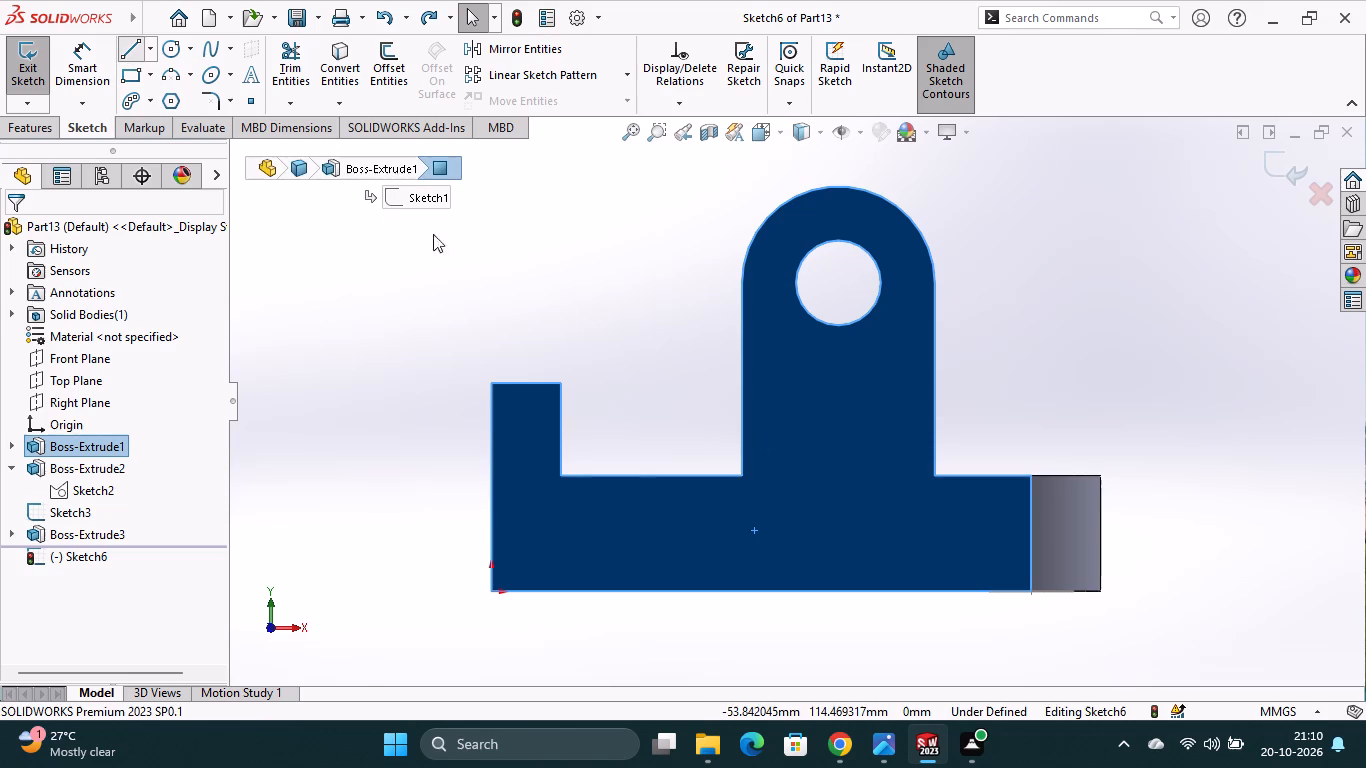
{"action": "left_click", "coordinate": [1031, 477]}
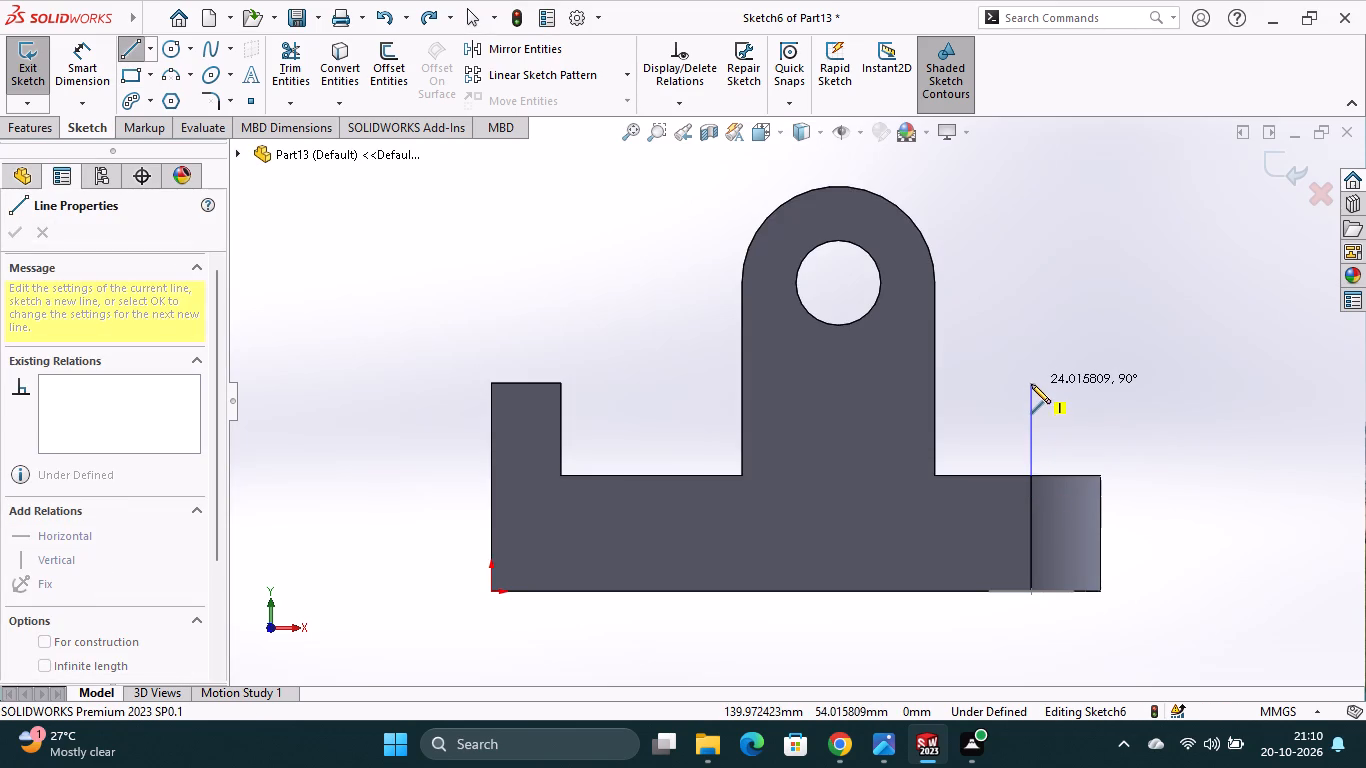
{"action": "left_click", "coordinate": [1033, 402]}
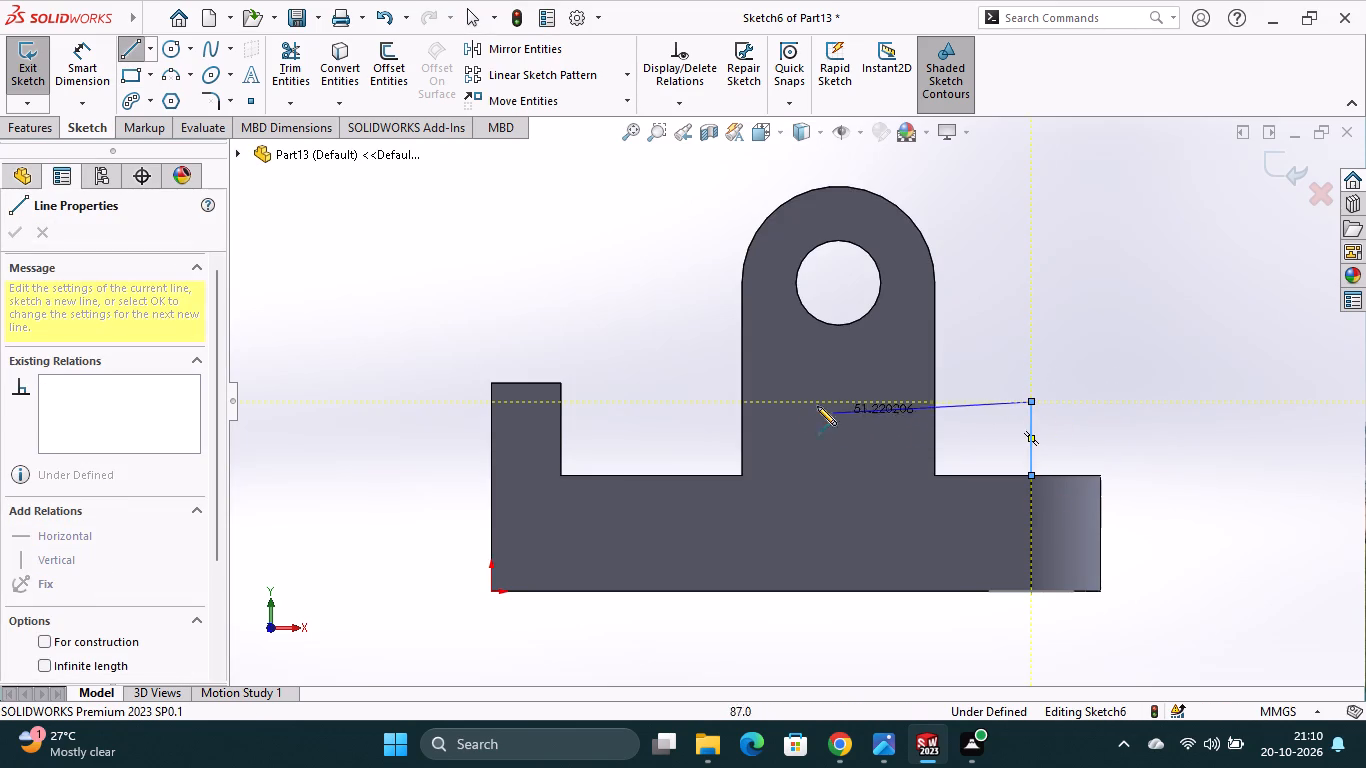
{"action": "left_click", "coordinate": [557, 402]}
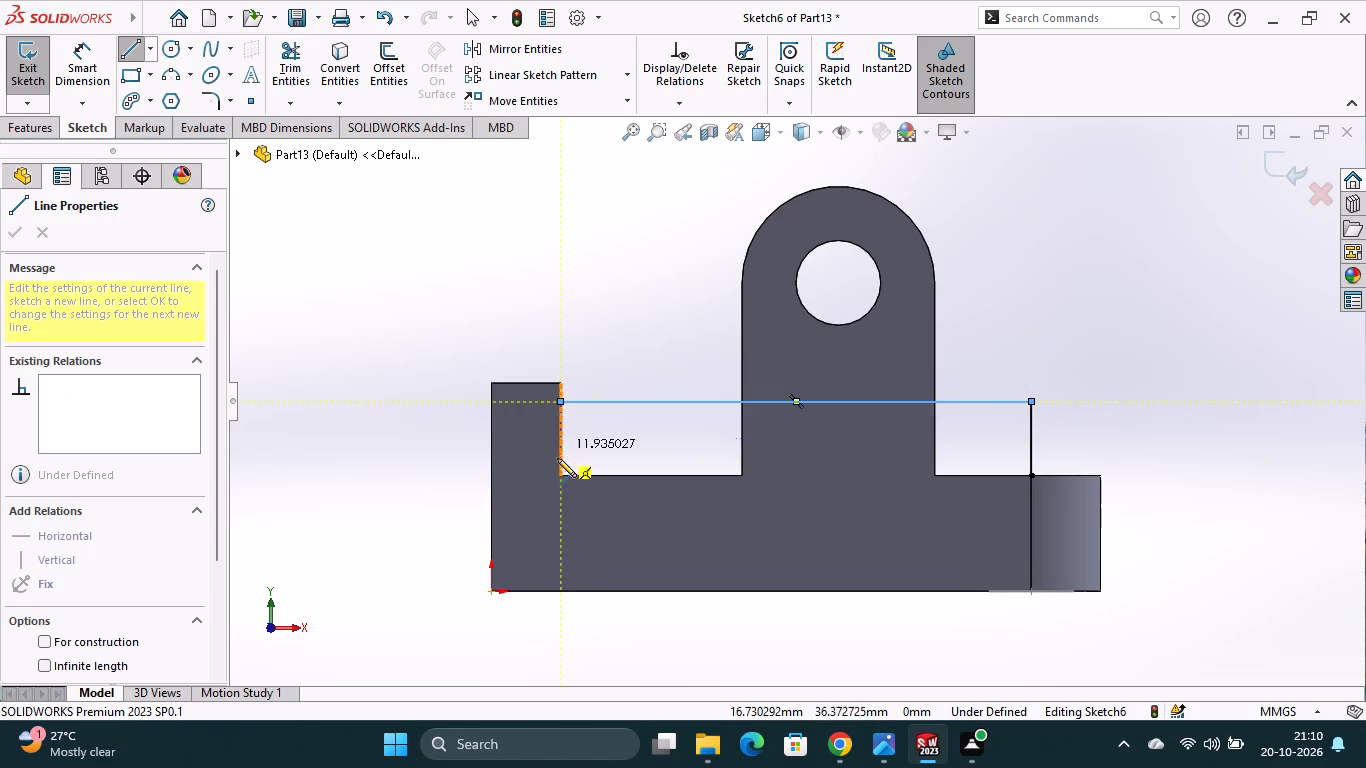
{"action": "left_click", "coordinate": [559, 476]}
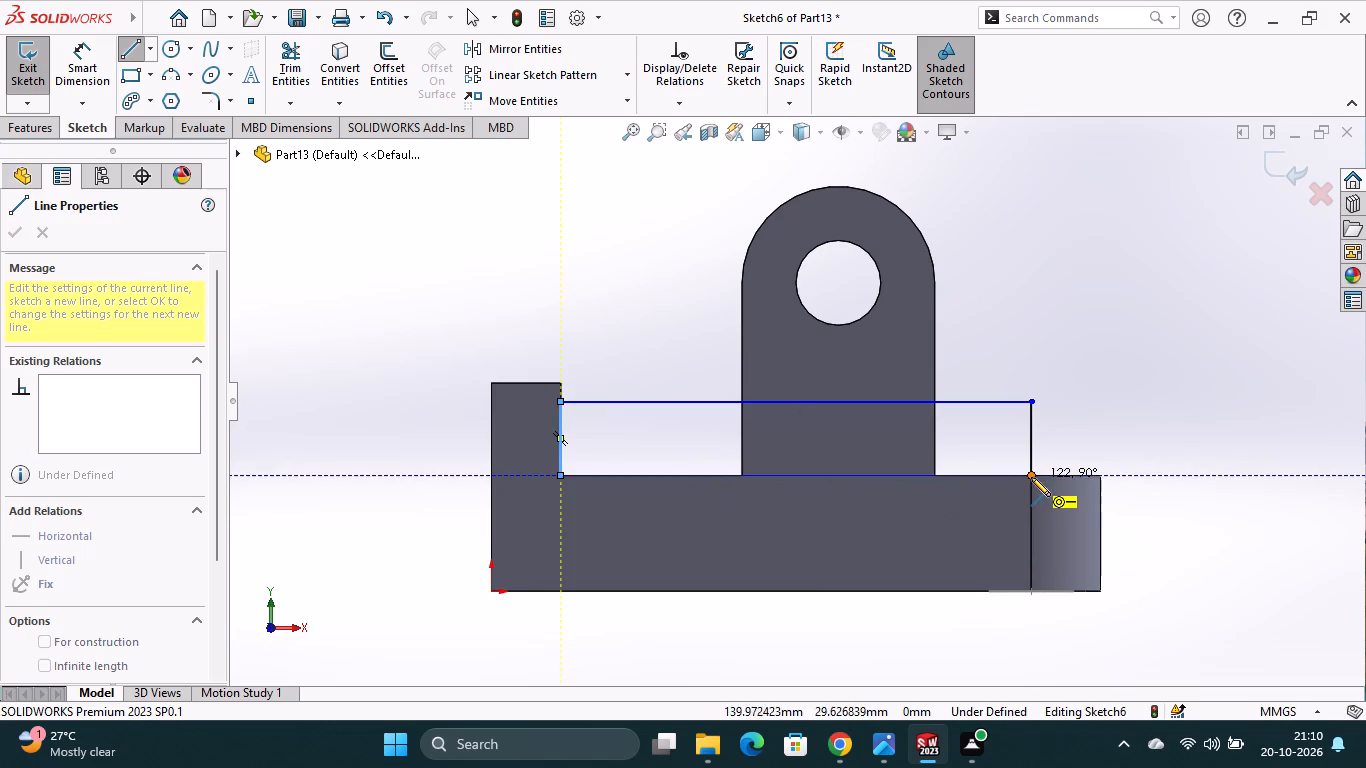
{"action": "left_click", "coordinate": [1031, 477]}
{"action": "key", "text": "Escape"}
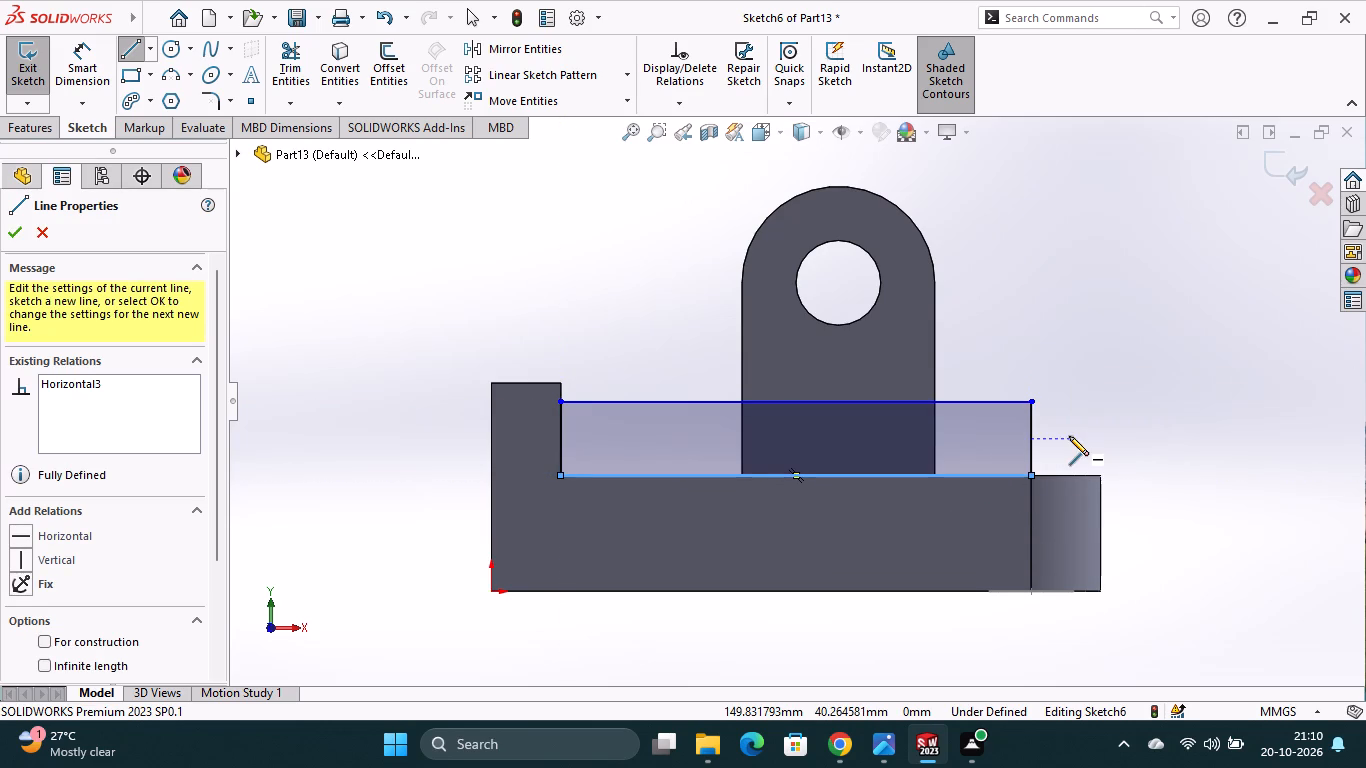
Dimension the rectangle's height at the block's boss end as 15 mm.
{"action": "left_click", "coordinate": [88, 50]}
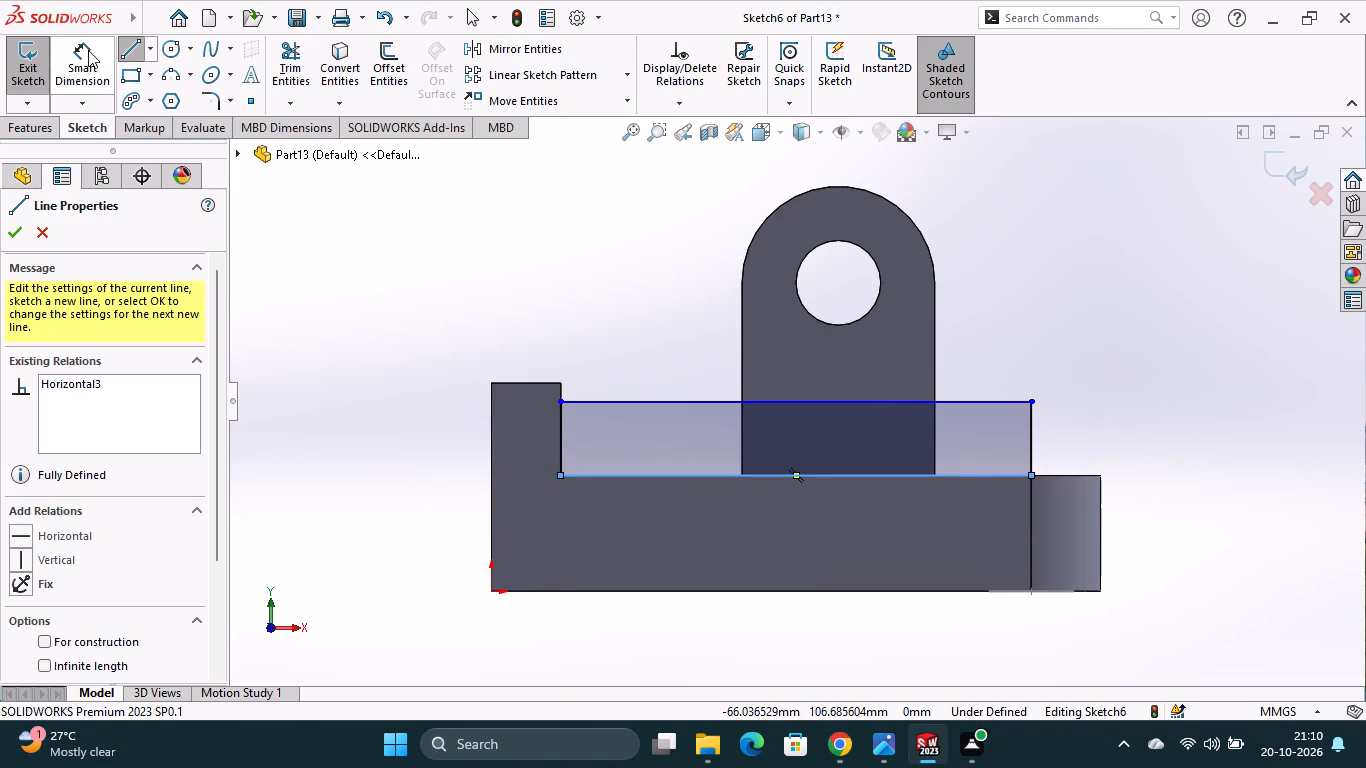
{"action": "left_click", "coordinate": [1029, 446]}
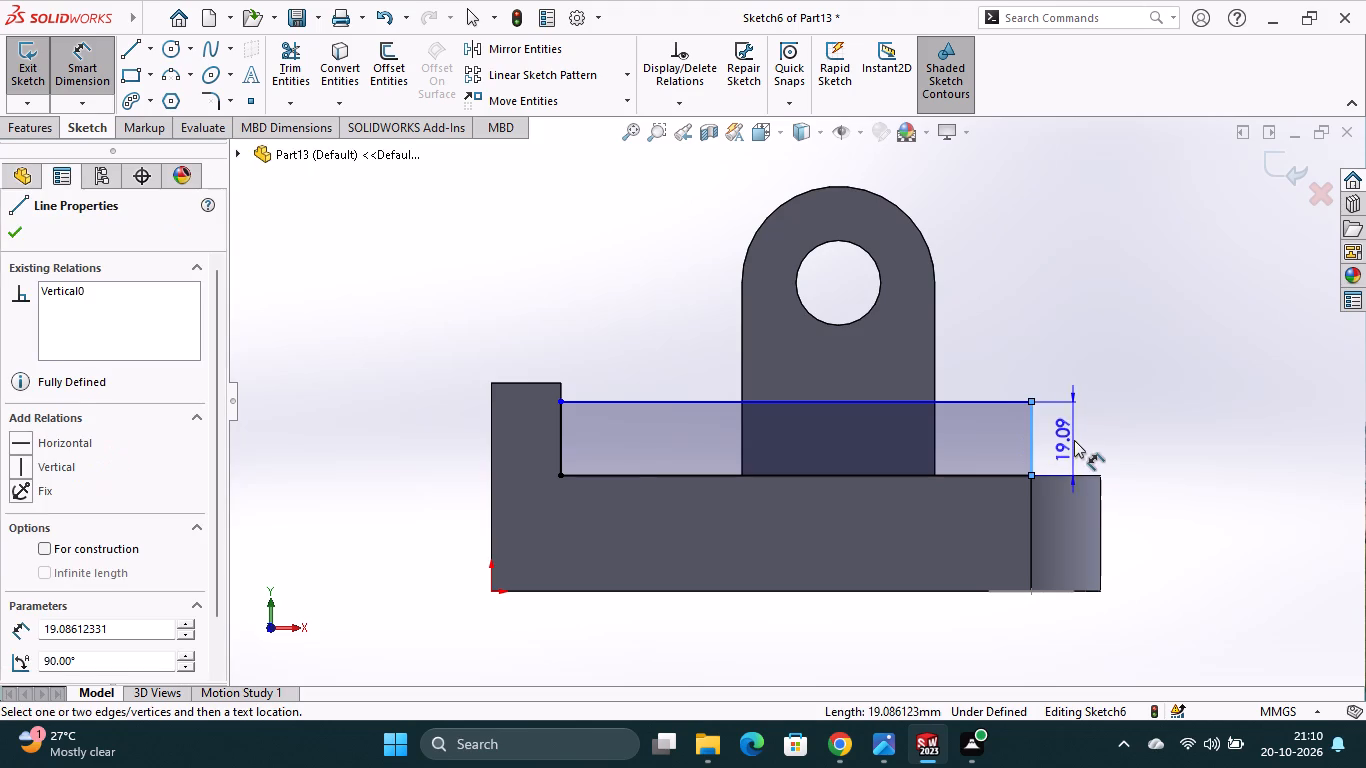
{"action": "left_click", "coordinate": [1074, 440]}
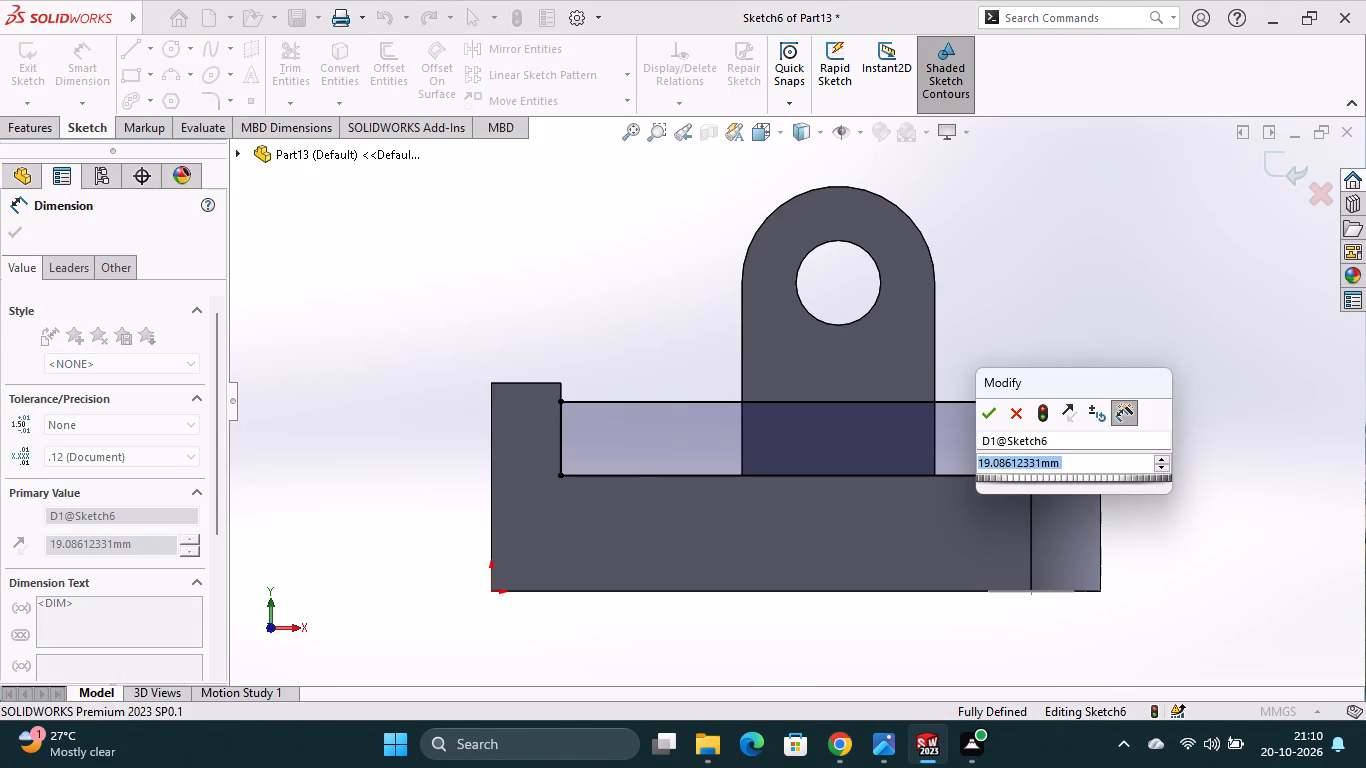
{"action": "type", "text": "15"}
{"action": "key", "text": "Return"}
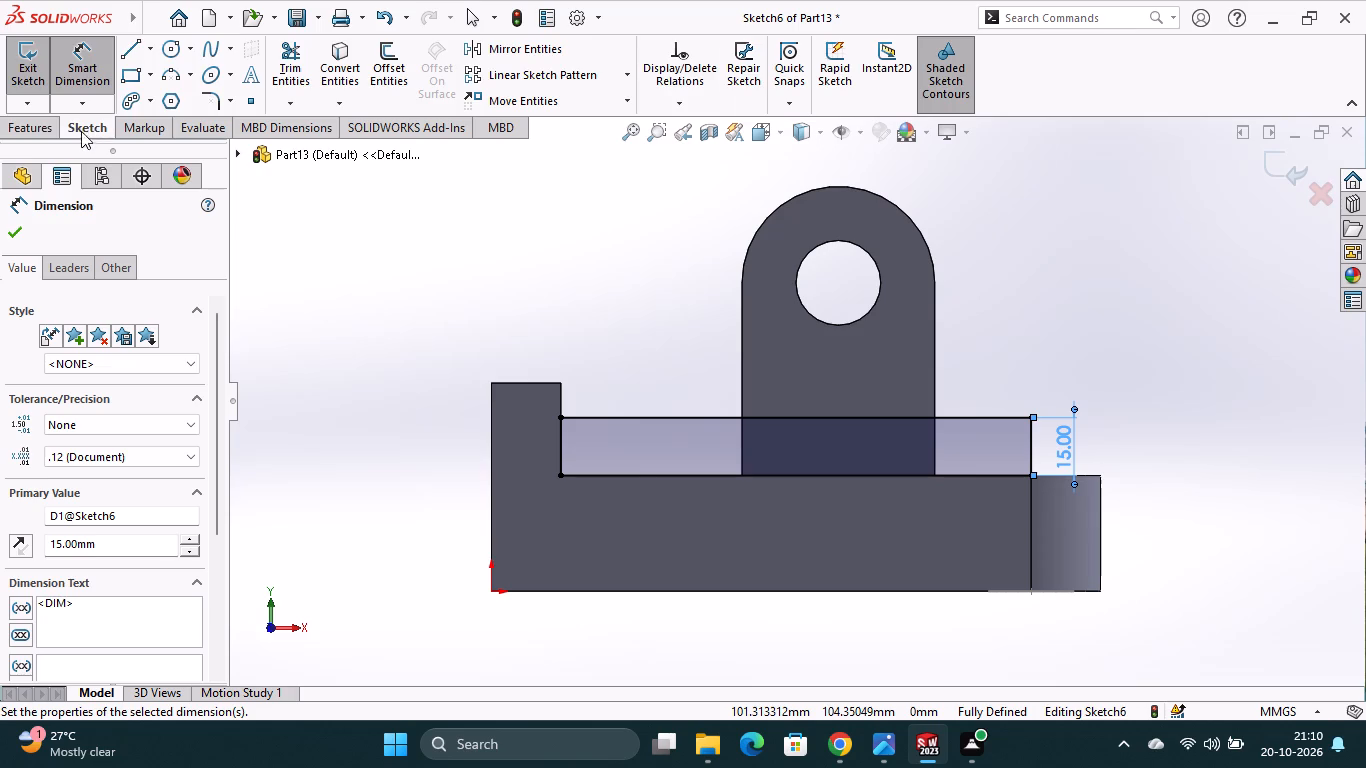
Extrude the rectangle 12 mm with the direction reversed over the block, merging the result.
{"action": "left_click", "coordinate": [25, 130]}
{"action": "left_click", "coordinate": [32, 87]}
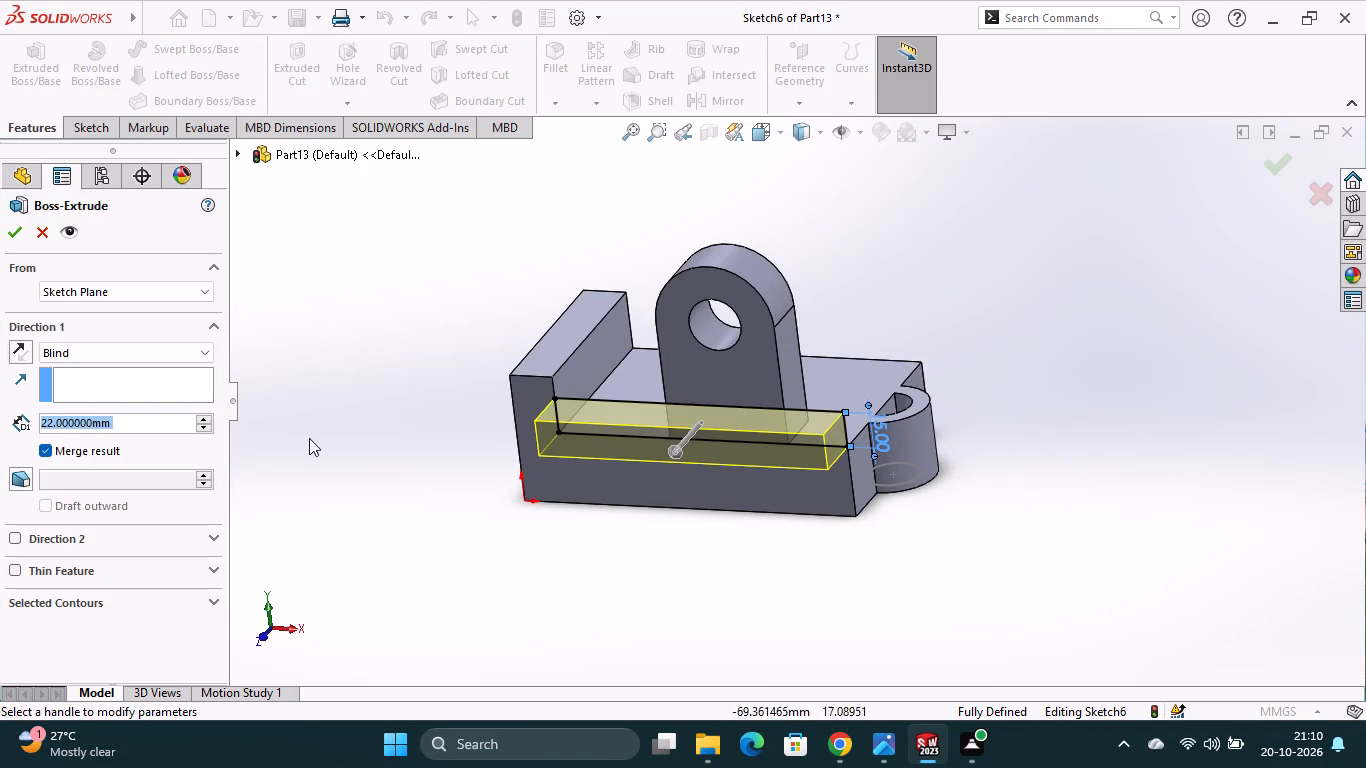
{"action": "left_click", "coordinate": [17, 351]}
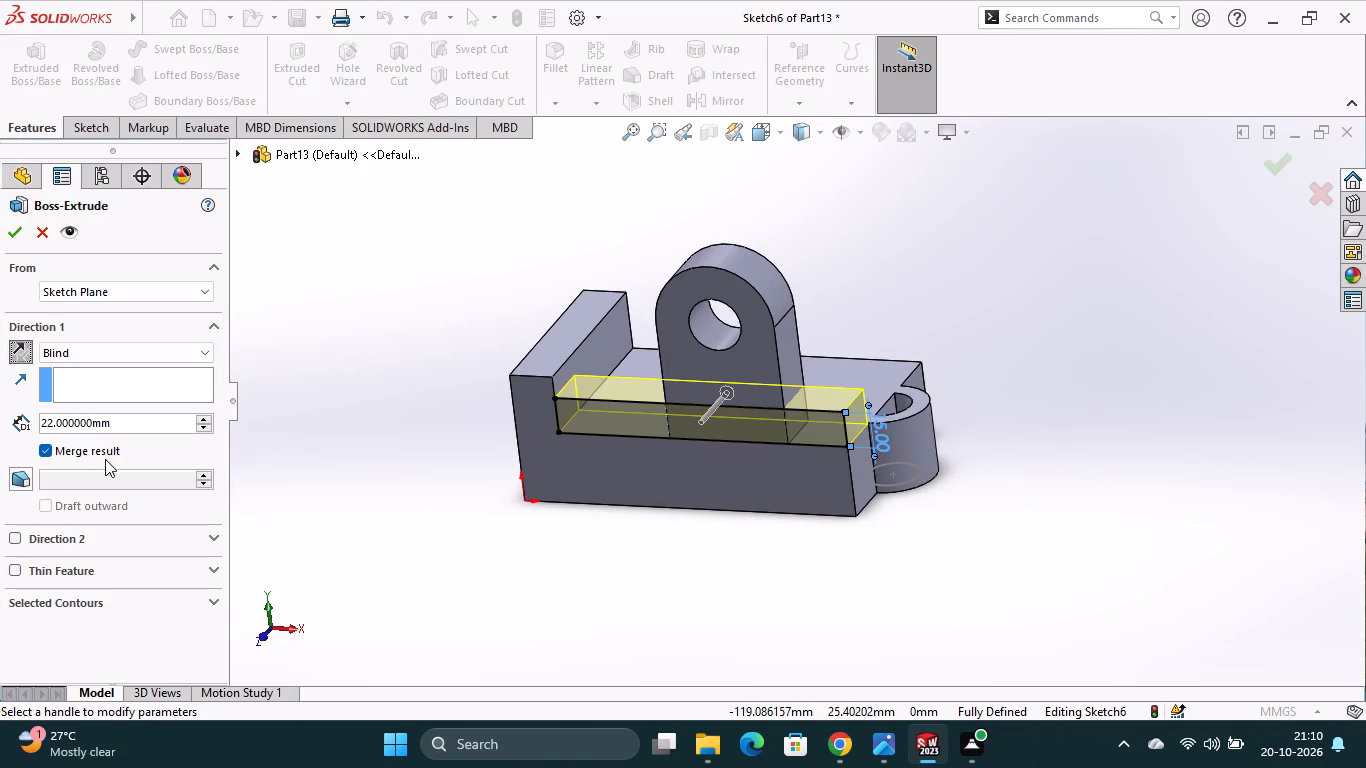
{"action": "left_click_drag", "start_coordinate": [114, 425], "coordinate": [42, 423]}
{"action": "type", "text": "12"}
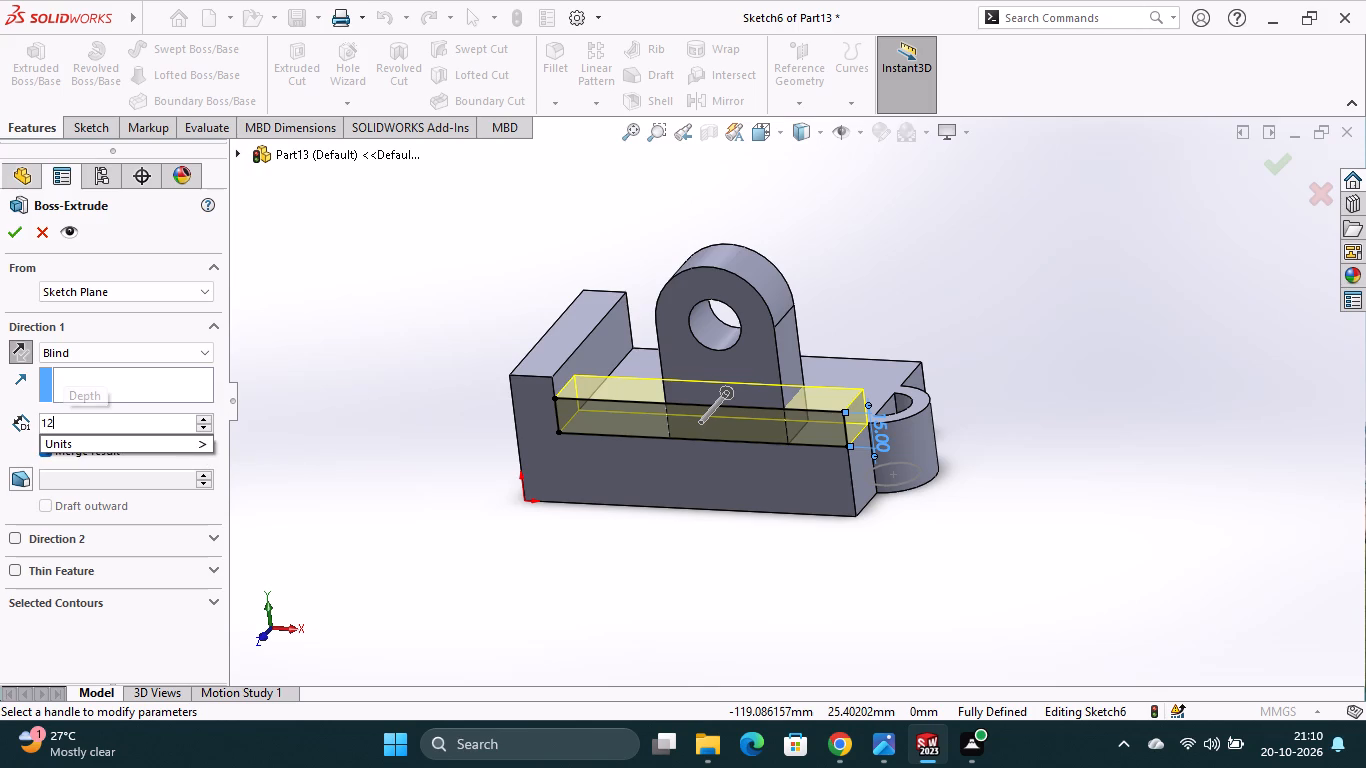
{"action": "key", "text": "Return"}
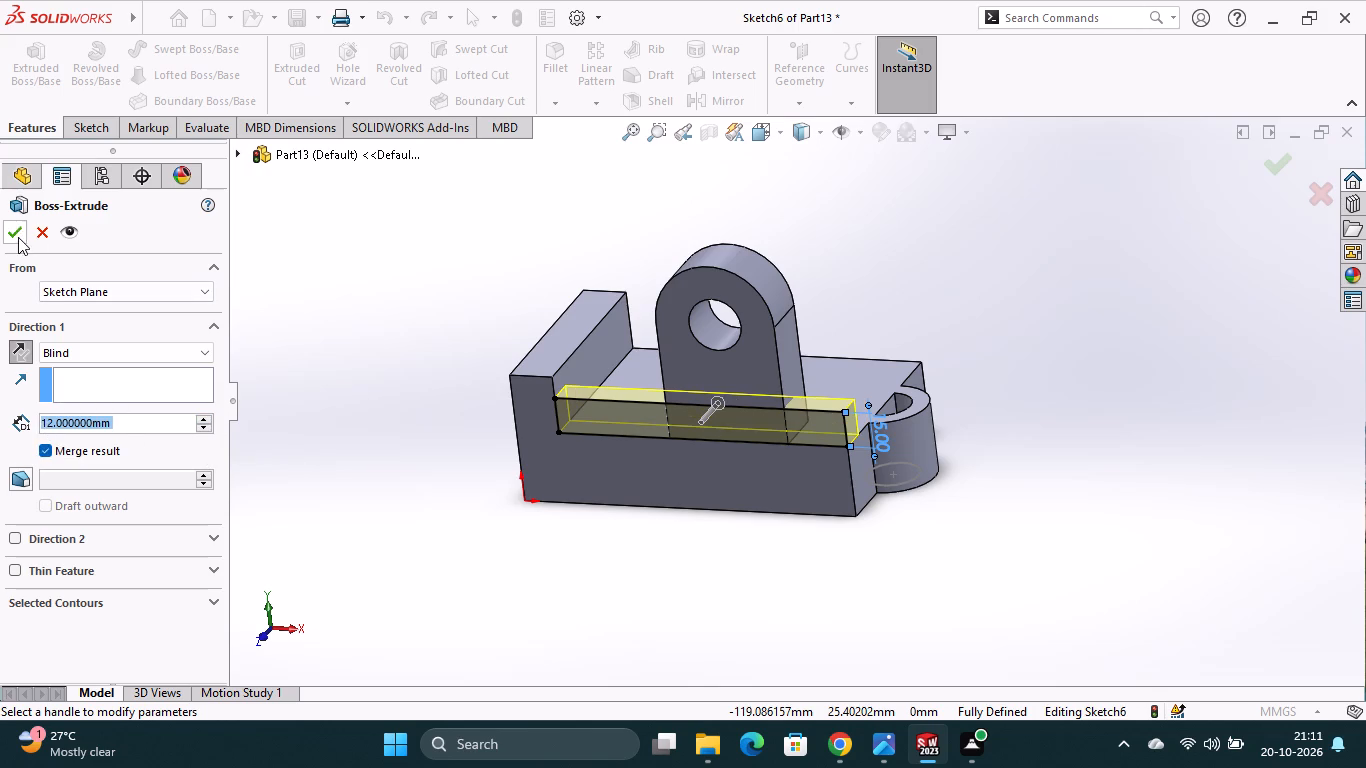
{"action": "left_click", "coordinate": [18, 237]}
{"action": "middle_click_drag", "start_coordinate": [986, 380], "coordinate": [977, 410]}
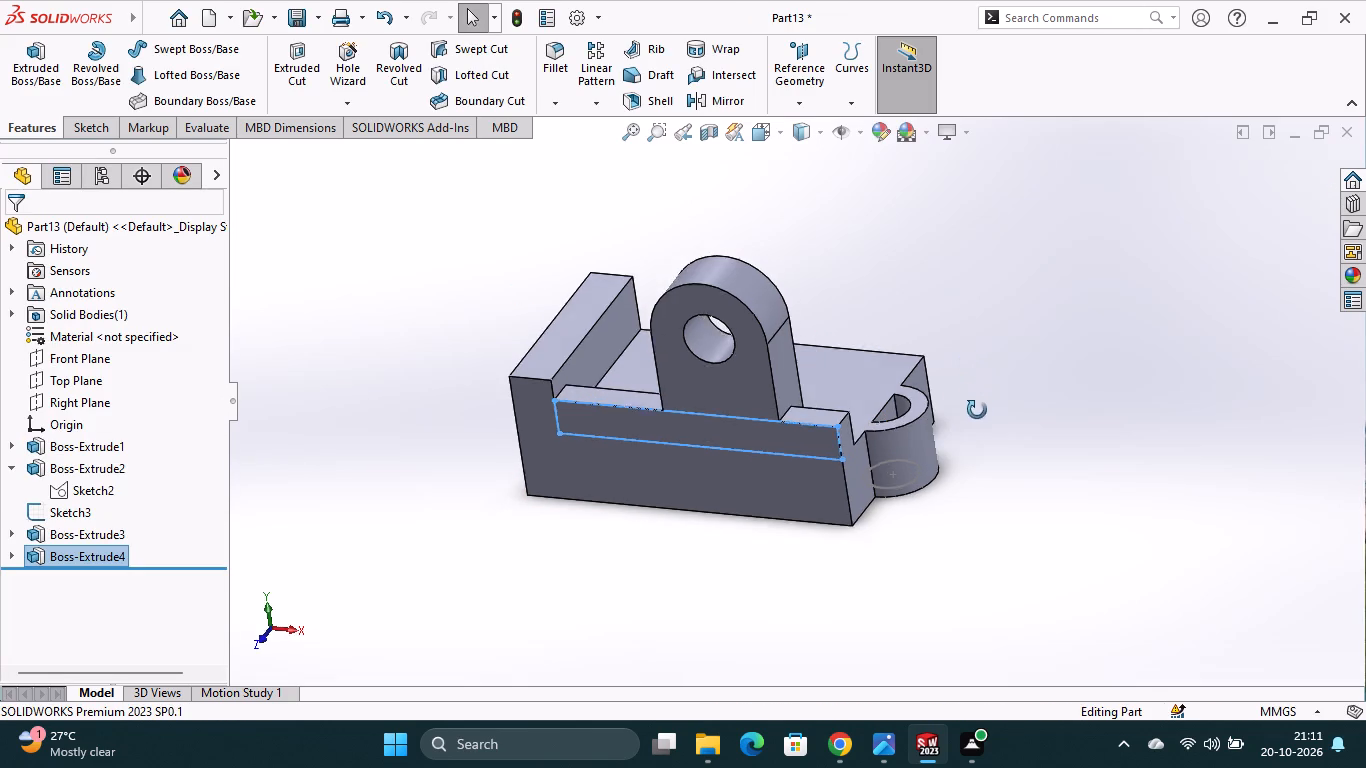
{"action": "middle_click_drag", "start_coordinate": [977, 410], "coordinate": [962, 430]}
{"action": "key", "text": "Escape"}
Start a sketch on the L-shaped side face of the block opposite the upright support.
{"action": "middle_click_drag", "start_coordinate": [982, 442], "coordinate": [955, 474]}
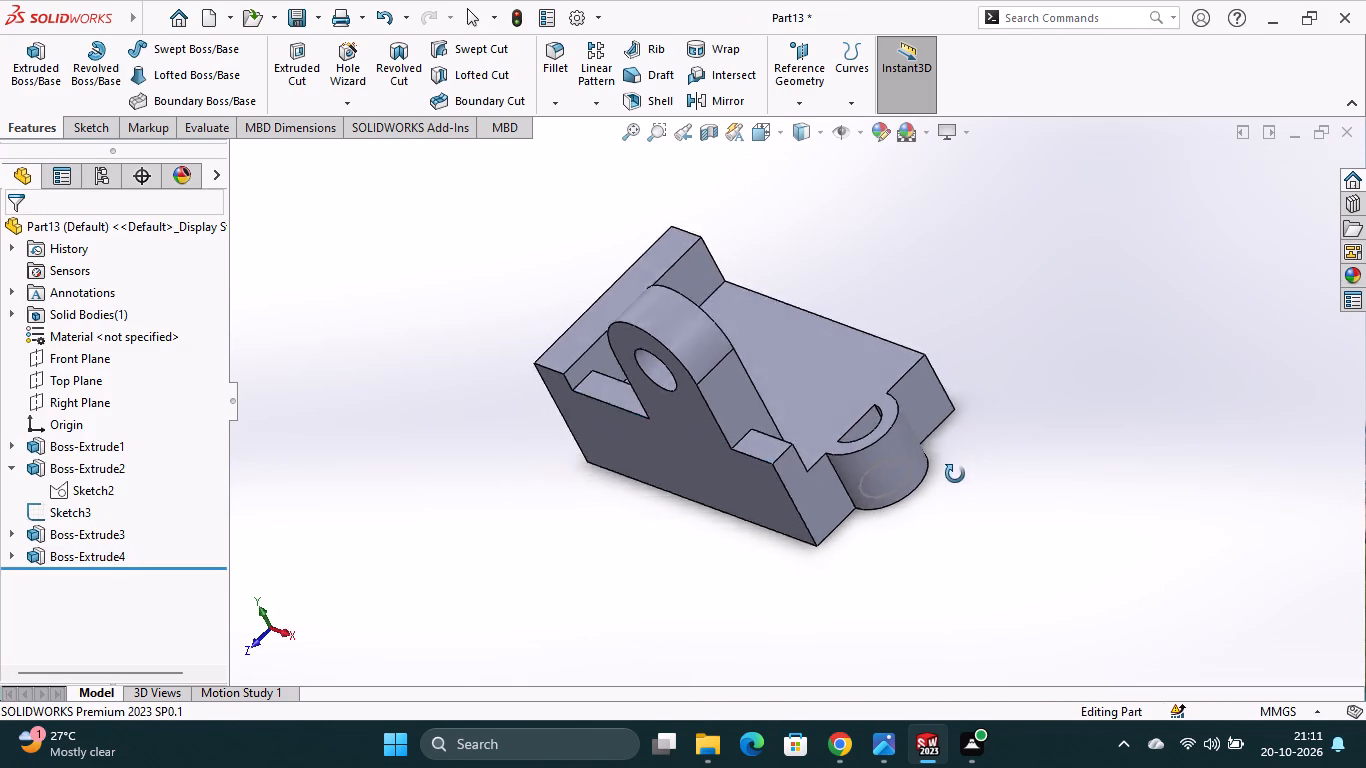
{"action": "middle_click_drag", "start_coordinate": [955, 474], "coordinate": [921, 480]}
{"action": "middle_click_drag", "start_coordinate": [1002, 389], "coordinate": [916, 443]}
{"action": "scroll", "coordinate": [997, 396], "scroll_direction": "down", "scroll_amount": 1}
{"action": "left_click", "coordinate": [875, 299]}
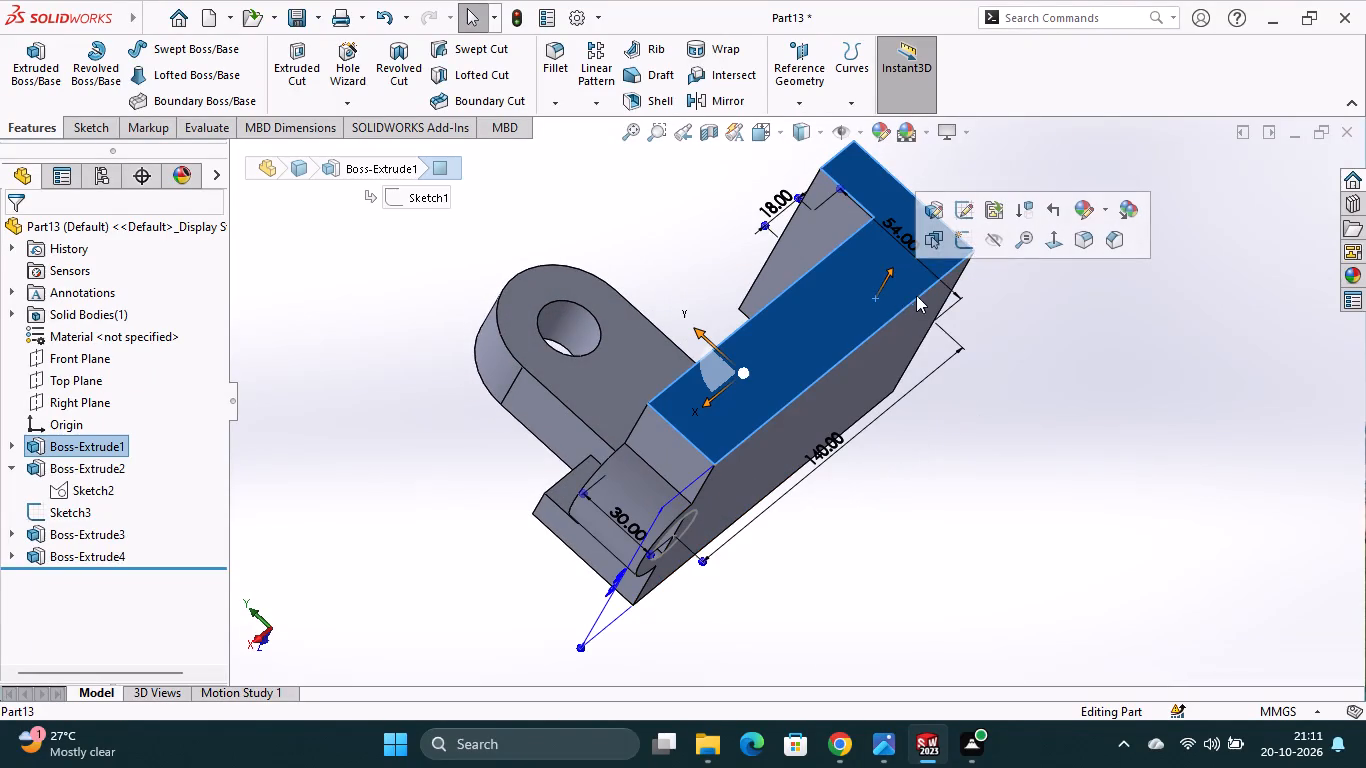
{"action": "left_click", "coordinate": [965, 245]}
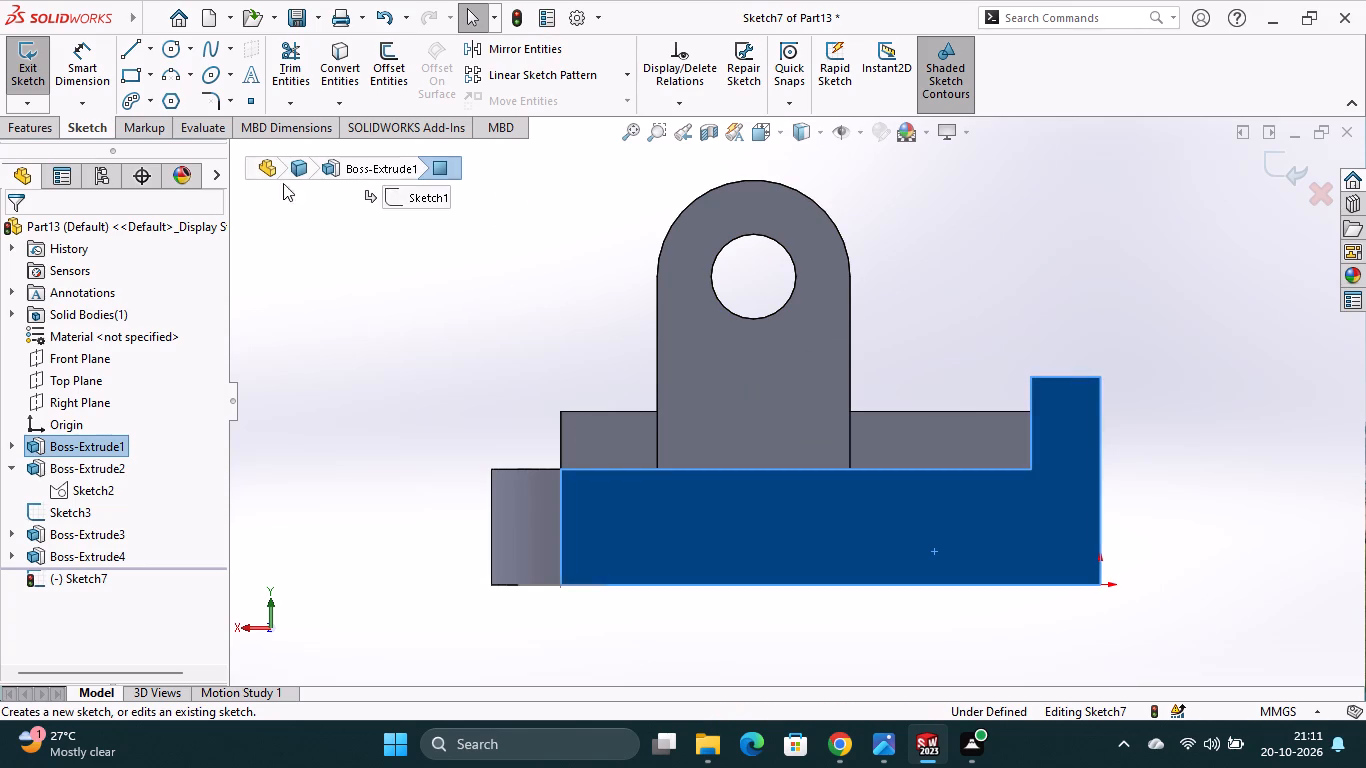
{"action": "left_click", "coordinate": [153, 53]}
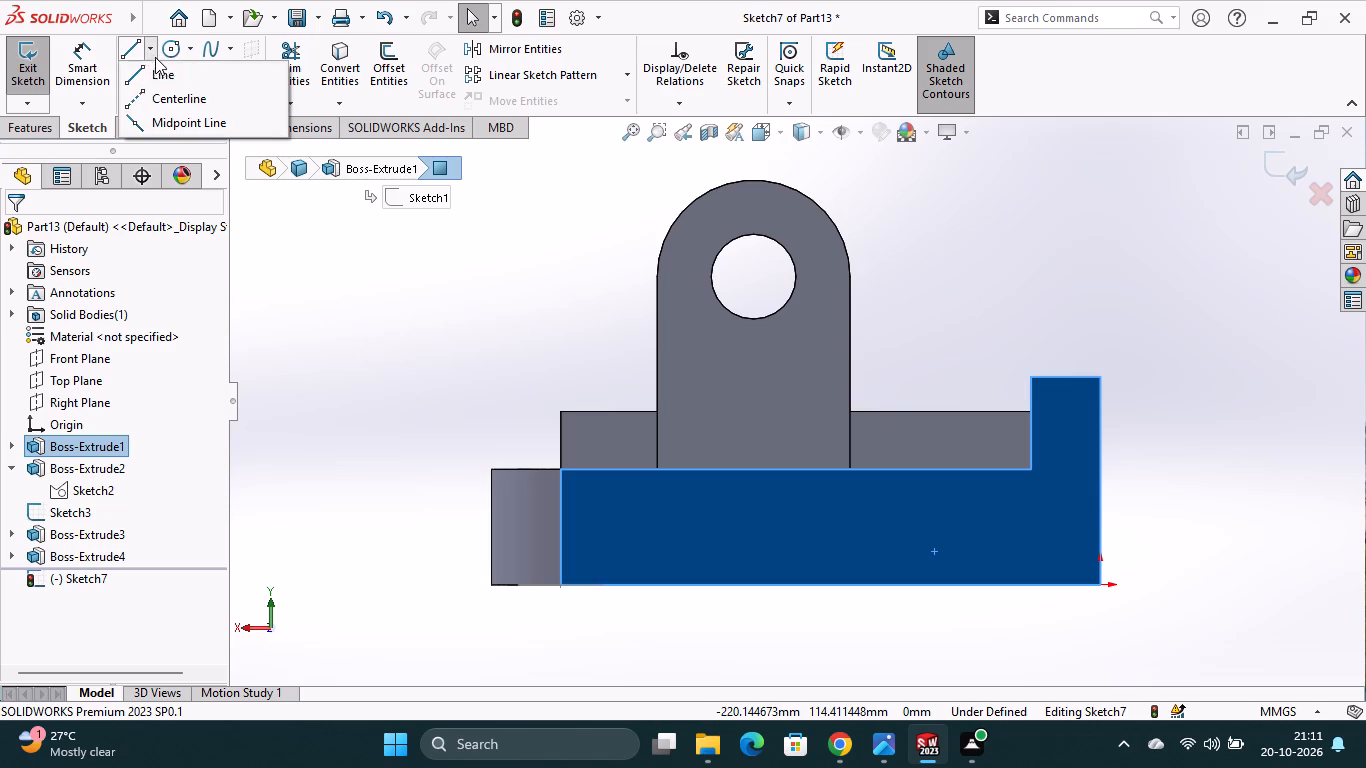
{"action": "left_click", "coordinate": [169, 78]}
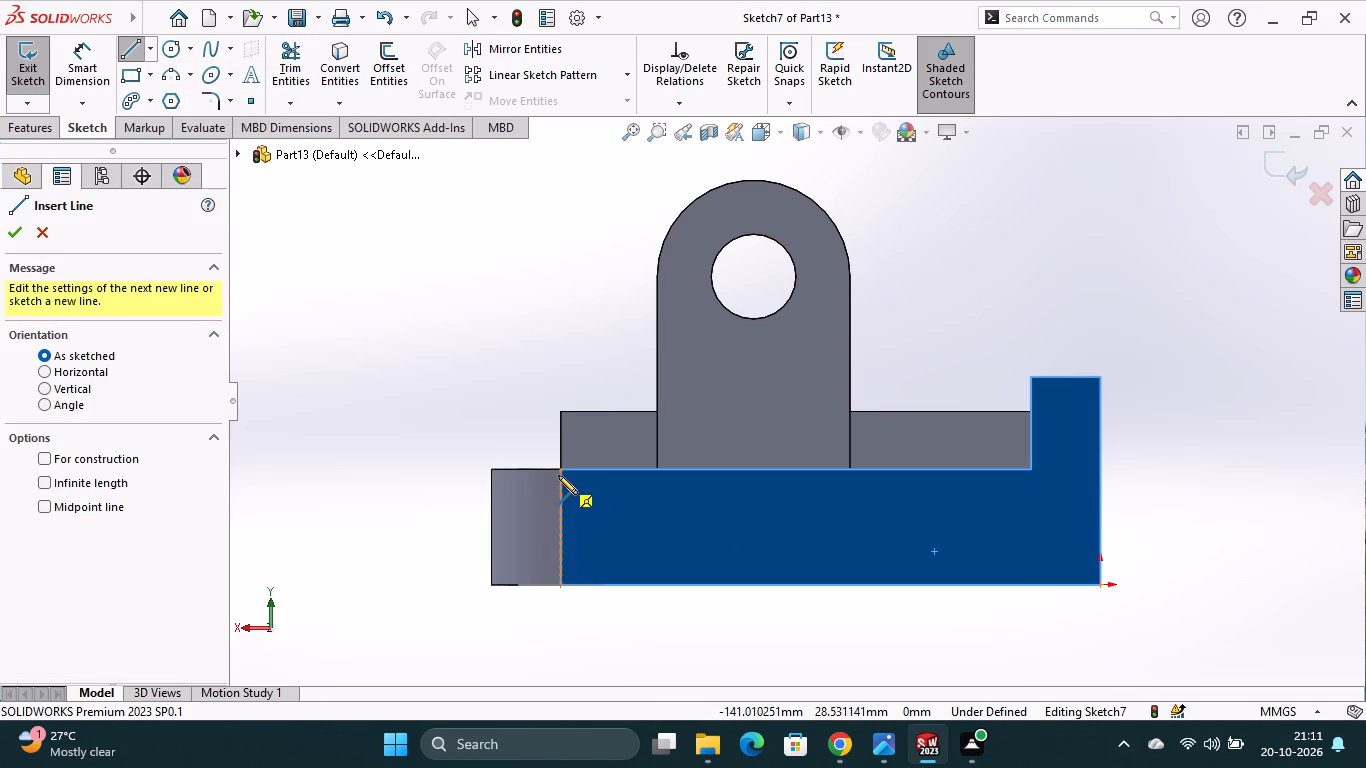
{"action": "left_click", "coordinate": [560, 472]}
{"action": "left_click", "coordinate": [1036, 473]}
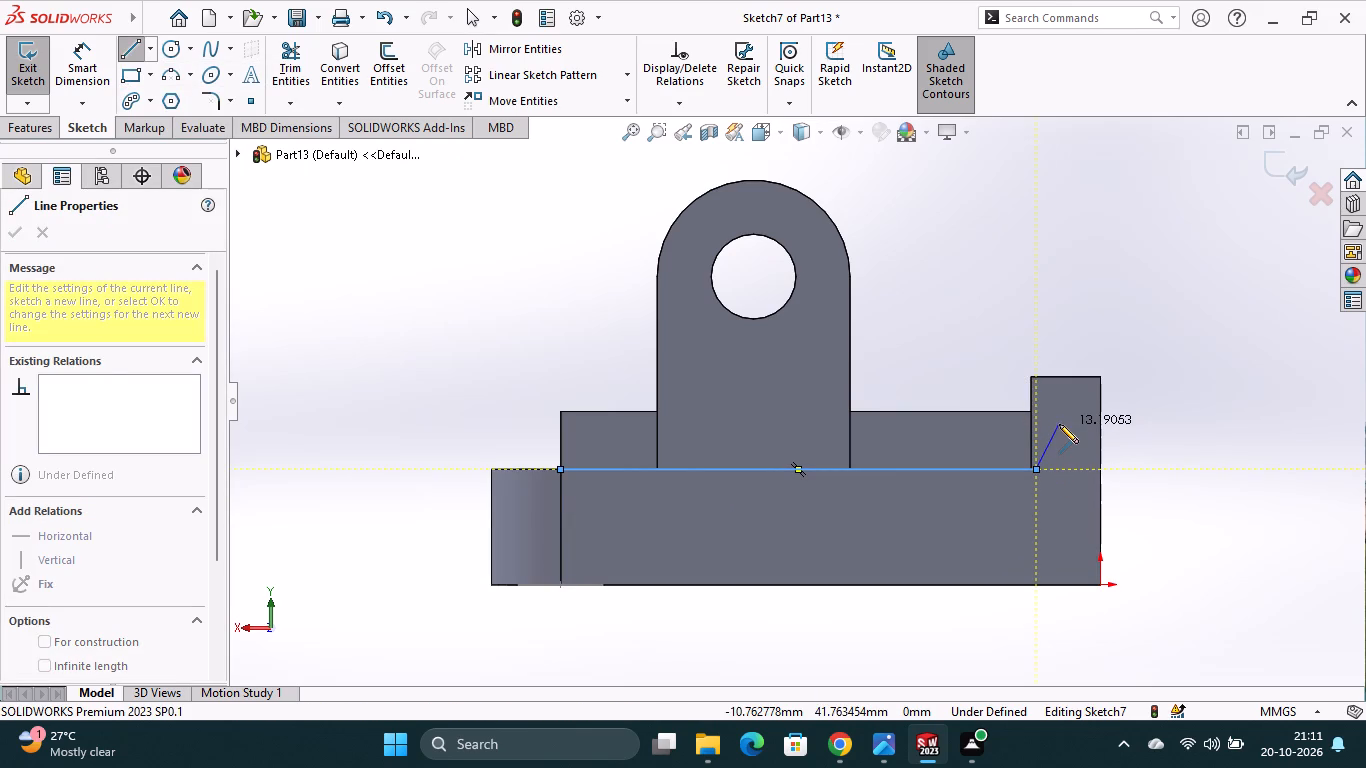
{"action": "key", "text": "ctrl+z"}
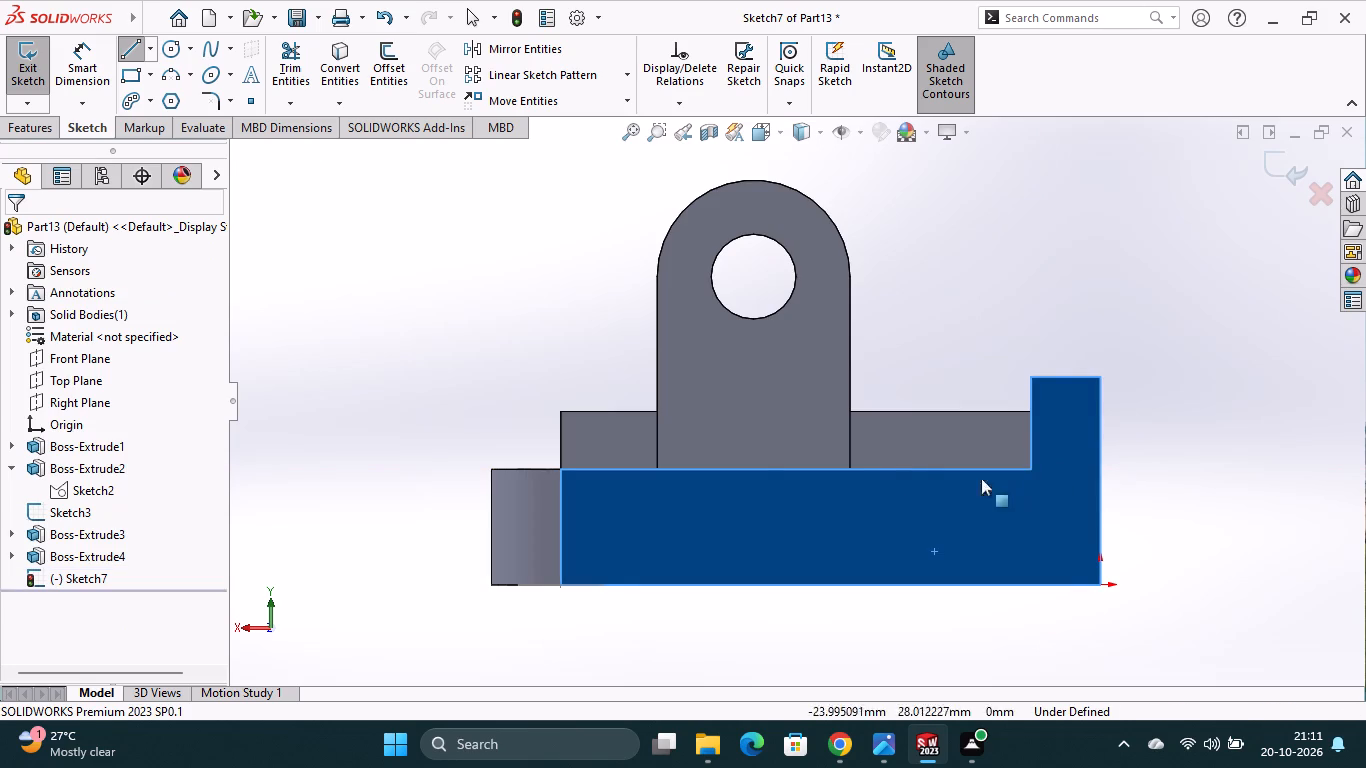
Sketch a closed 122 mm by 15 mm rectangle standing on the lower top edge, from the boss end to the raised end.
{"action": "left_click", "coordinate": [128, 50]}
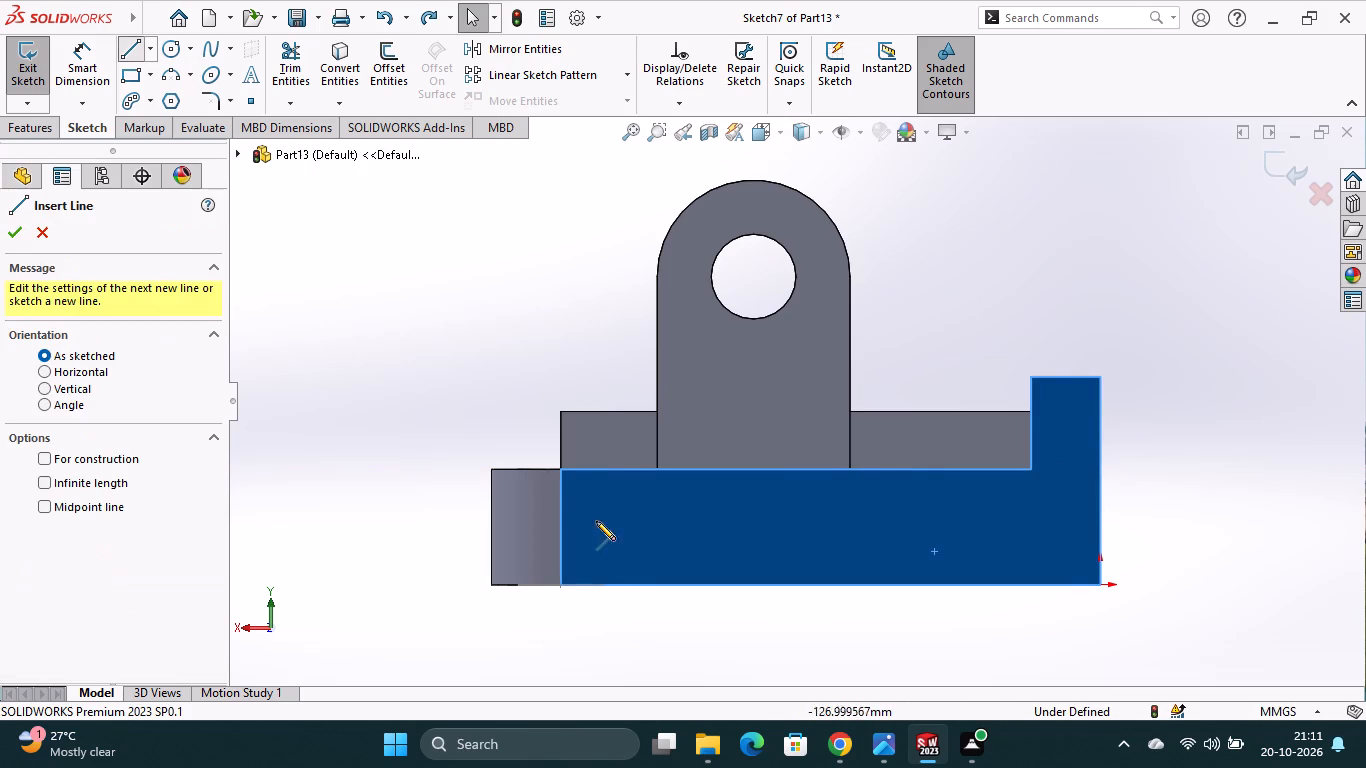
{"action": "left_click", "coordinate": [562, 413]}
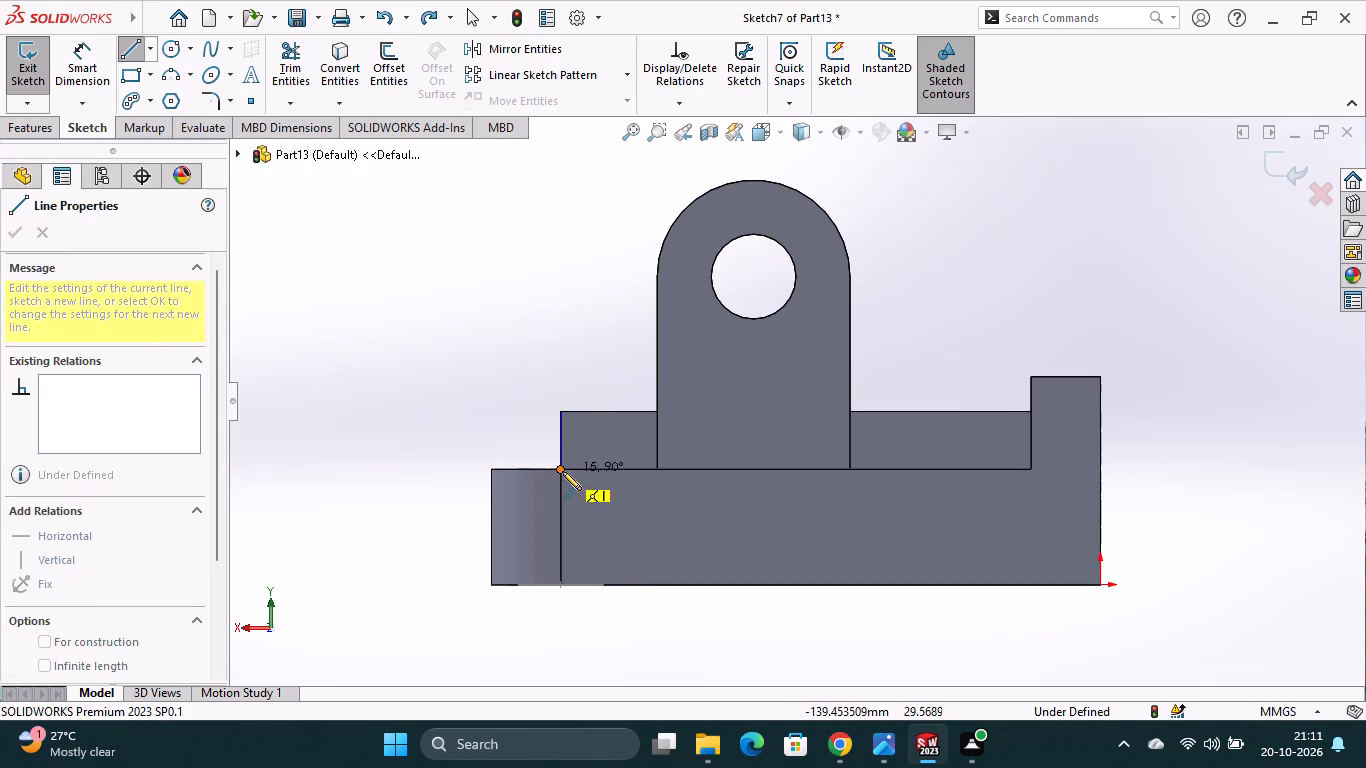
{"action": "left_click", "coordinate": [562, 471]}
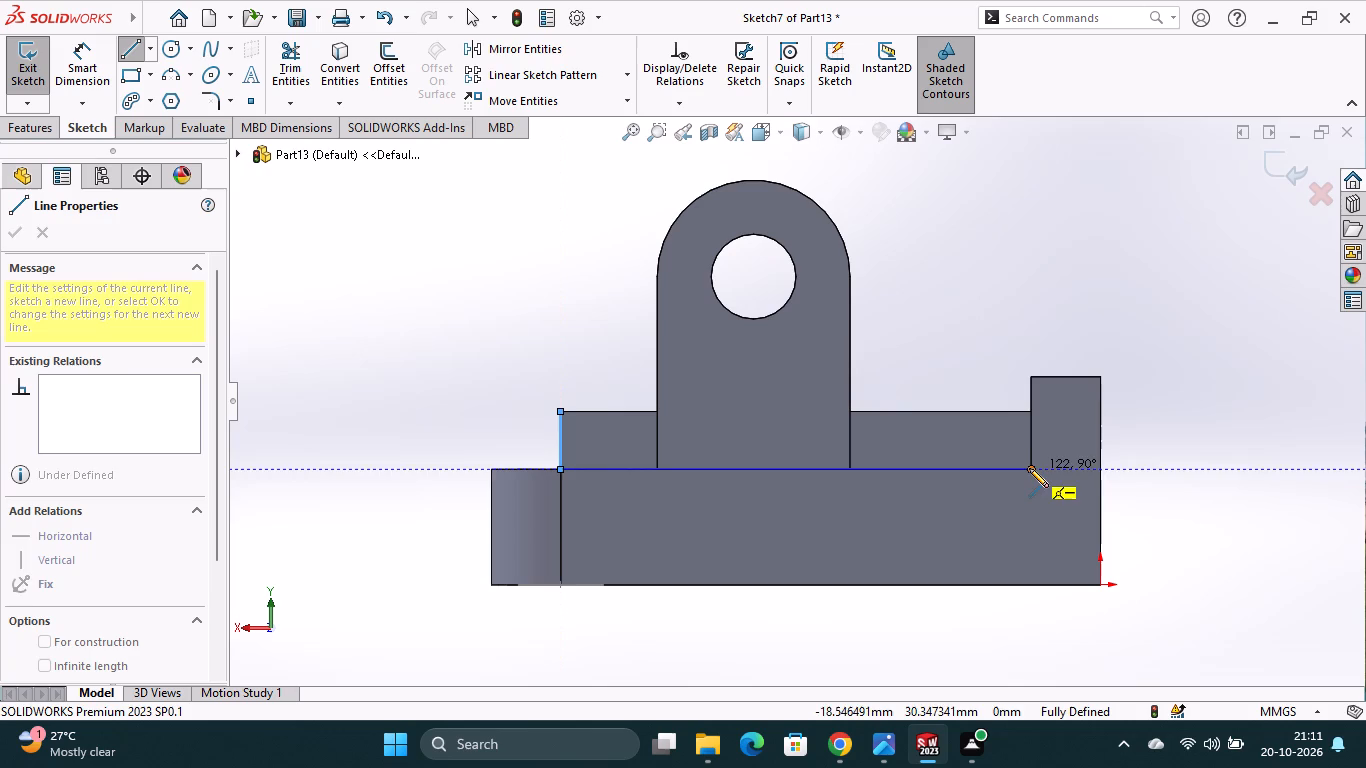
{"action": "left_click", "coordinate": [1029, 468]}
{"action": "left_click", "coordinate": [1030, 412]}
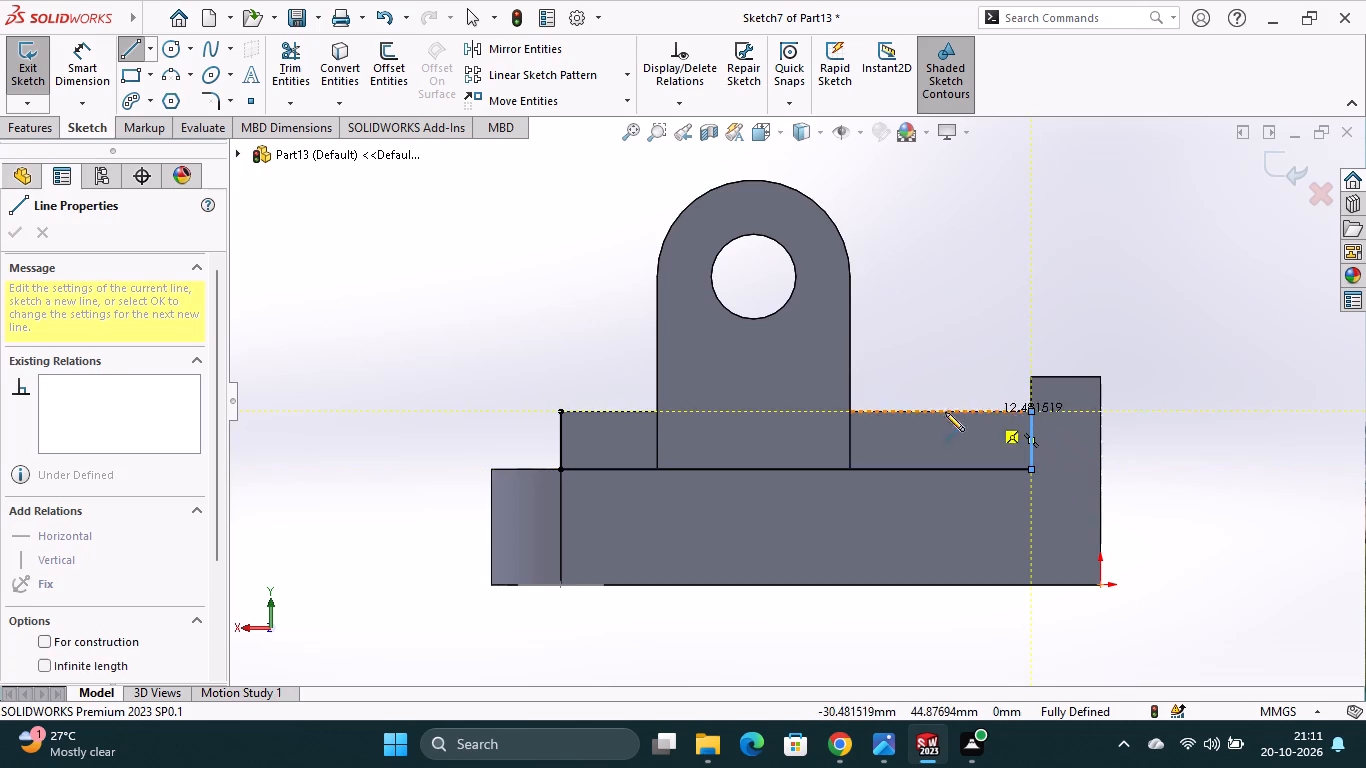
{"action": "left_click", "coordinate": [560, 411]}
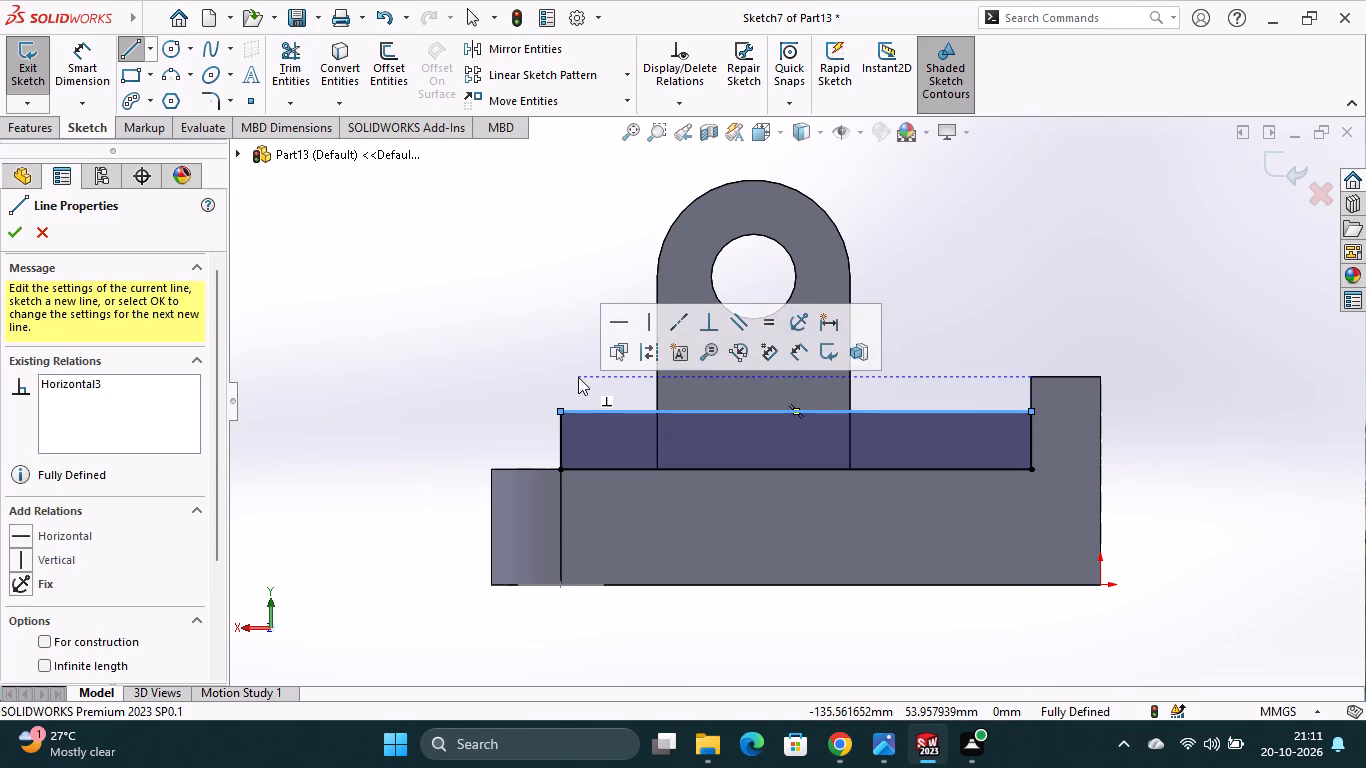
{"action": "key", "text": "Escape"}
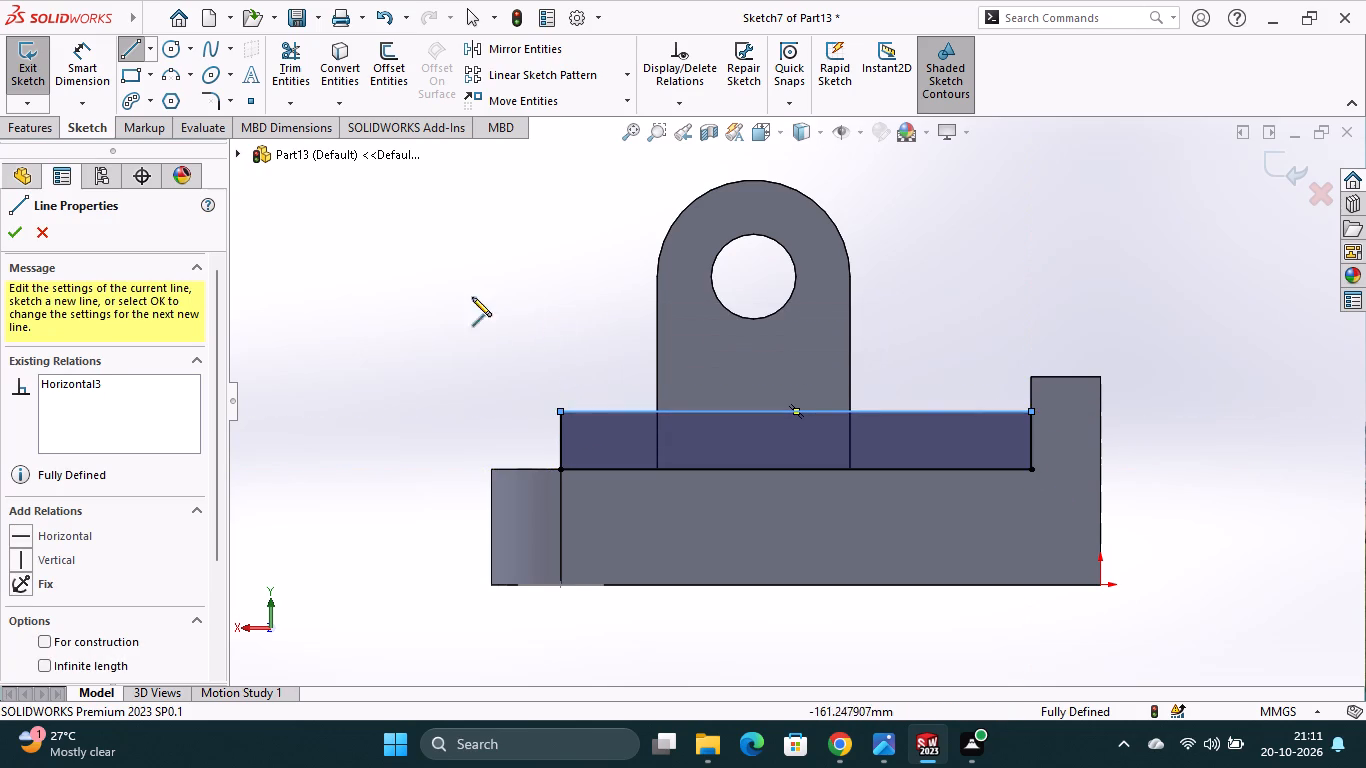
Dimension the rectangle's height at the boss end as a driven dimension.
{"action": "left_click", "coordinate": [104, 69]}
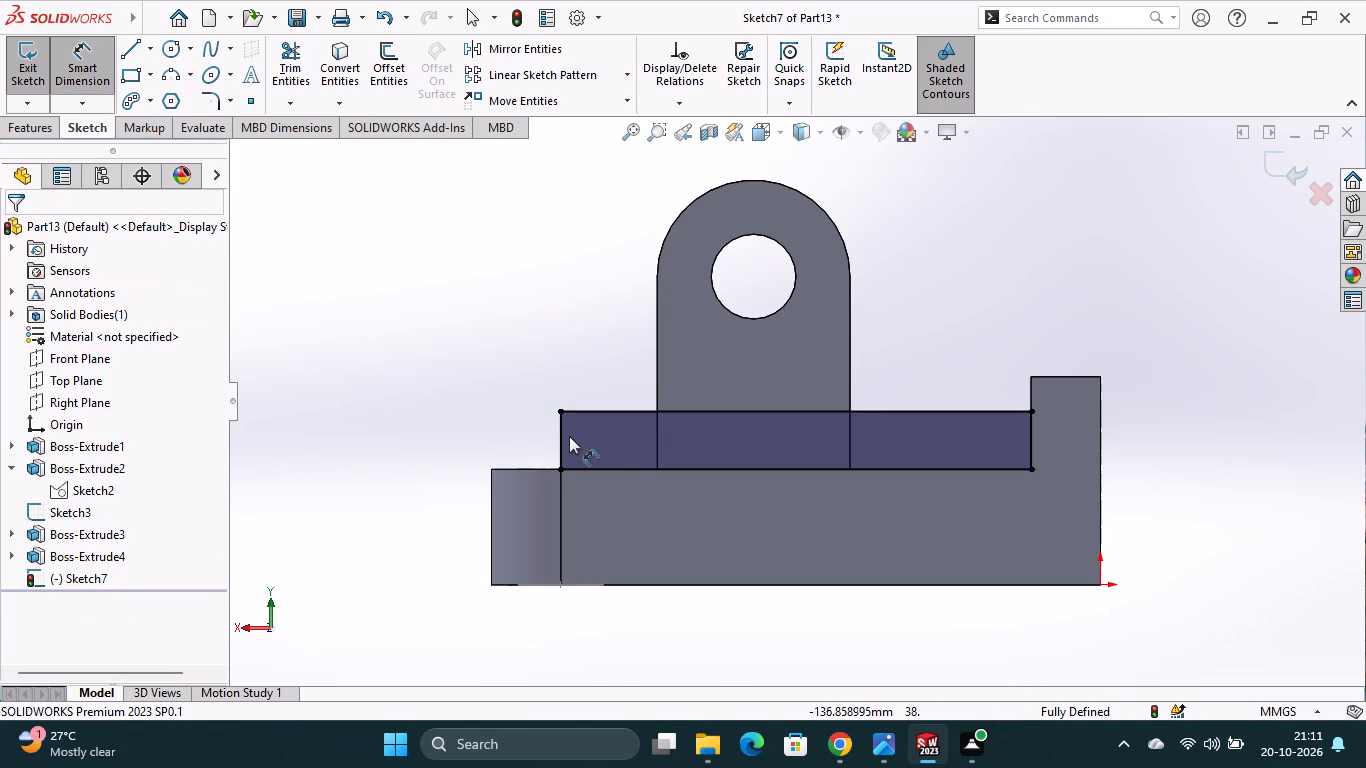
{"action": "left_click", "coordinate": [560, 444]}
{"action": "left_click", "coordinate": [535, 442]}
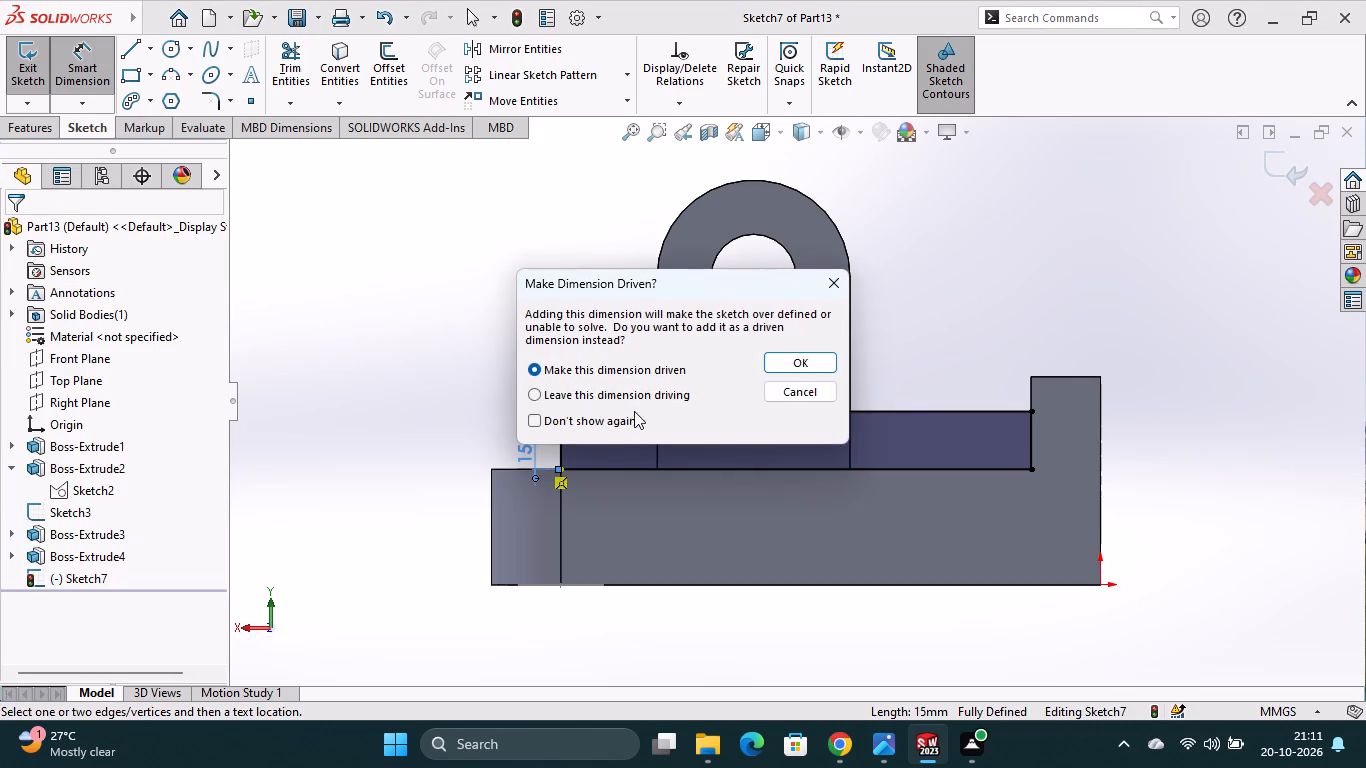
{"action": "left_click", "coordinate": [788, 363]}
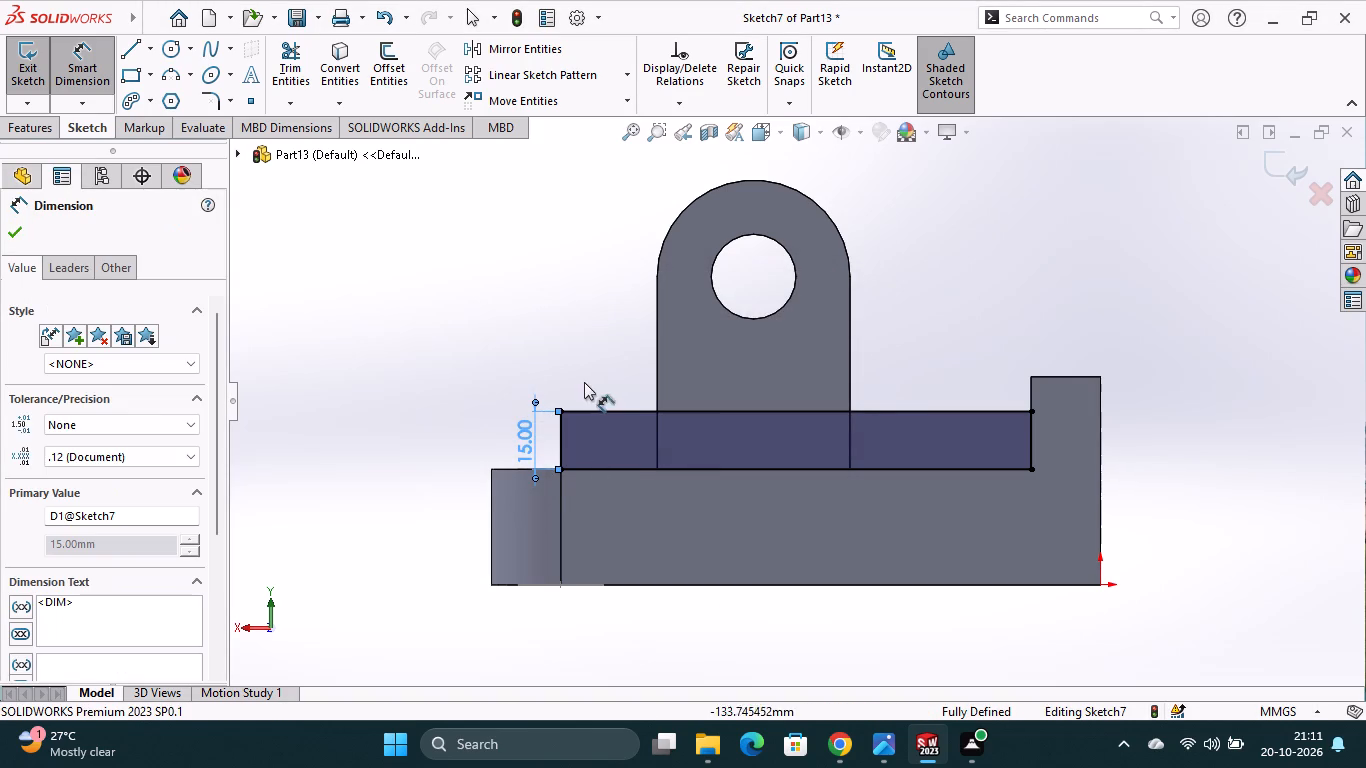
Extrude the rectangle 12 mm with the direction reversed over the block, merging the result.
{"action": "left_click", "coordinate": [30, 119]}
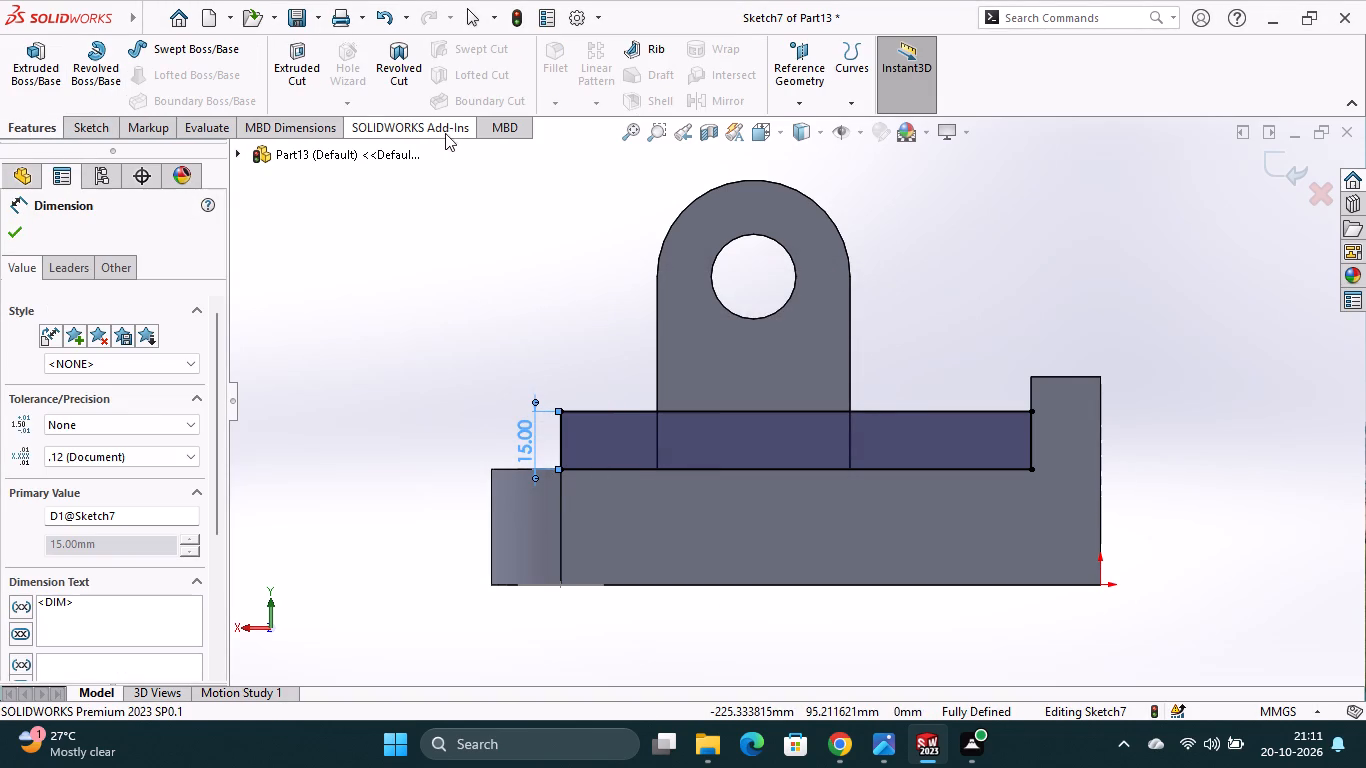
{"action": "left_click", "coordinate": [48, 98]}
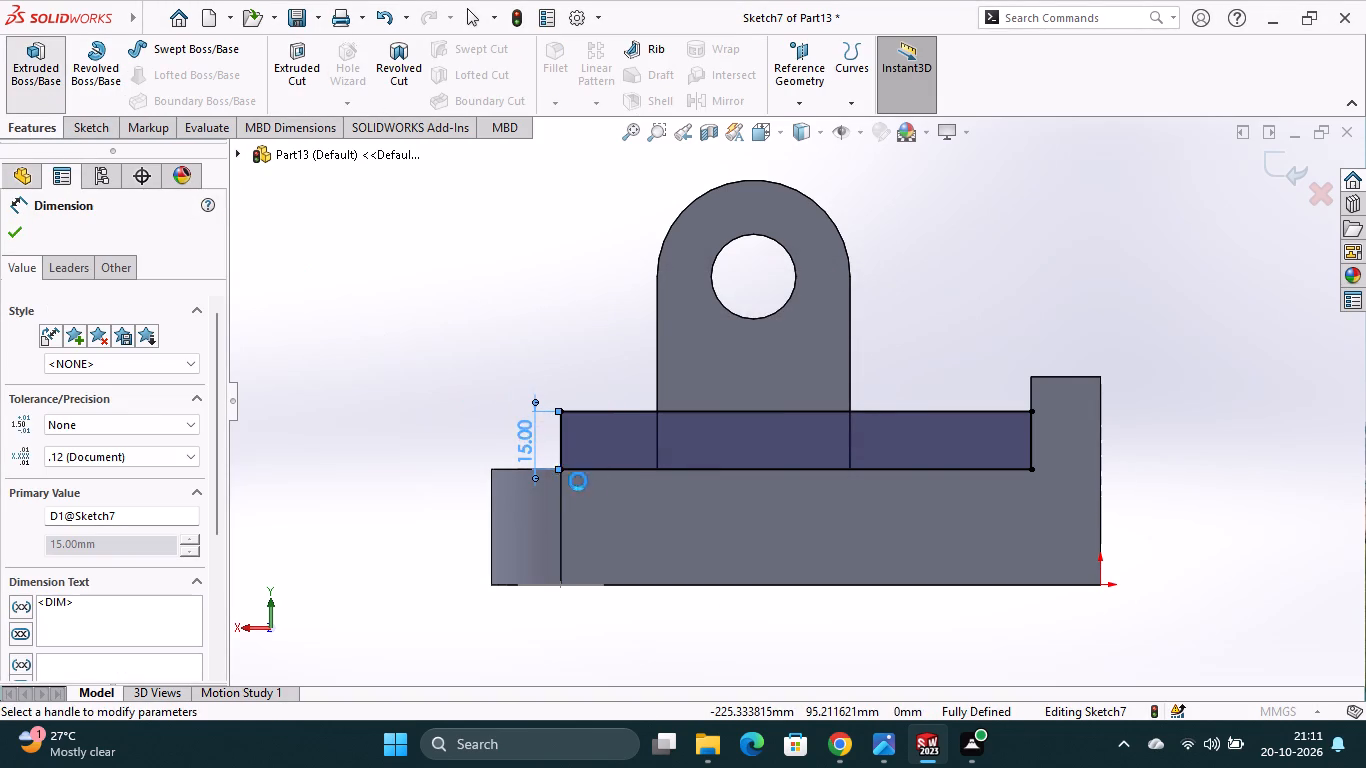
{"action": "middle_click_drag", "start_coordinate": [796, 592], "coordinate": [912, 551]}
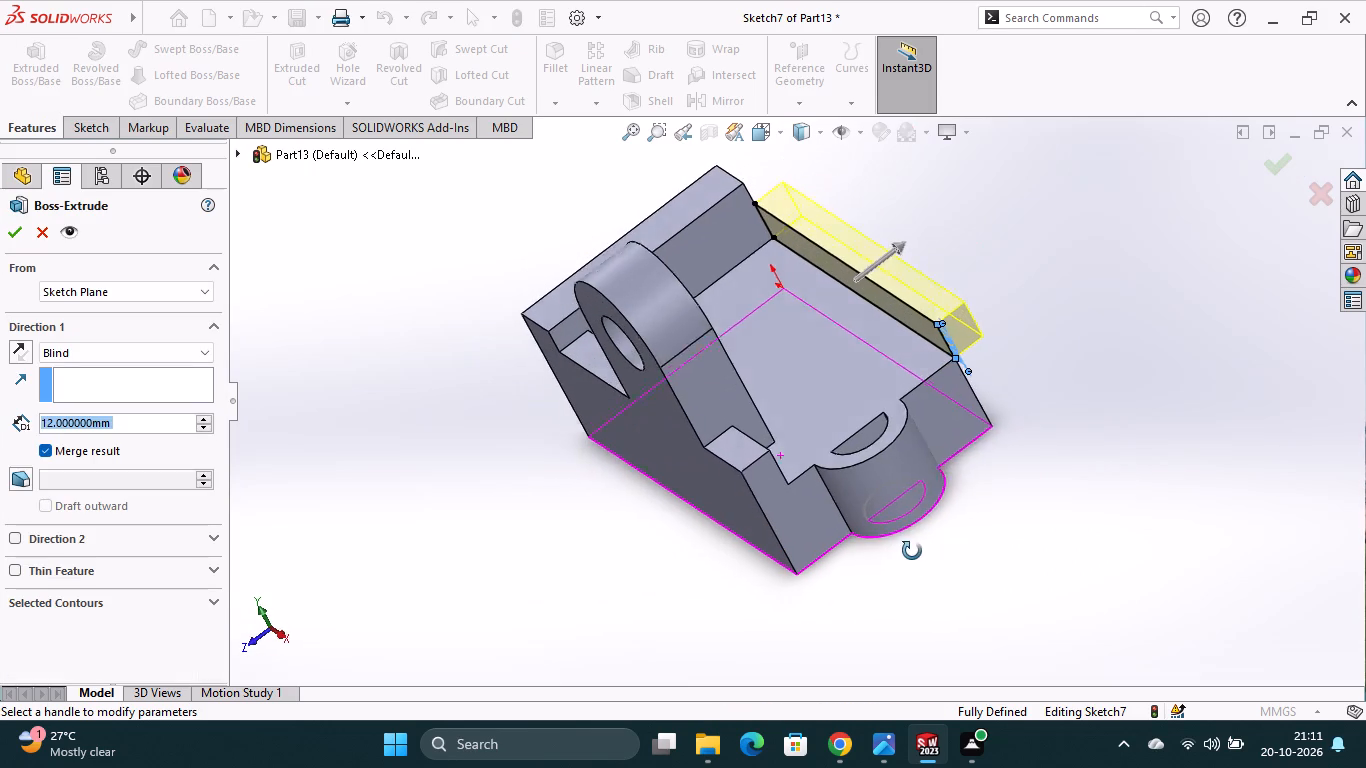
{"action": "middle_click_drag", "start_coordinate": [912, 551], "coordinate": [913, 551]}
{"action": "left_click", "coordinate": [27, 355]}
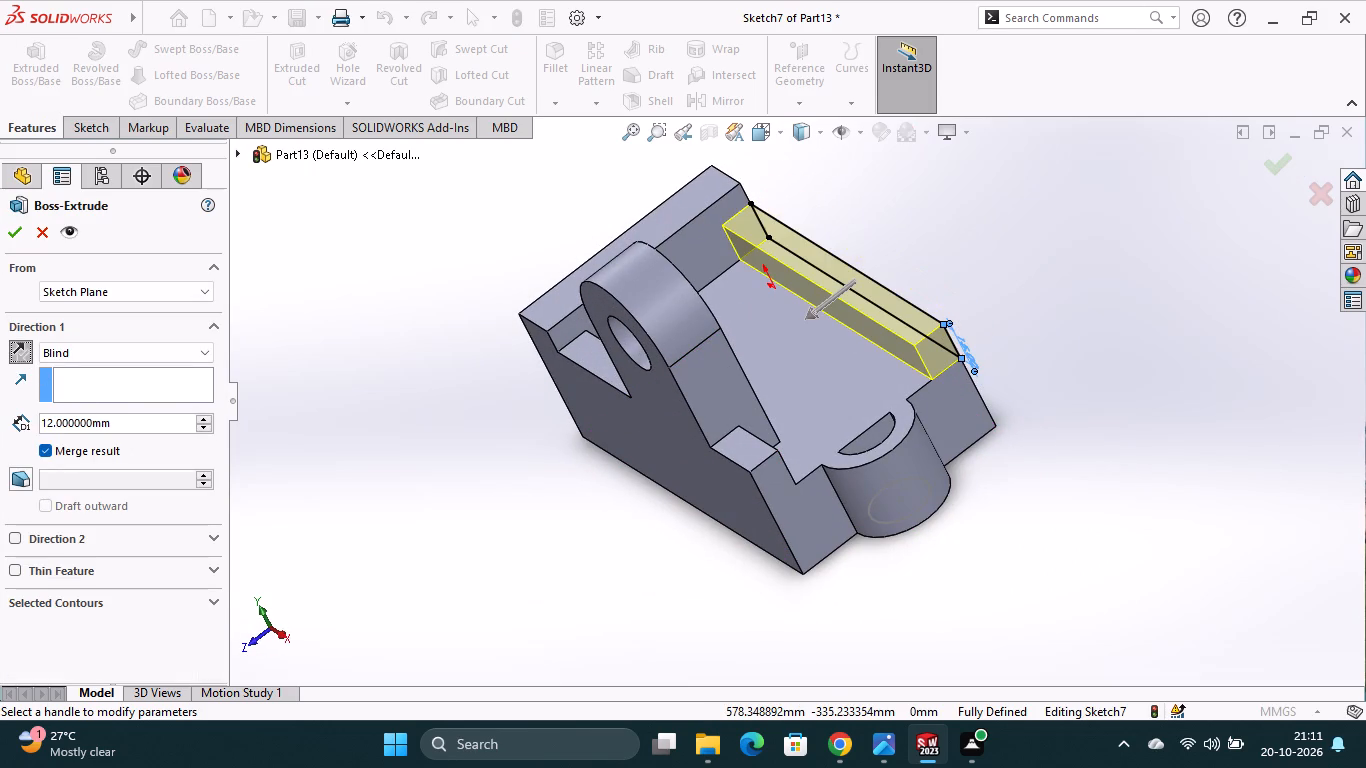
{"action": "left_click", "coordinate": [14, 231]}
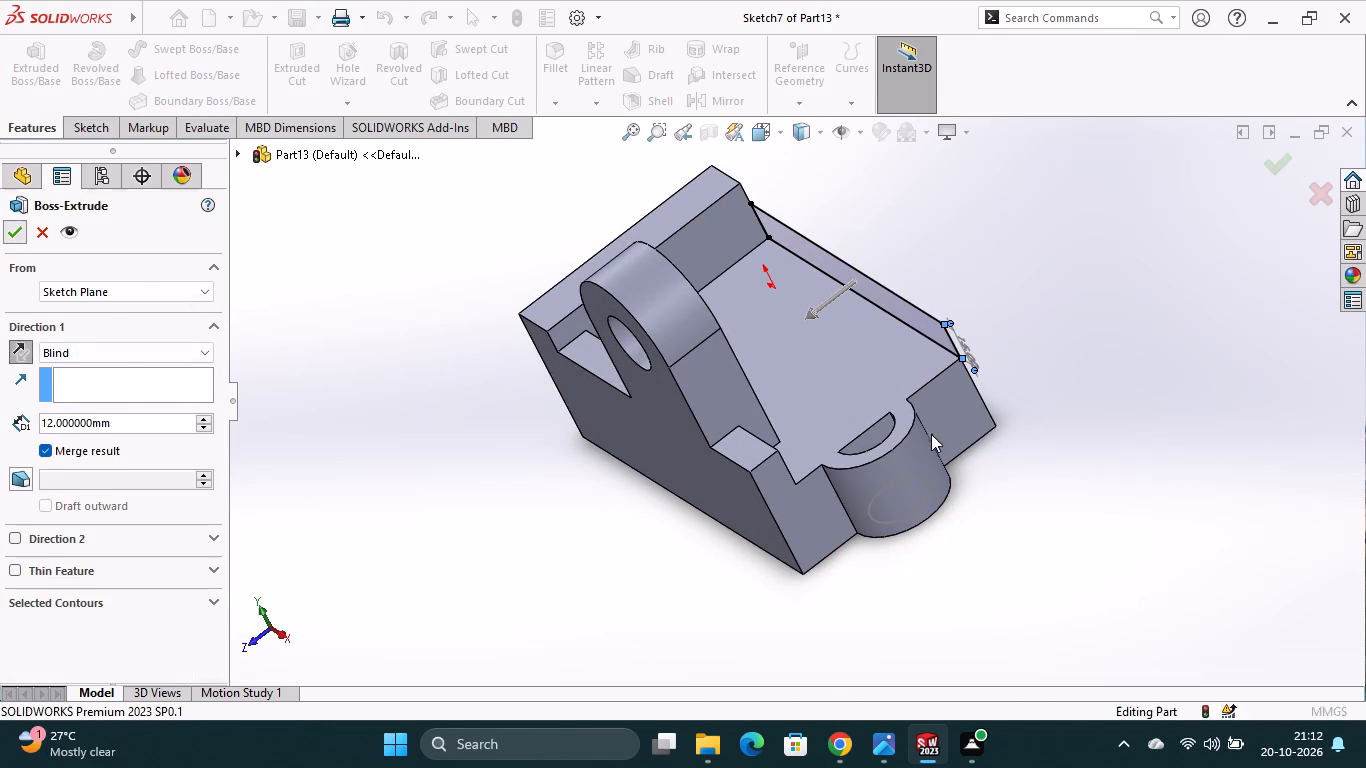
On the same side face, sketch a line from the origin about 88 mm along the bottom edge and another to the upright's hole centre.
{"action": "middle_click_drag", "start_coordinate": [1014, 427], "coordinate": [935, 515]}
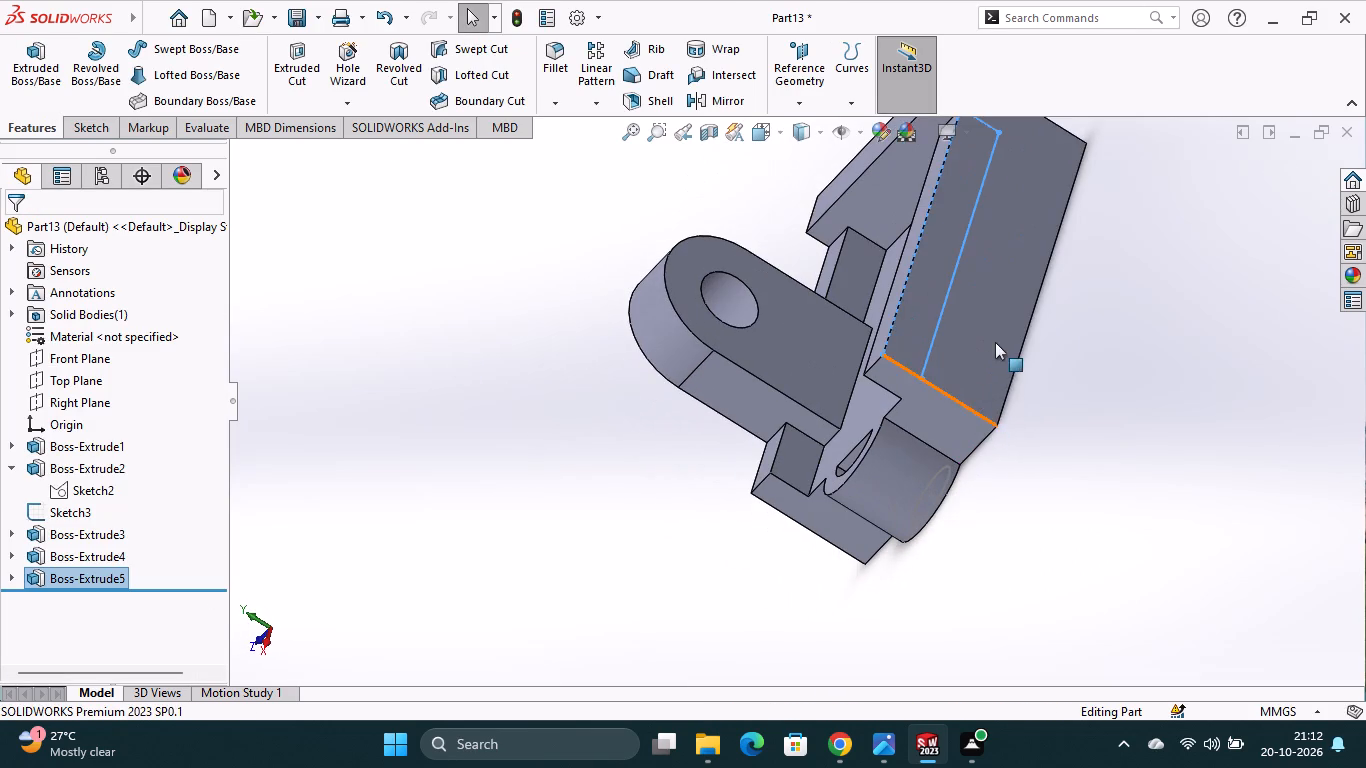
{"action": "left_click", "coordinate": [1001, 330]}
{"action": "left_click", "coordinate": [1075, 277]}
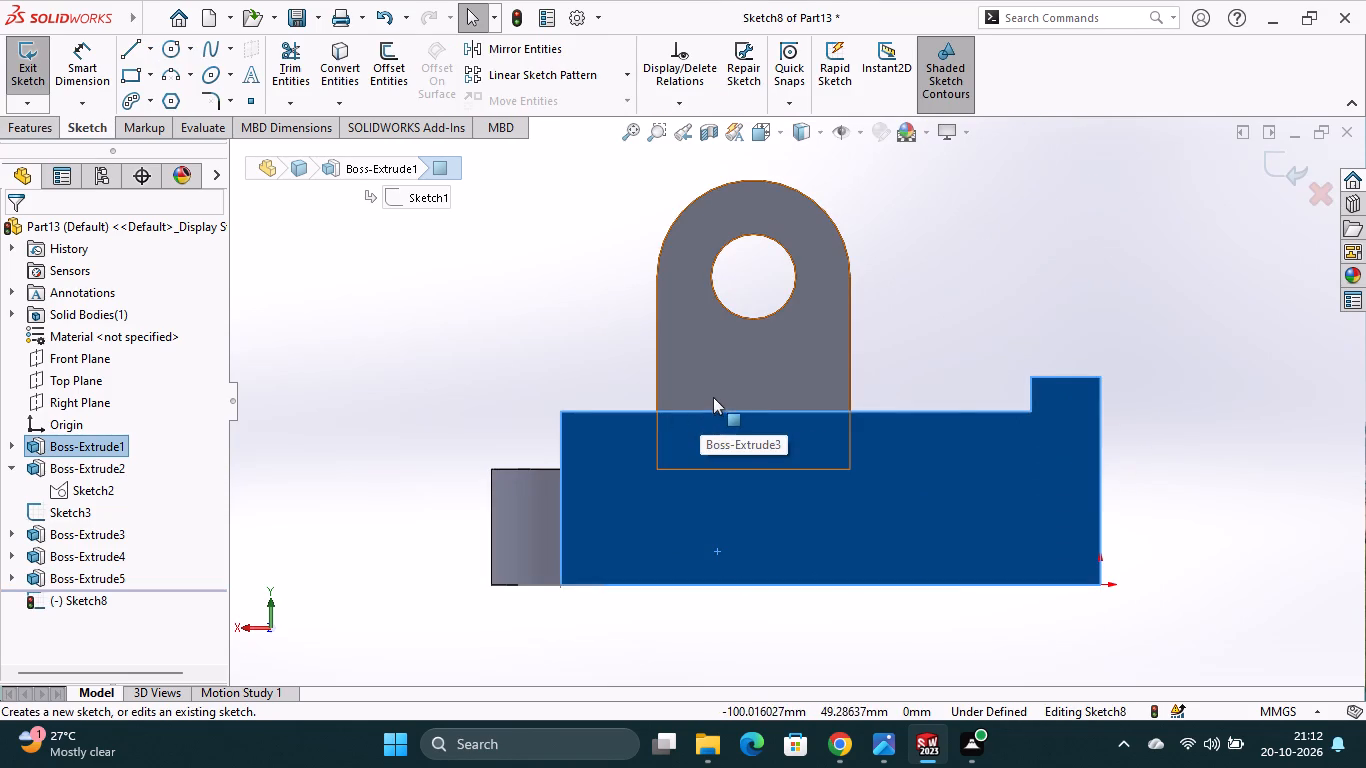
{"action": "left_click", "coordinate": [134, 49]}
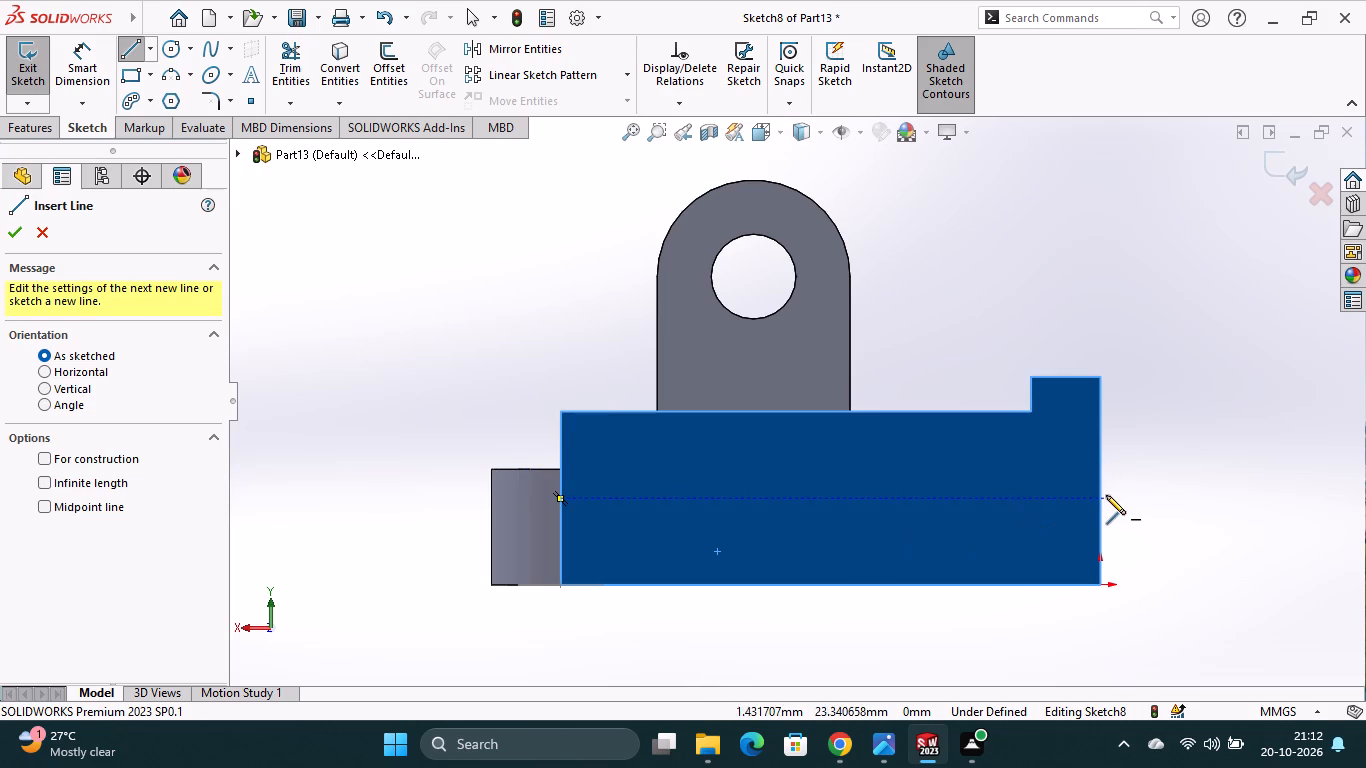
{"action": "left_click", "coordinate": [1104, 584]}
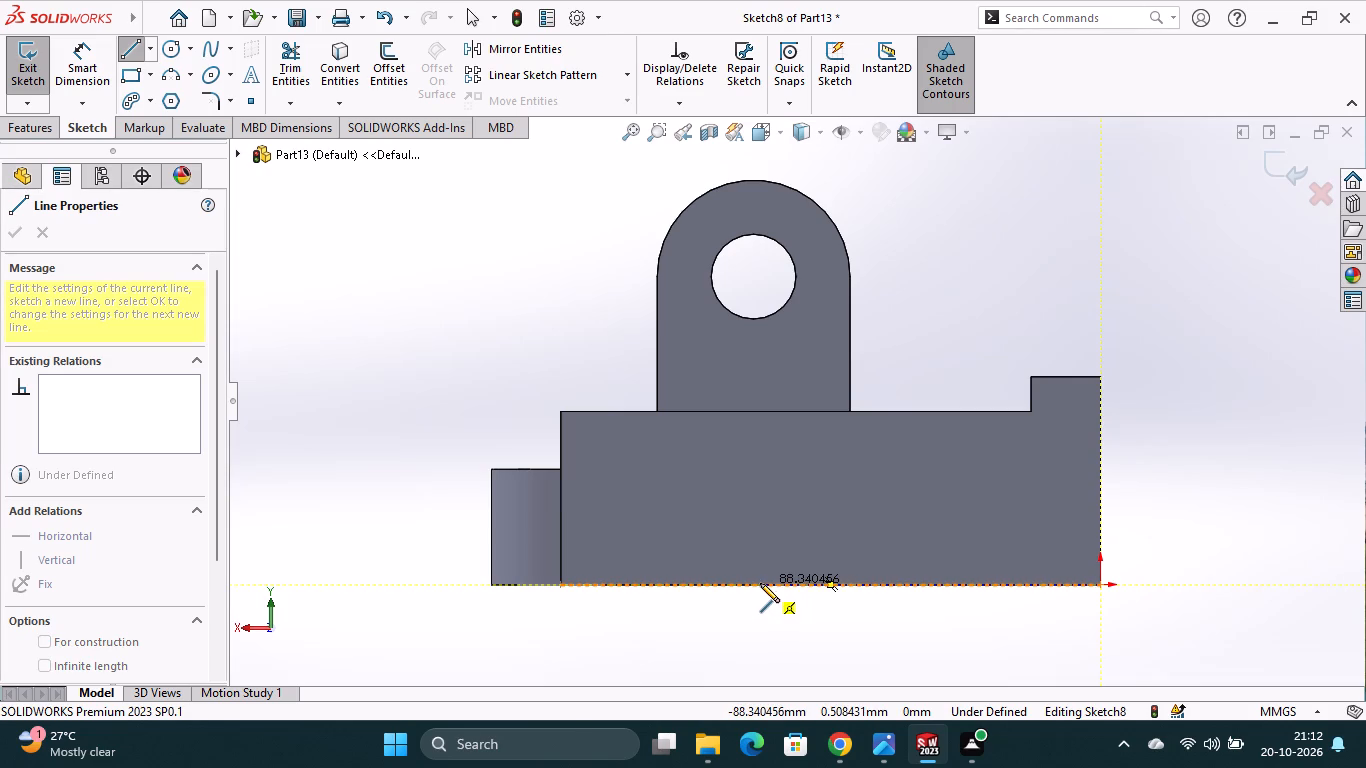
{"action": "left_click", "coordinate": [760, 583]}
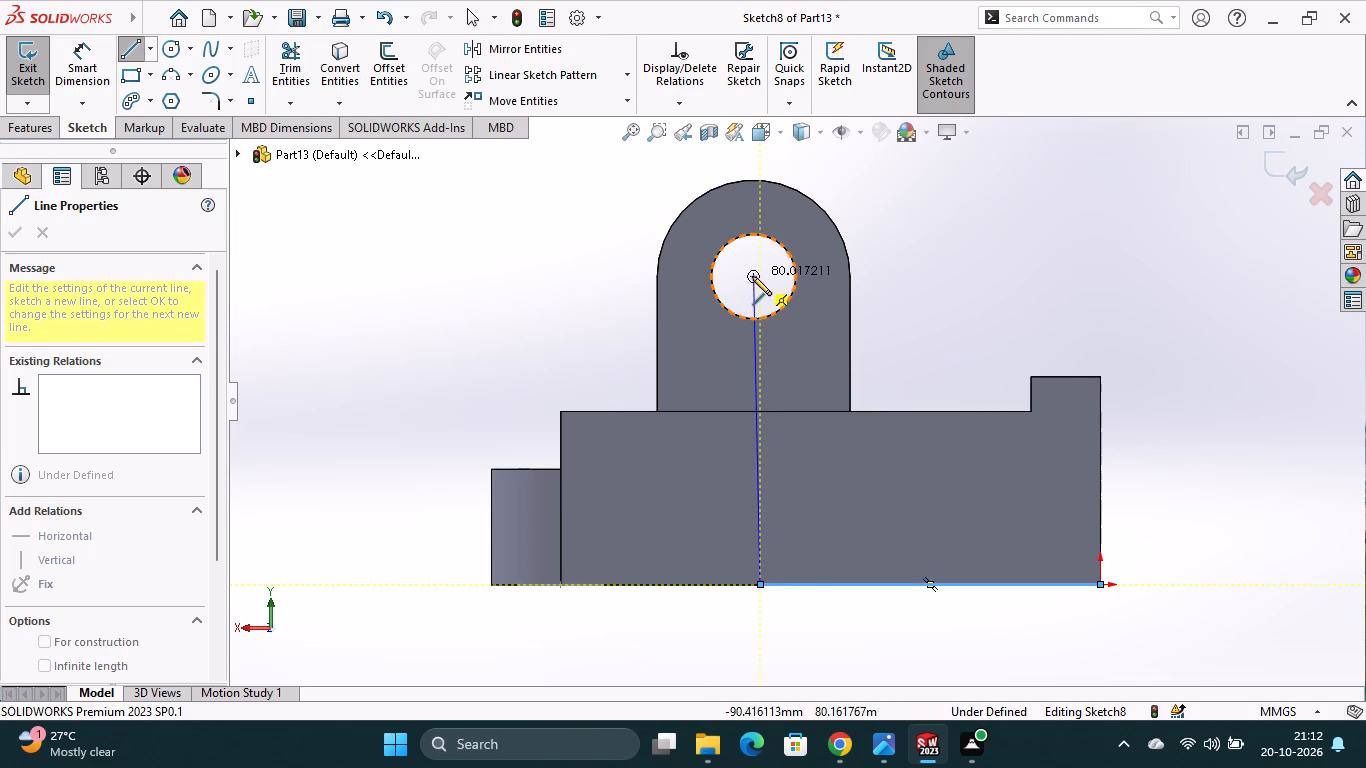
{"action": "left_click", "coordinate": [752, 276]}
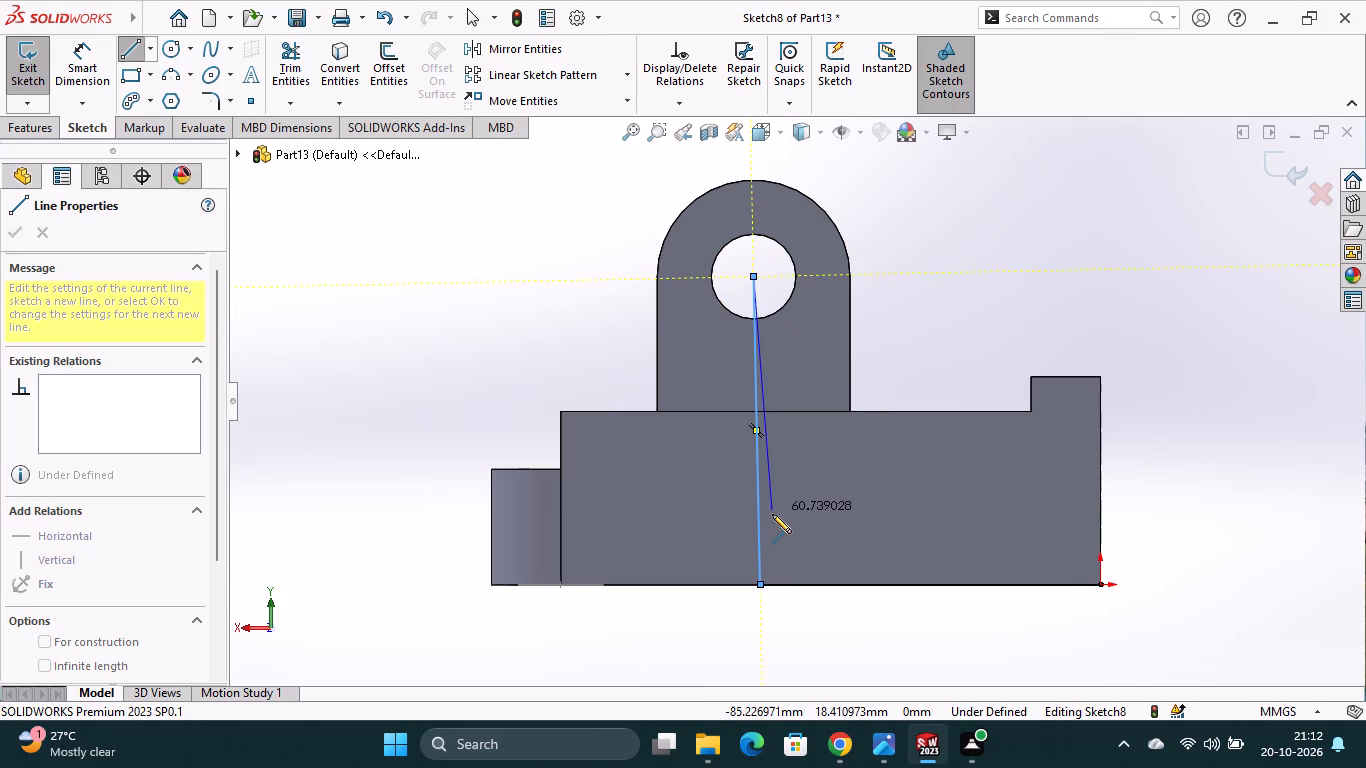
{"action": "key", "text": "Escape"}
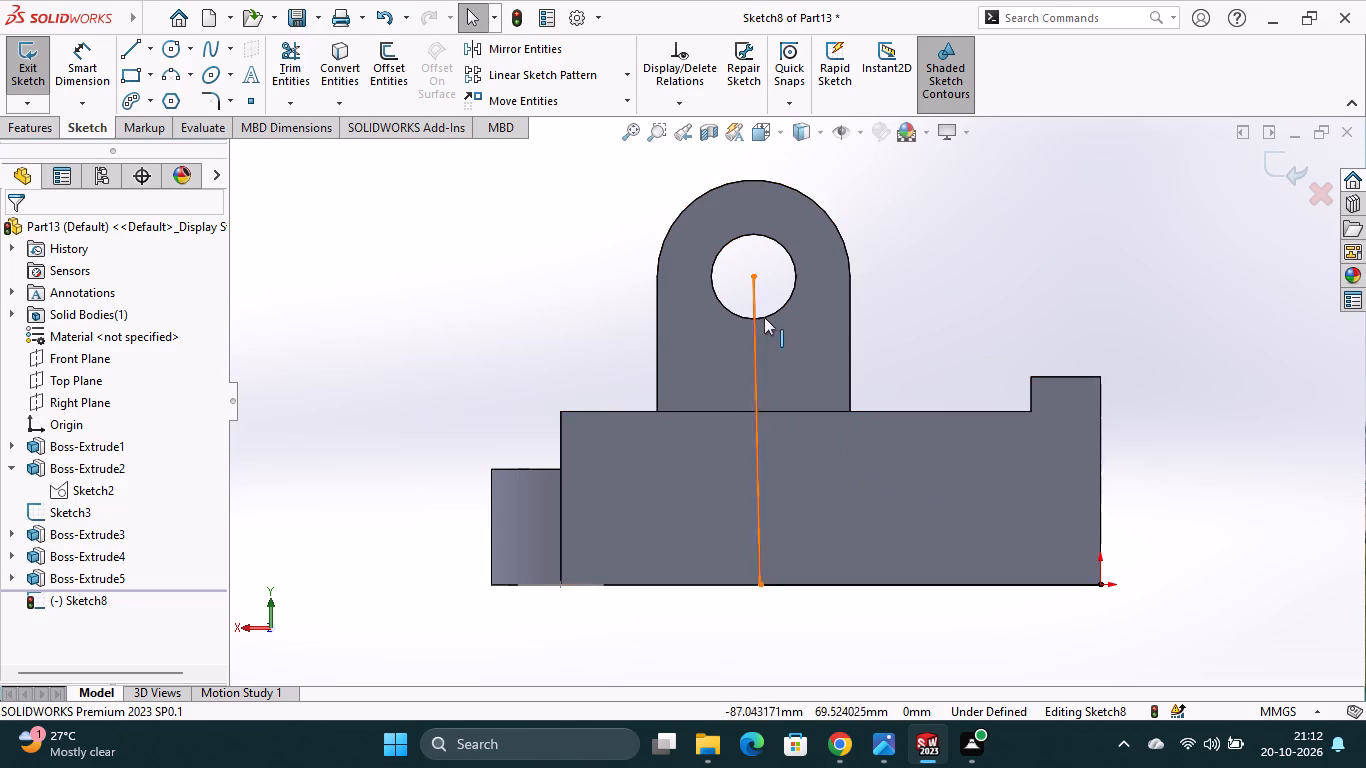
Make the line running up to the hole centre vertical.
{"action": "right_click", "coordinate": [755, 458]}
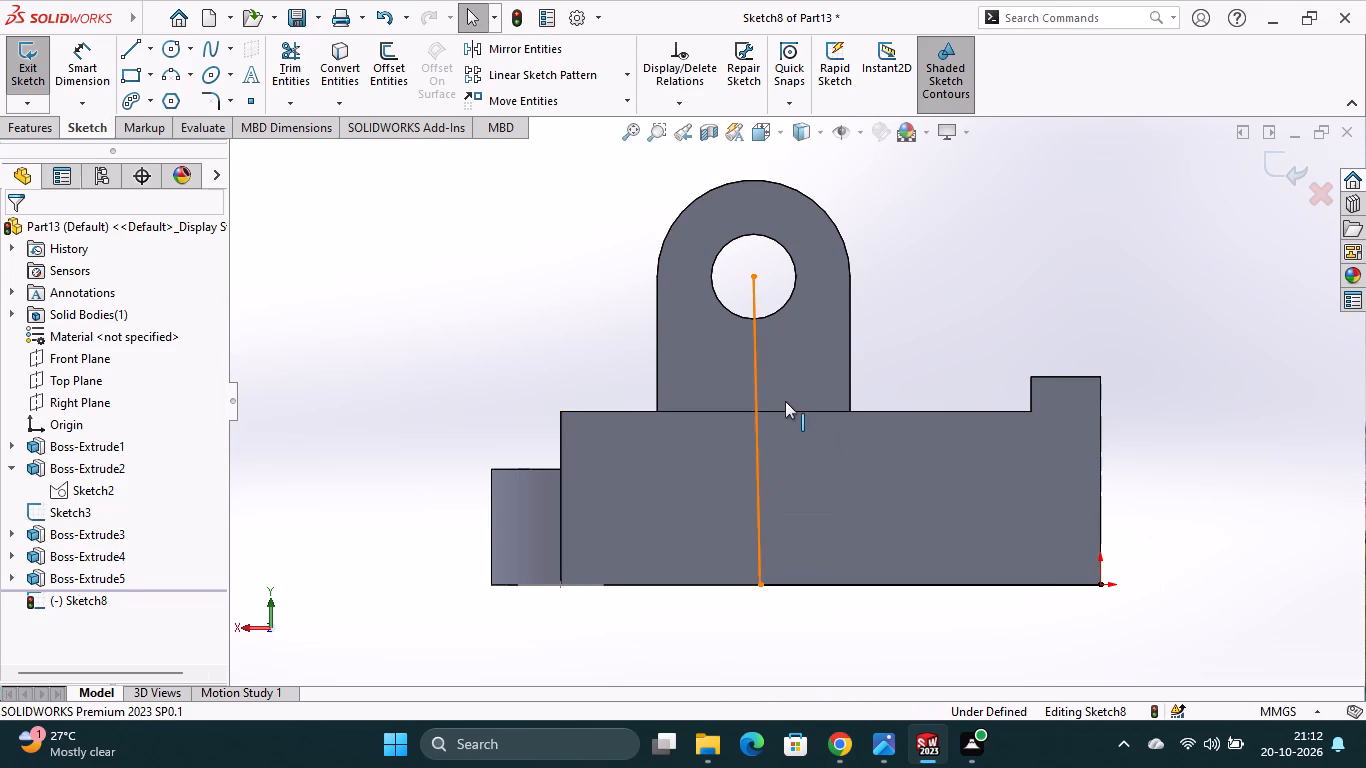
{"action": "left_click", "coordinate": [805, 319]}
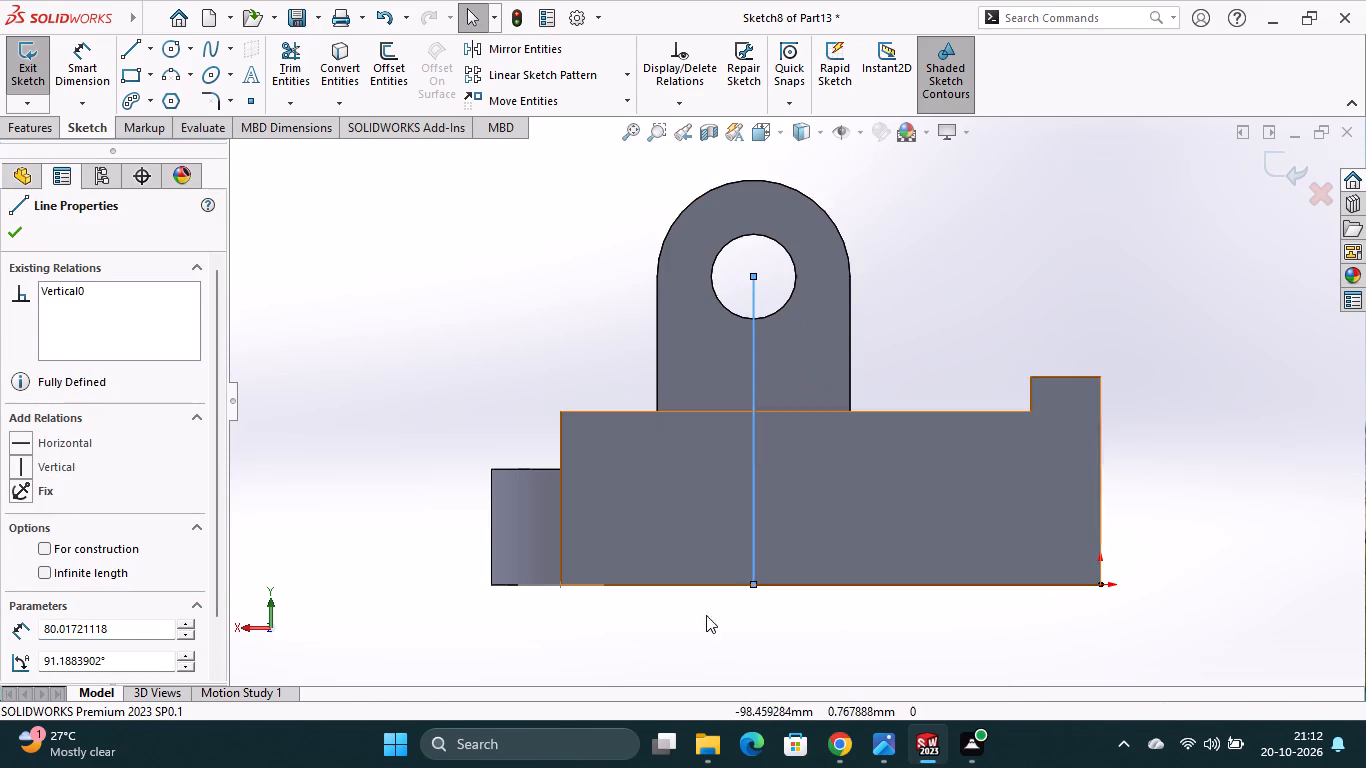
{"action": "left_click", "coordinate": [695, 665]}
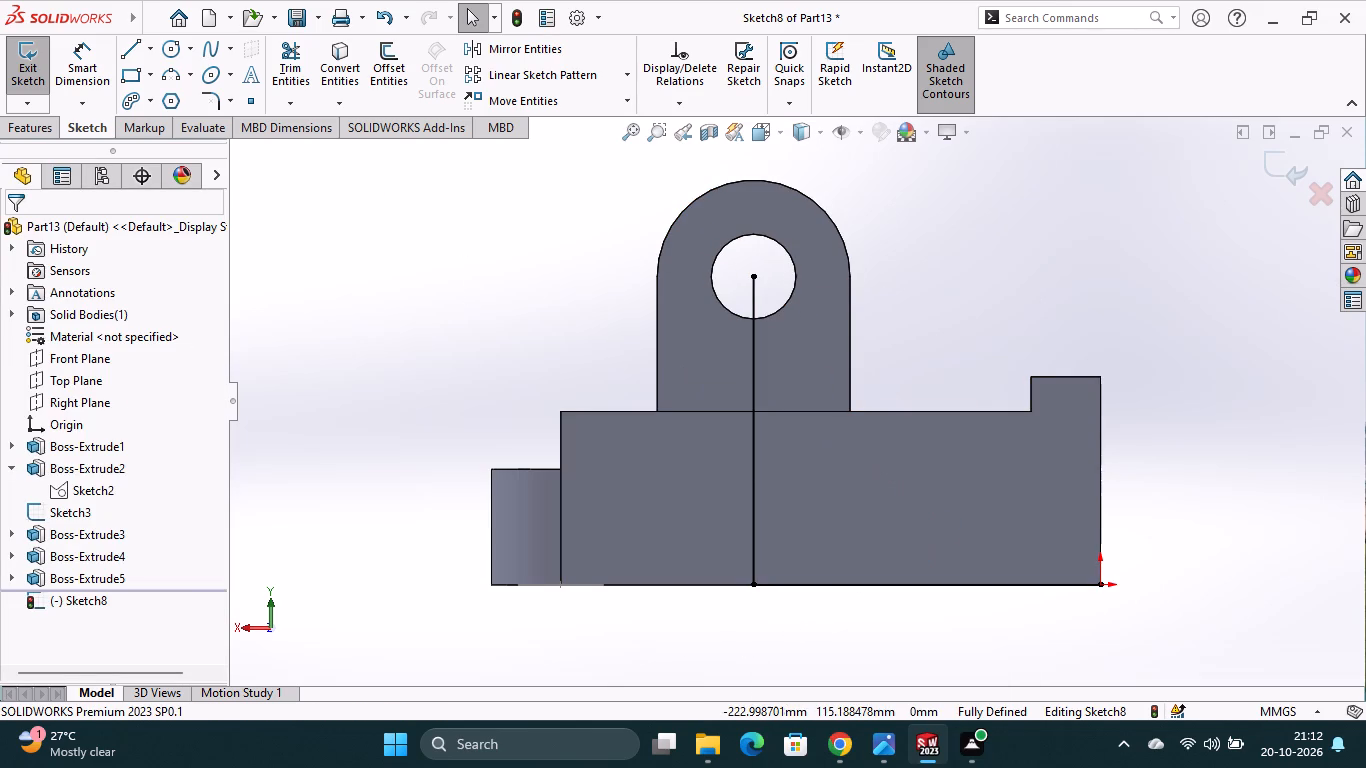
Check the lengths of the bottom-edge line and the vertical line with Smart Dimension, placing no dimension.
{"action": "left_click", "coordinate": [93, 61]}
{"action": "left_click", "coordinate": [885, 588]}
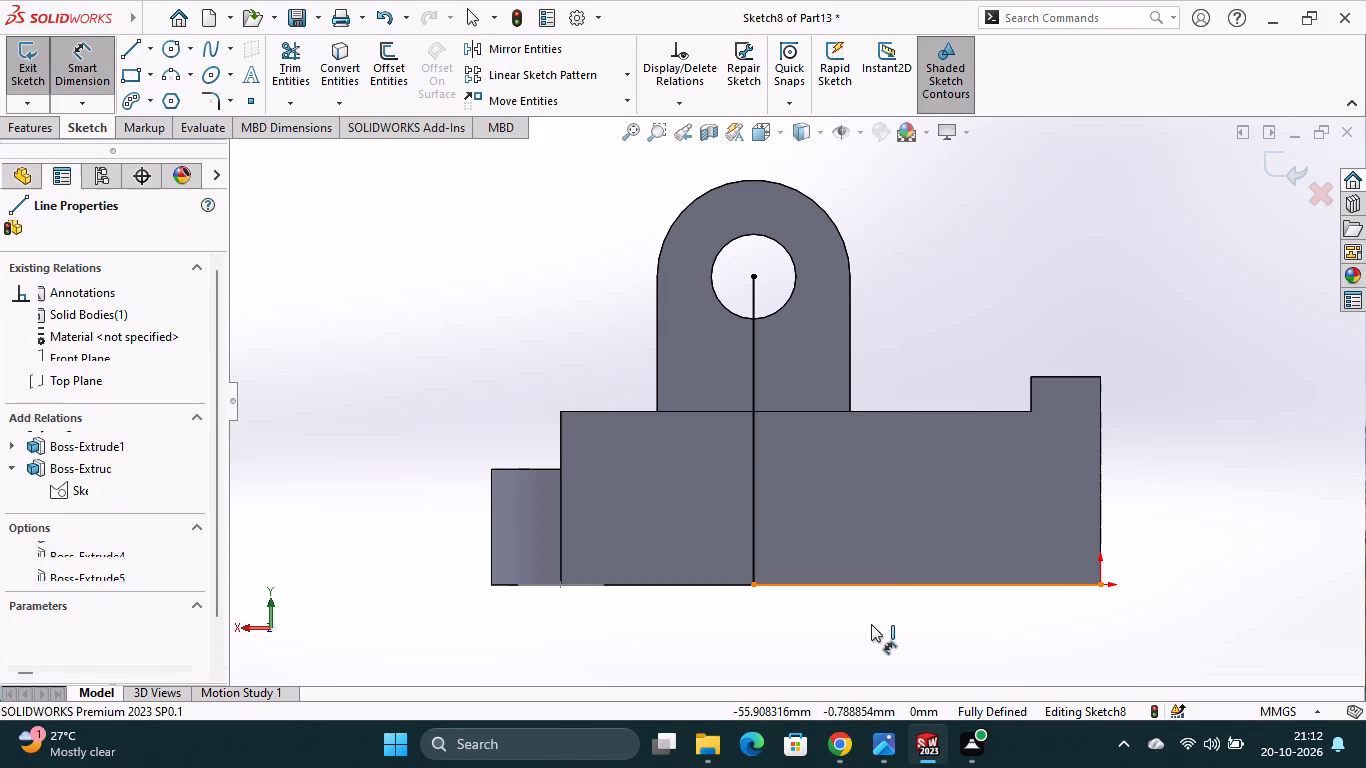
{"action": "key", "text": "Escape"}
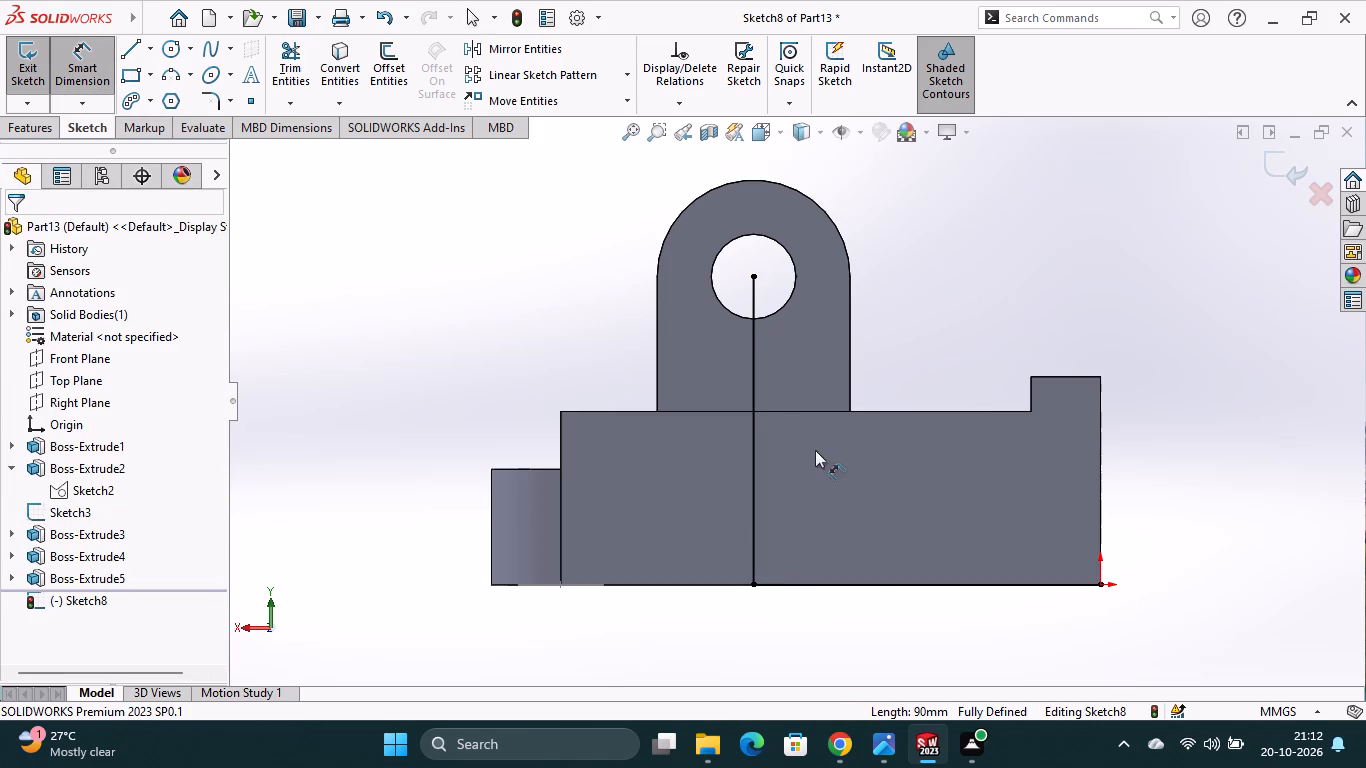
{"action": "left_click", "coordinate": [750, 365]}
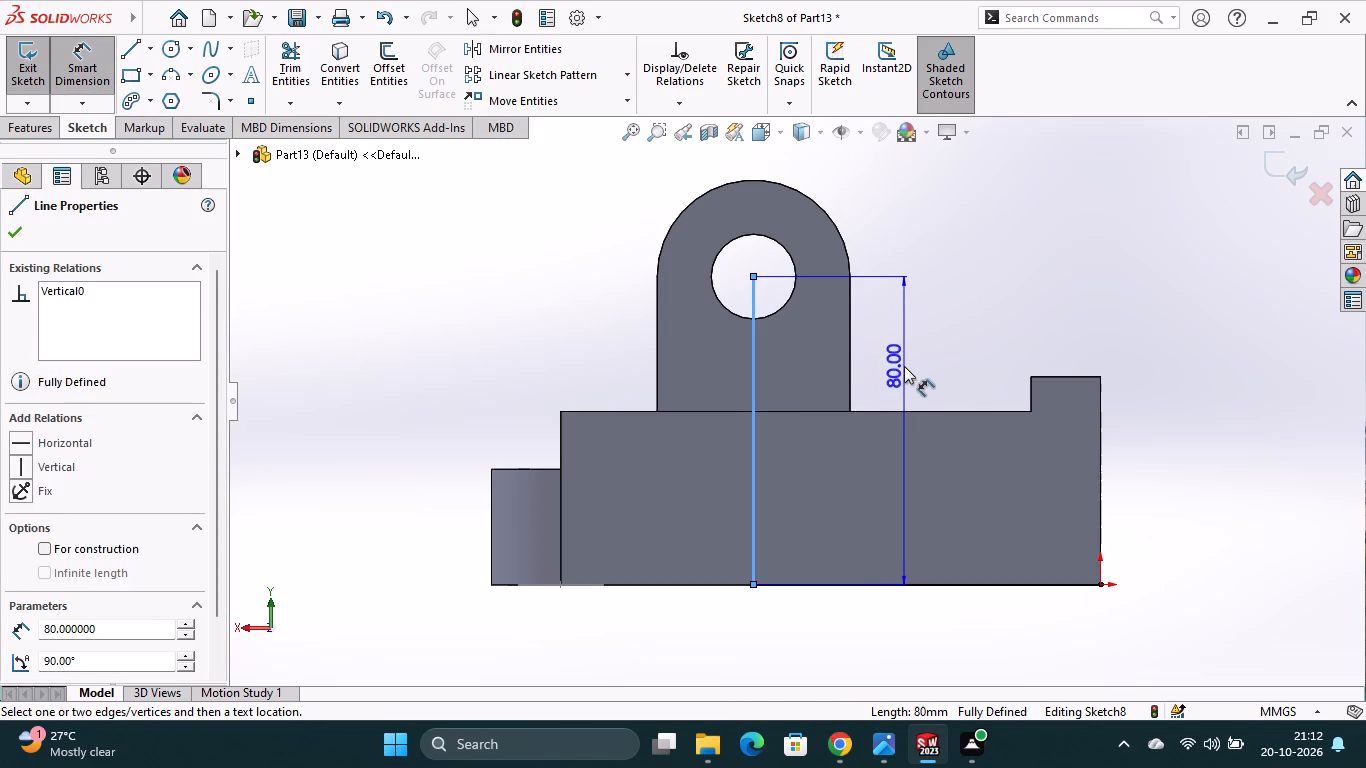
{"action": "key", "text": "Escape"}
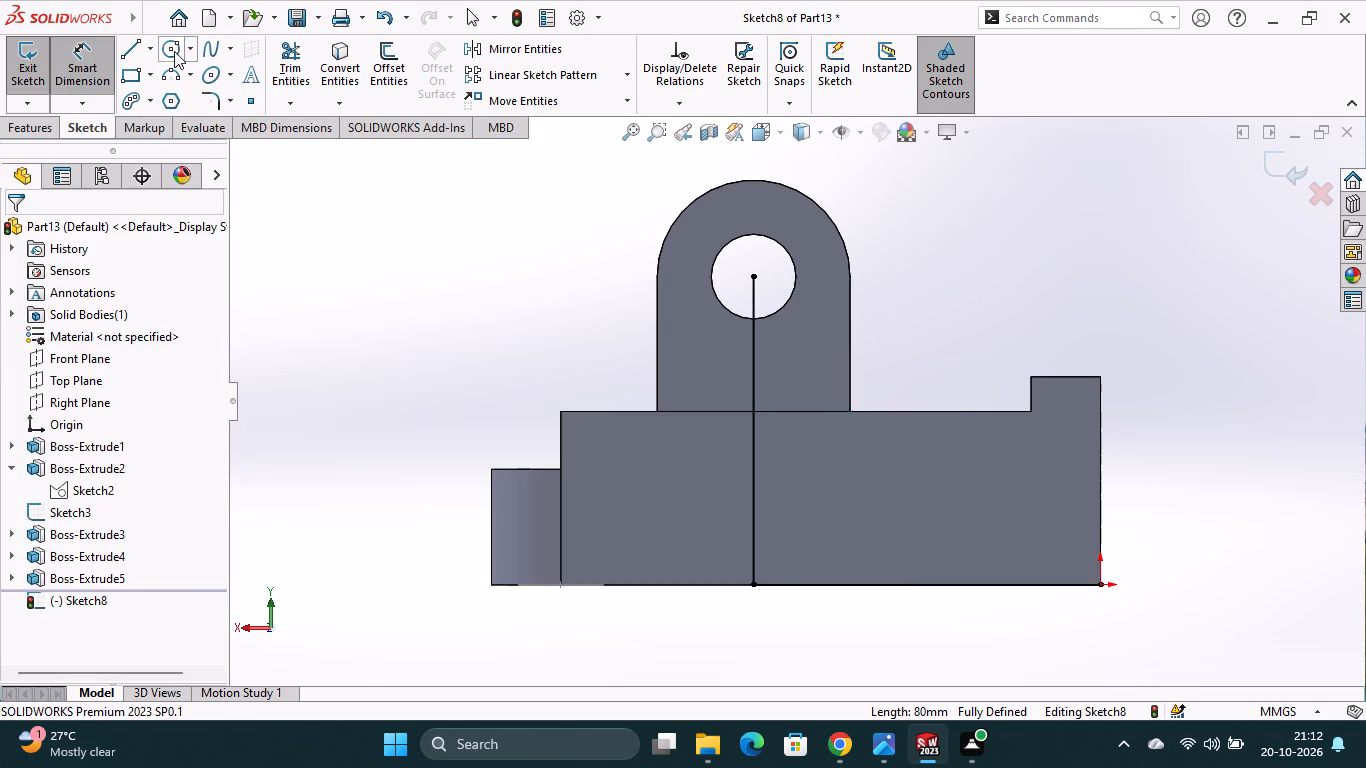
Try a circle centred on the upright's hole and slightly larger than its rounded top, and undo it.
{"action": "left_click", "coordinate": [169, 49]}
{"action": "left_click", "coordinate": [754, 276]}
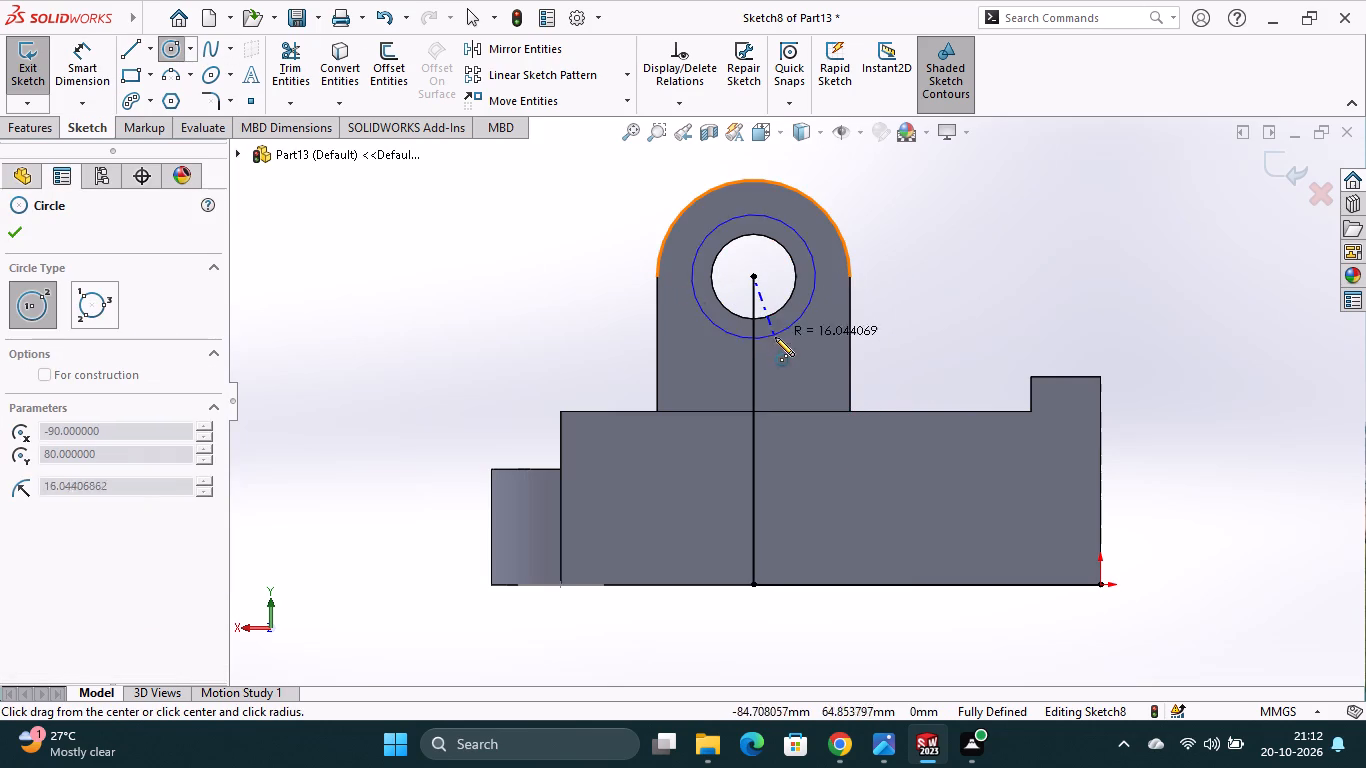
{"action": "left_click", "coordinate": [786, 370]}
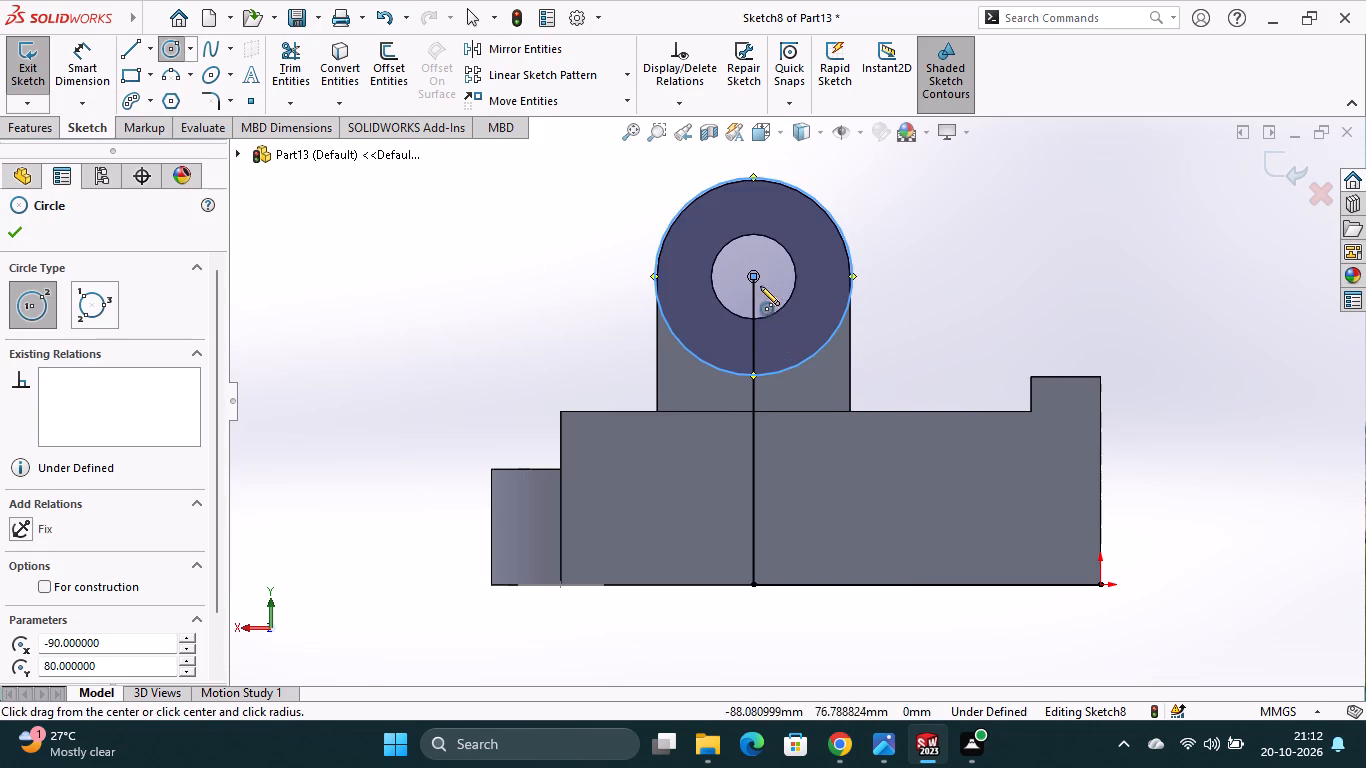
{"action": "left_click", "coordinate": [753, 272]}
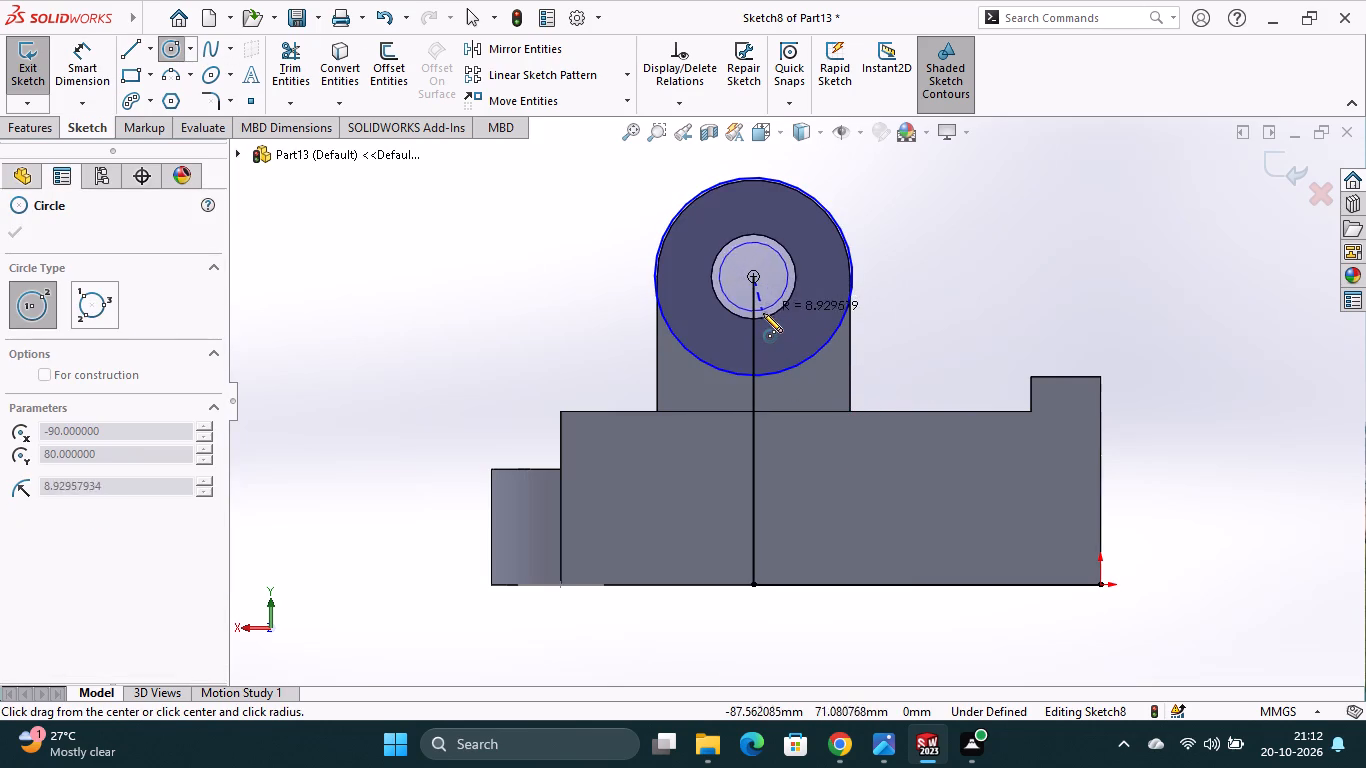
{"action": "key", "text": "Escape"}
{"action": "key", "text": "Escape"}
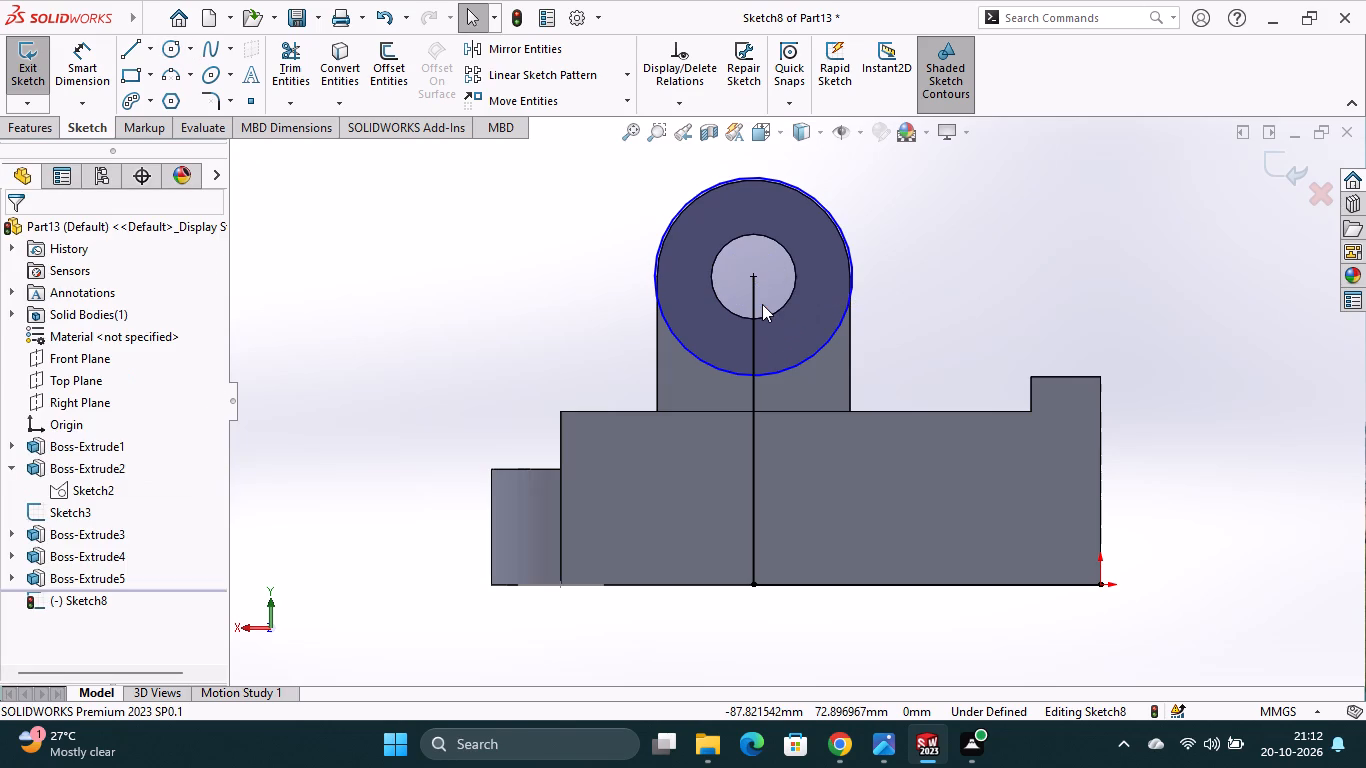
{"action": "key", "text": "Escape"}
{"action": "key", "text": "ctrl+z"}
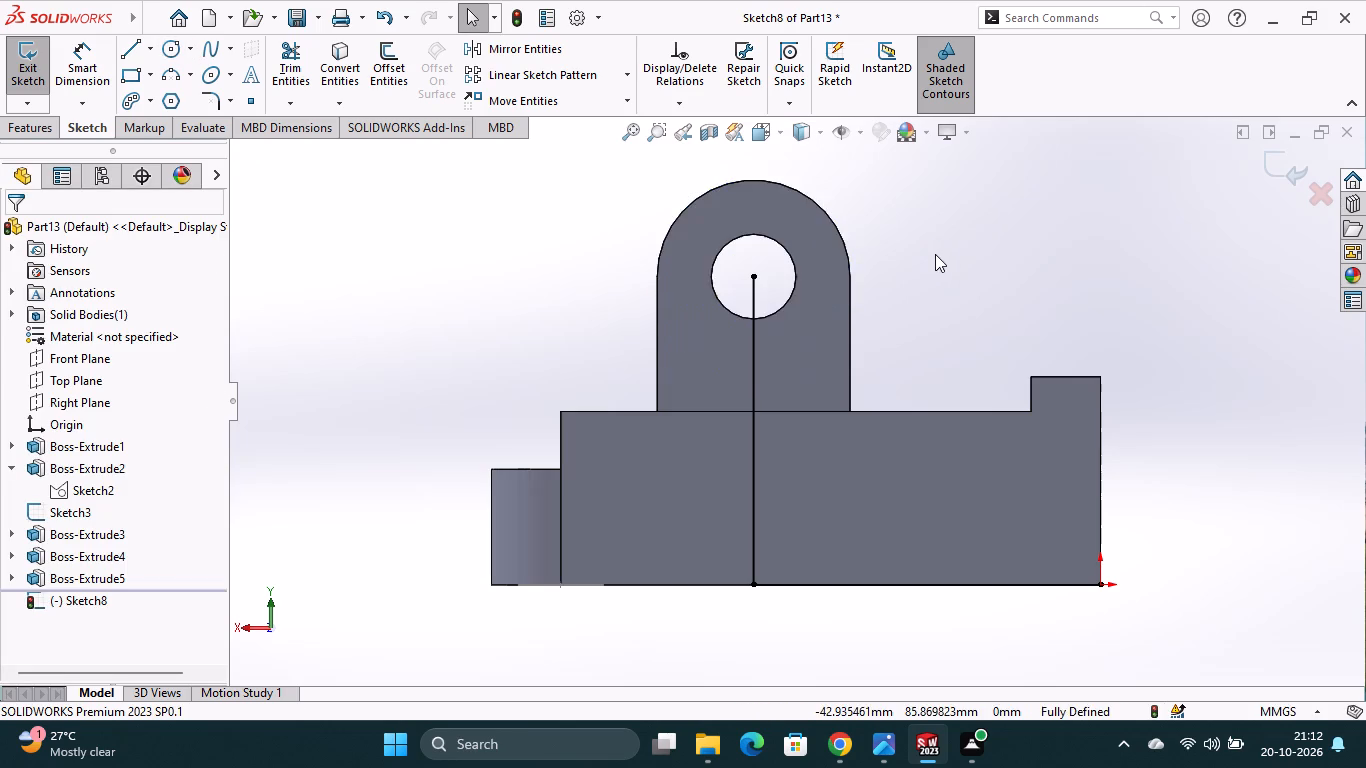
Convert the upright's circular hole edge and rounded top edge into entities of the side-face sketch.
{"action": "left_click", "coordinate": [334, 76]}
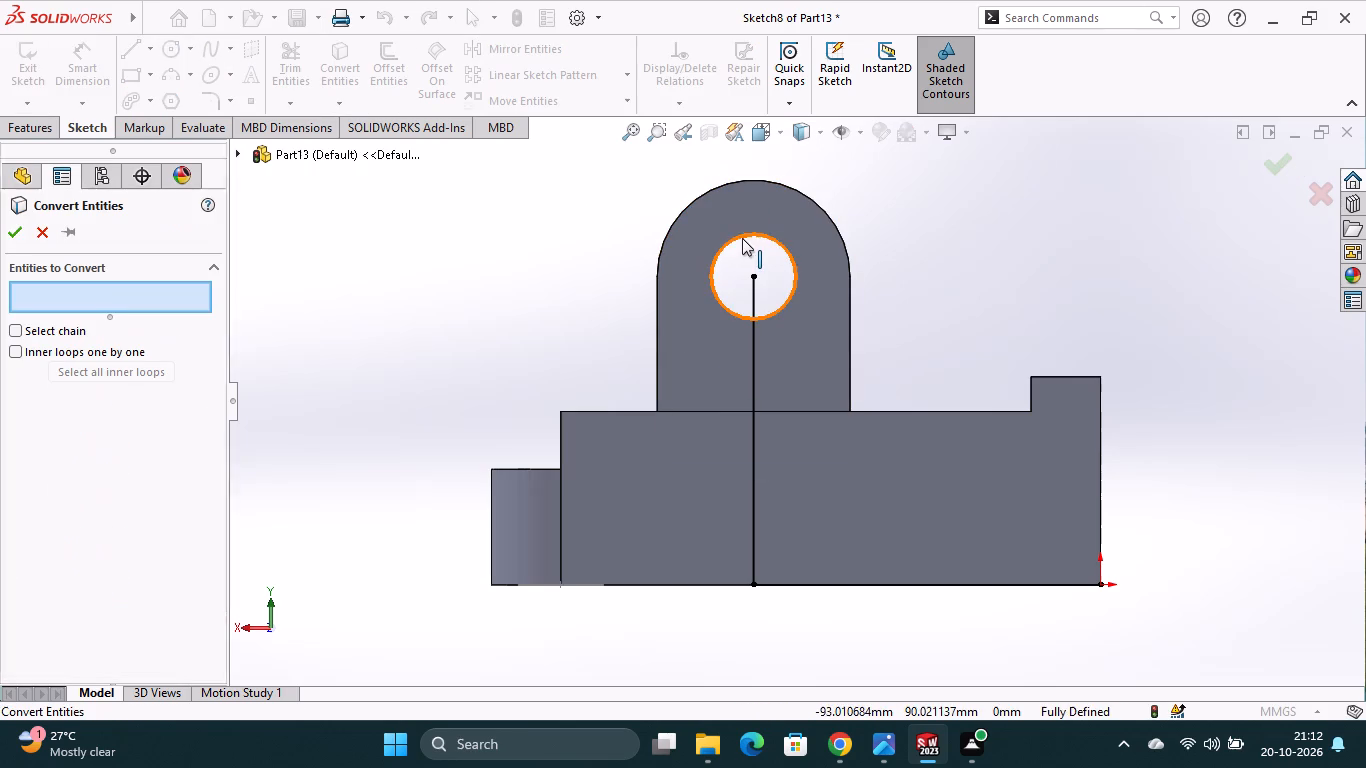
{"action": "left_click", "coordinate": [742, 238]}
{"action": "left_click", "coordinate": [756, 183]}
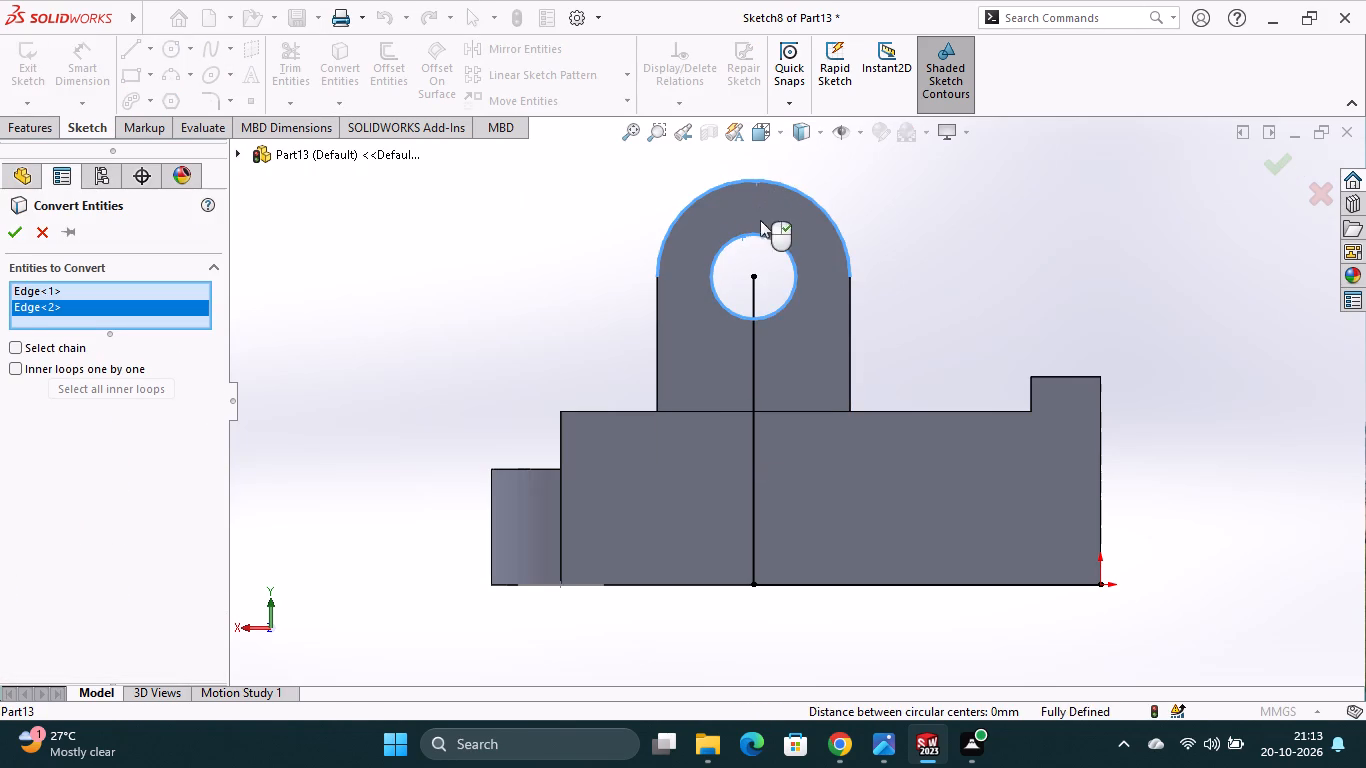
{"action": "scroll", "coordinate": [929, 327], "scroll_direction": "down", "scroll_amount": 1}
{"action": "middle_click", "coordinate": [929, 327]}
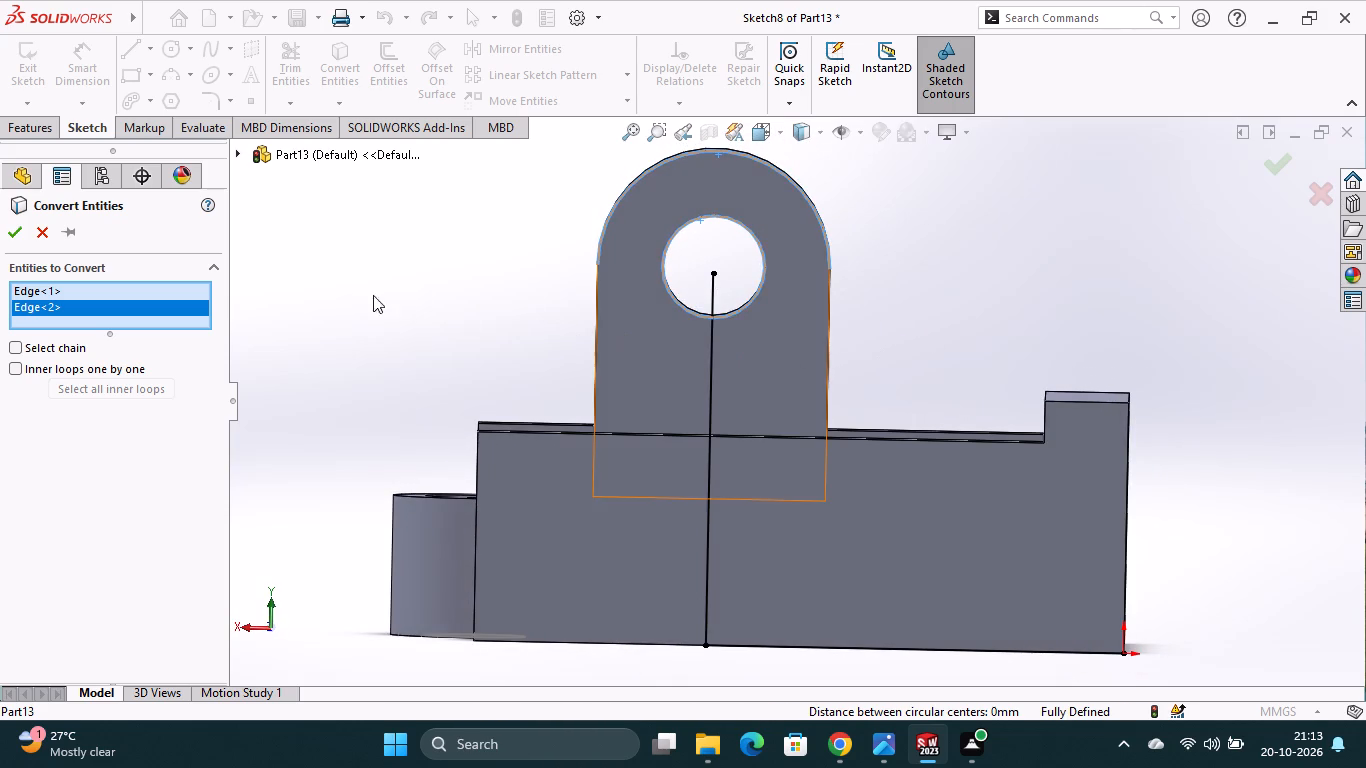
{"action": "left_click", "coordinate": [22, 231]}
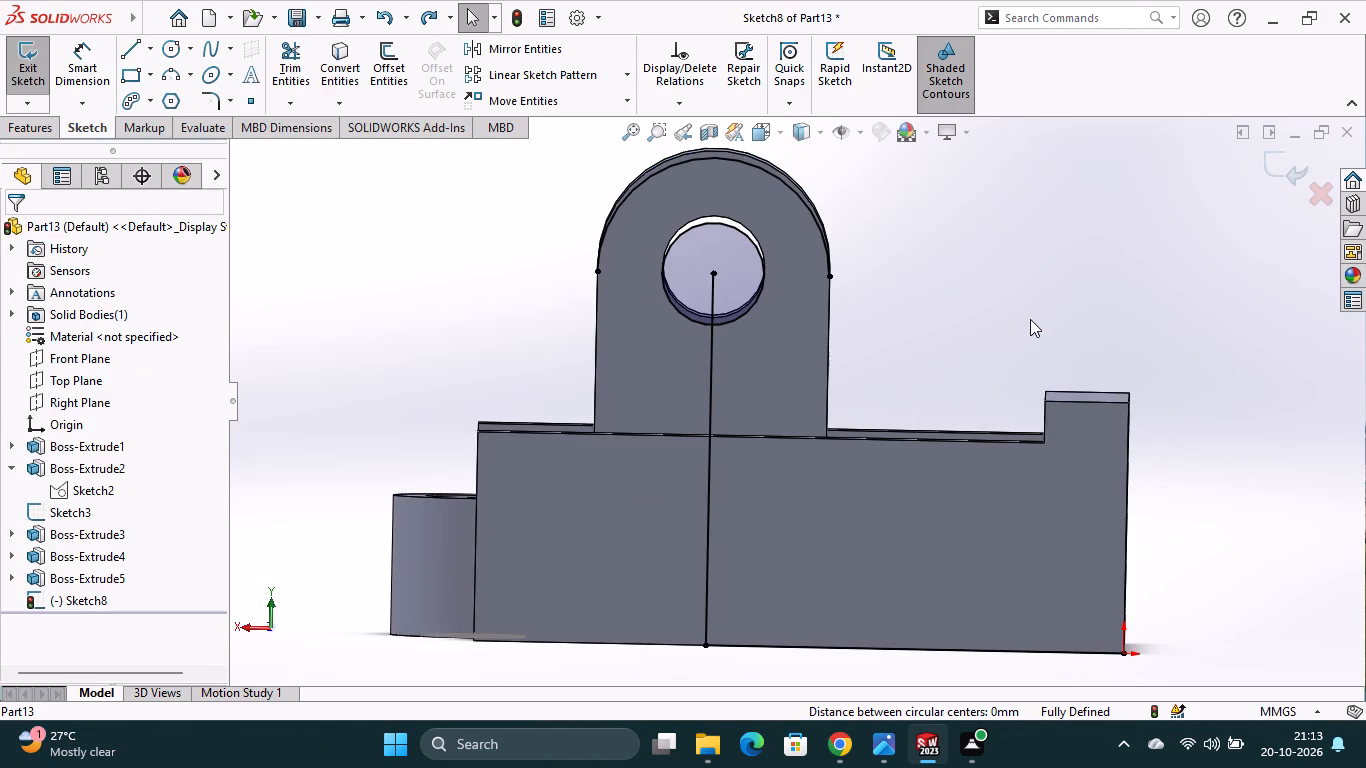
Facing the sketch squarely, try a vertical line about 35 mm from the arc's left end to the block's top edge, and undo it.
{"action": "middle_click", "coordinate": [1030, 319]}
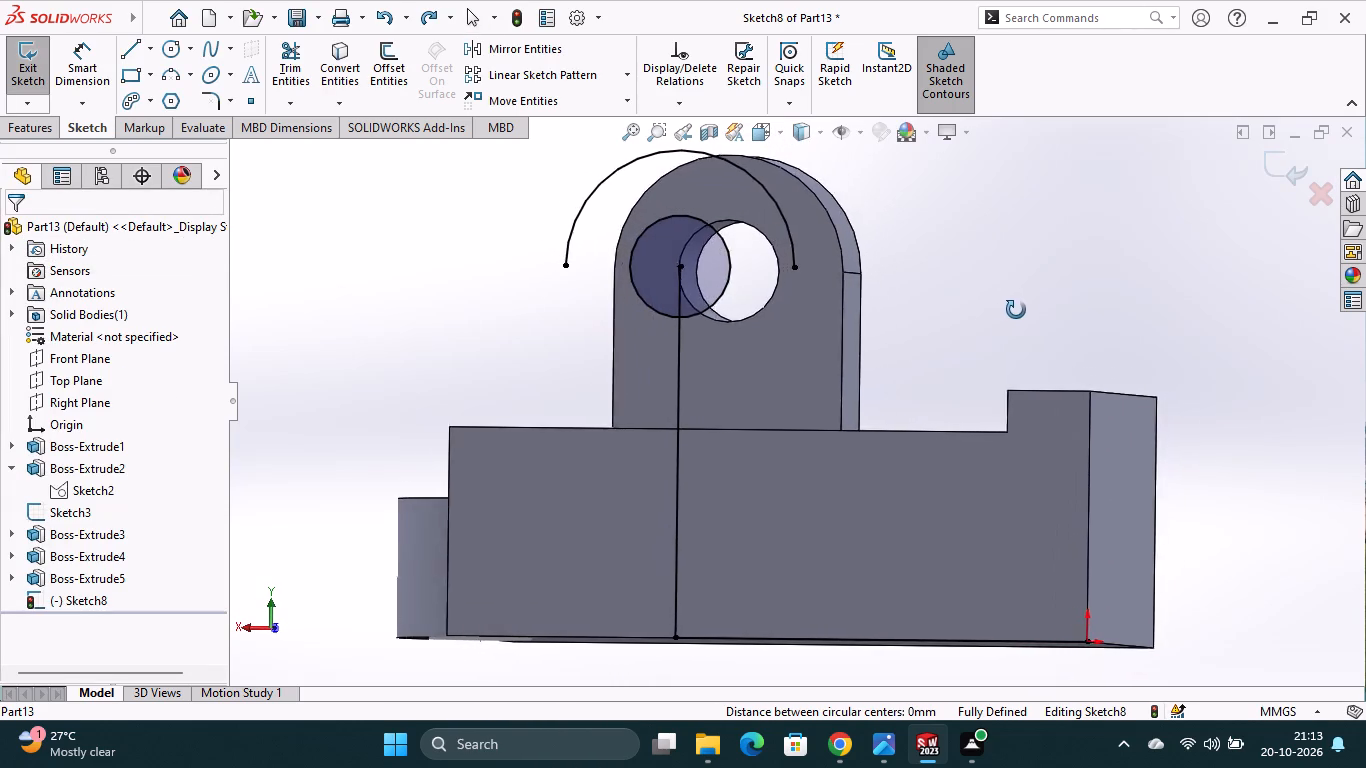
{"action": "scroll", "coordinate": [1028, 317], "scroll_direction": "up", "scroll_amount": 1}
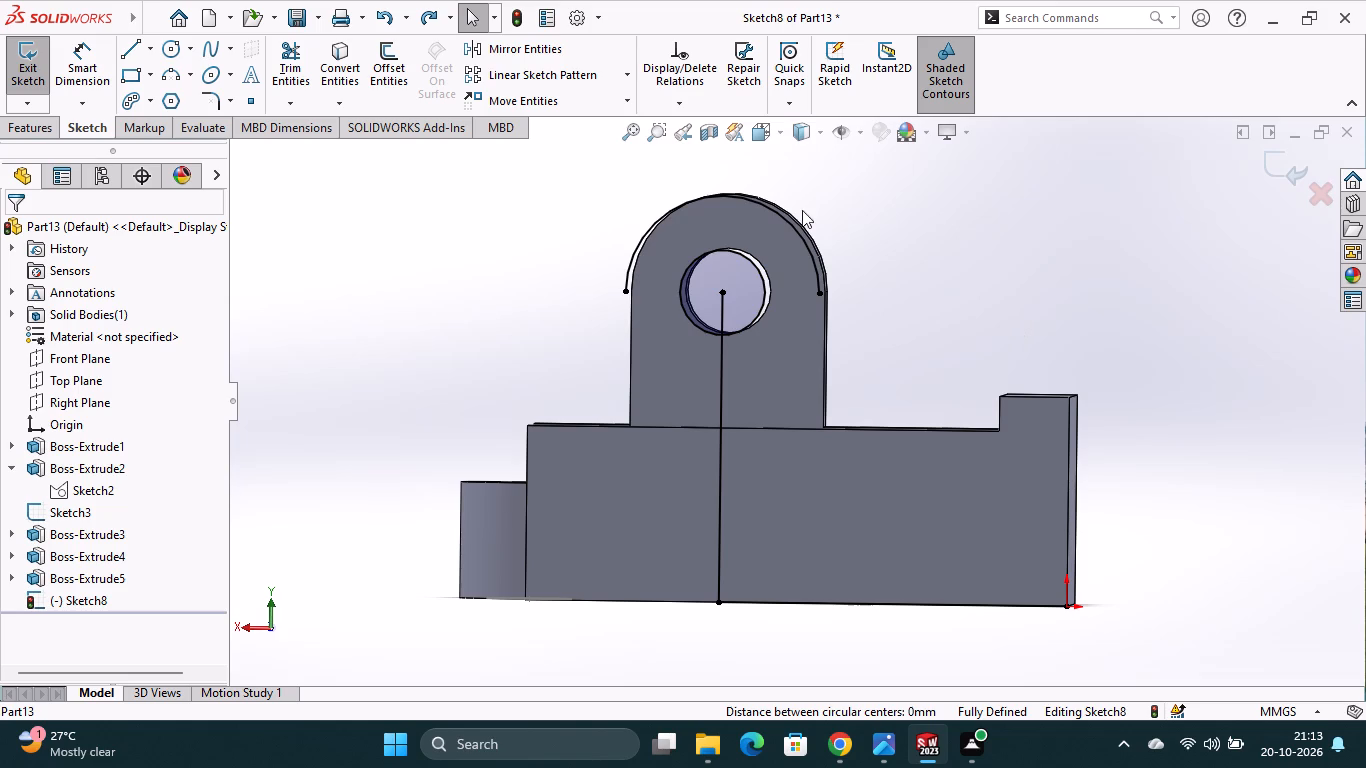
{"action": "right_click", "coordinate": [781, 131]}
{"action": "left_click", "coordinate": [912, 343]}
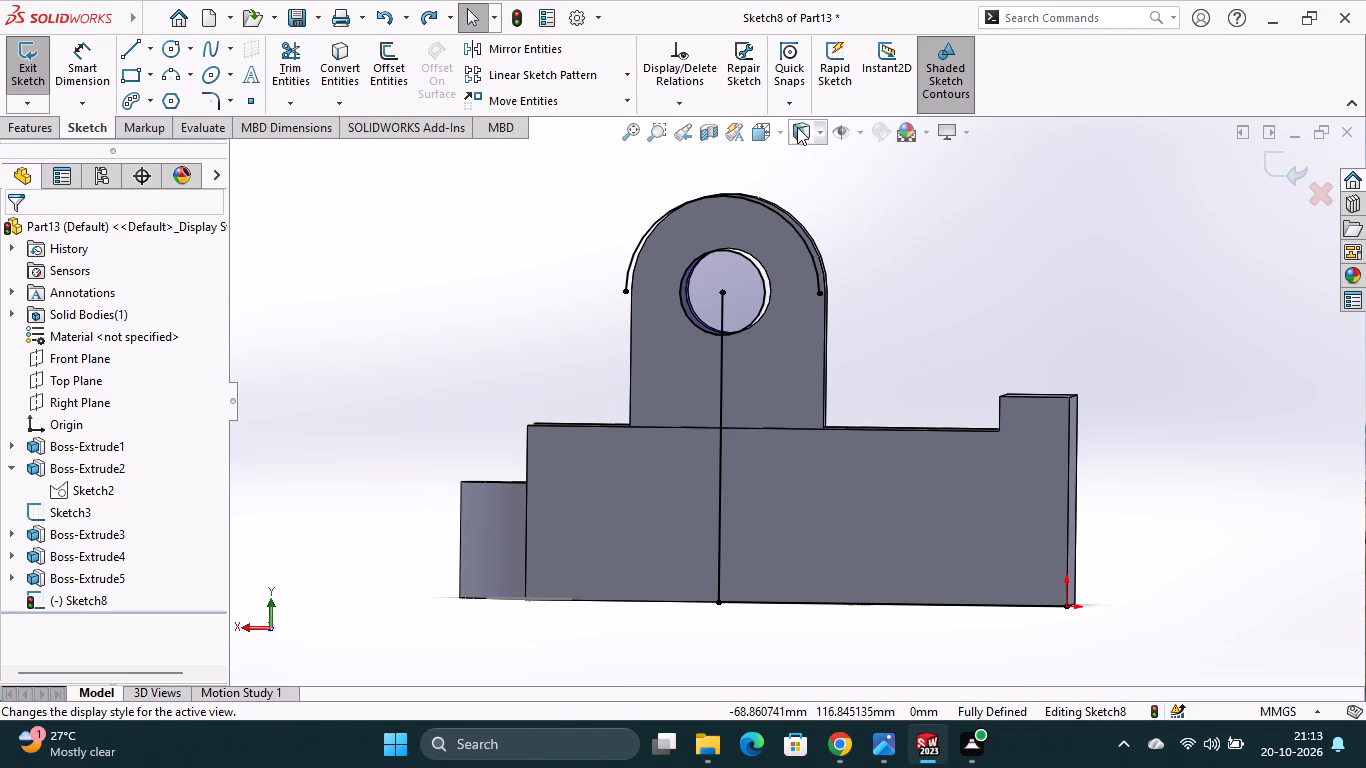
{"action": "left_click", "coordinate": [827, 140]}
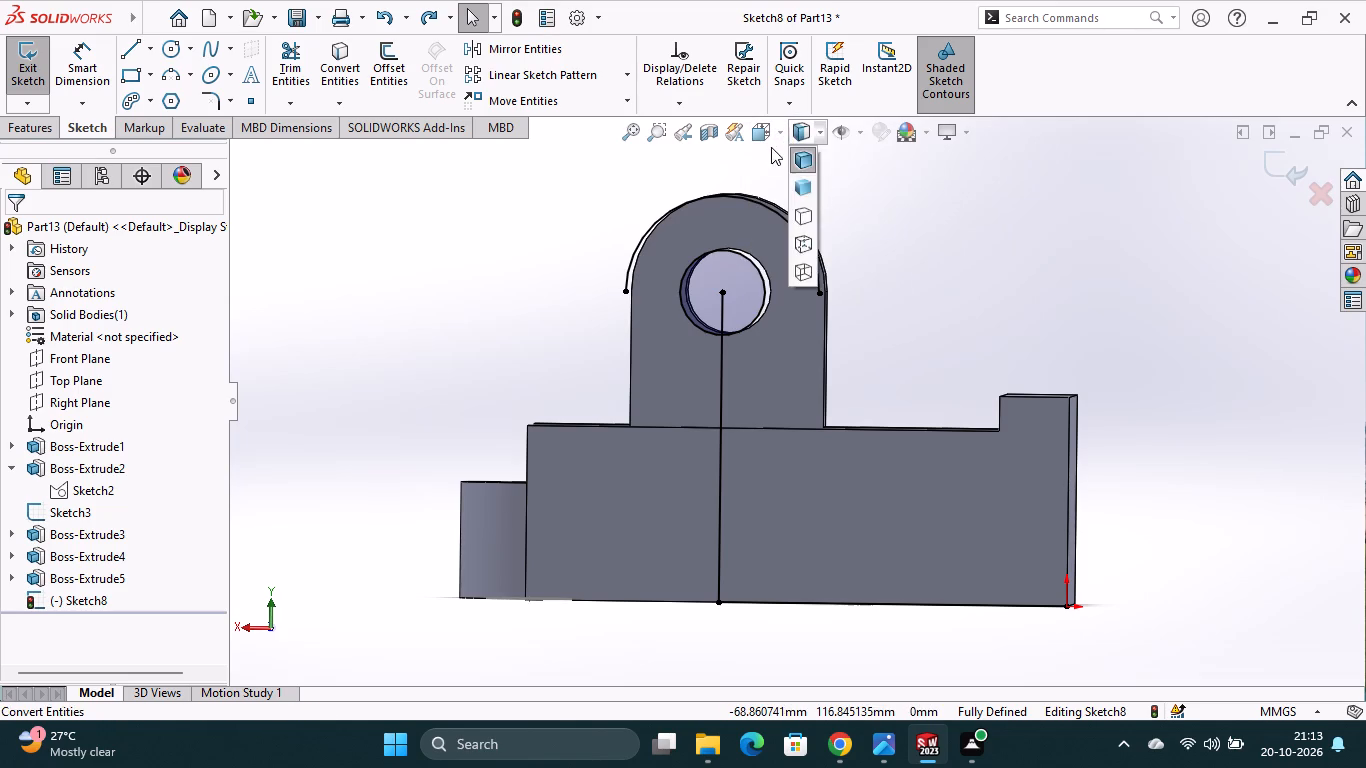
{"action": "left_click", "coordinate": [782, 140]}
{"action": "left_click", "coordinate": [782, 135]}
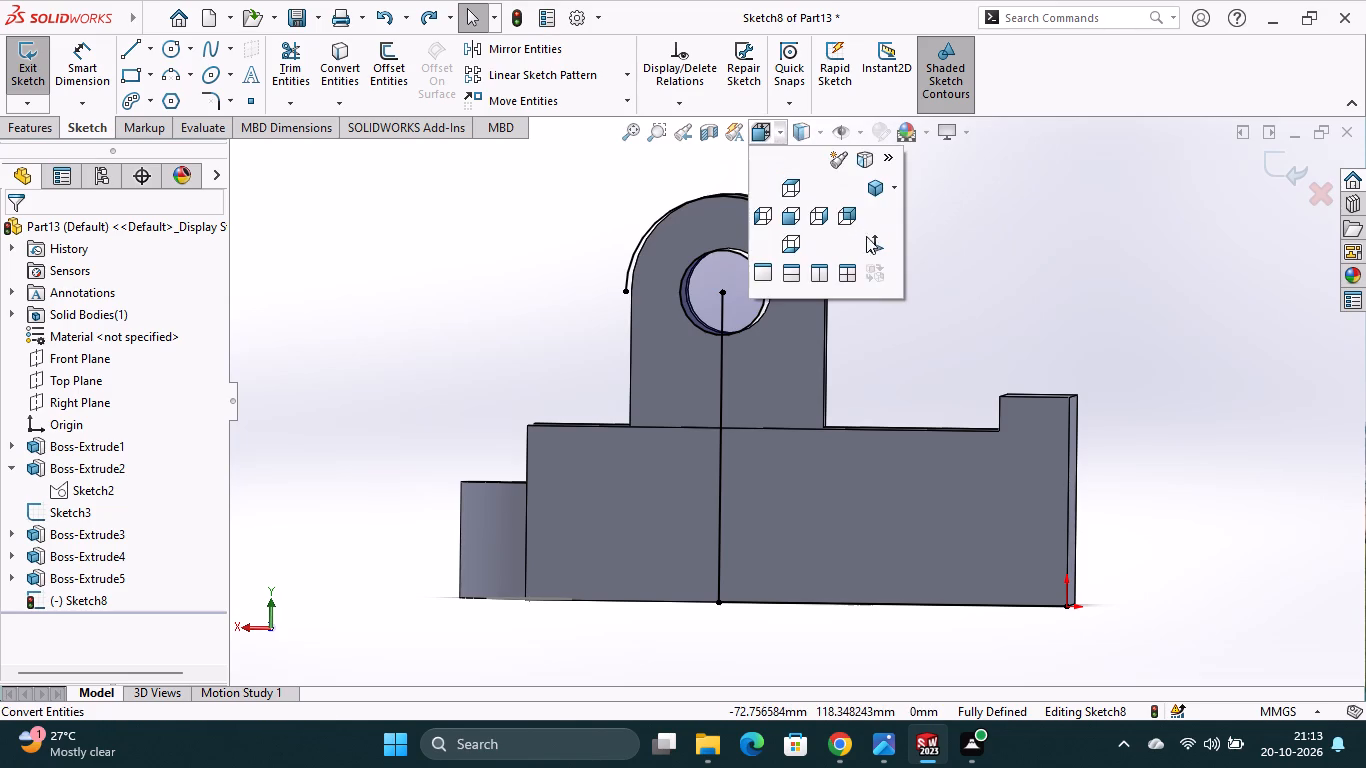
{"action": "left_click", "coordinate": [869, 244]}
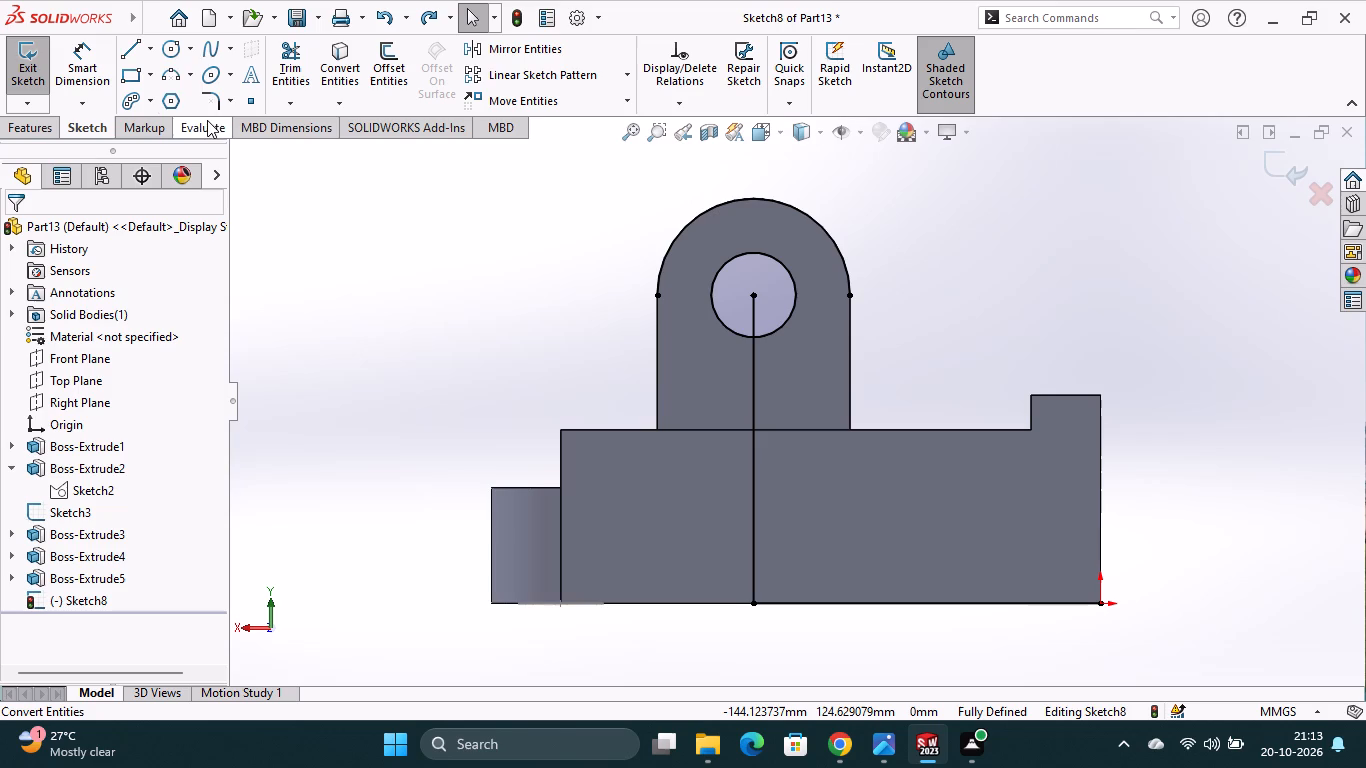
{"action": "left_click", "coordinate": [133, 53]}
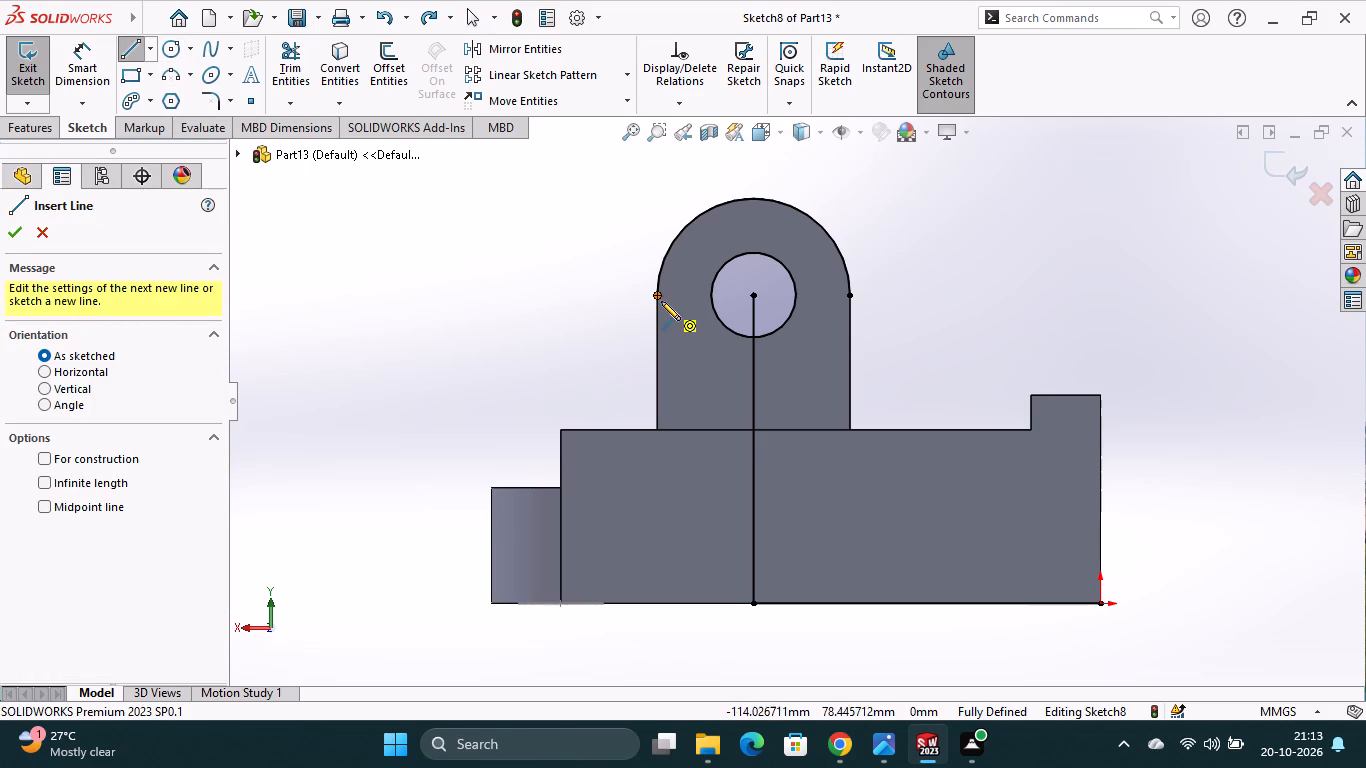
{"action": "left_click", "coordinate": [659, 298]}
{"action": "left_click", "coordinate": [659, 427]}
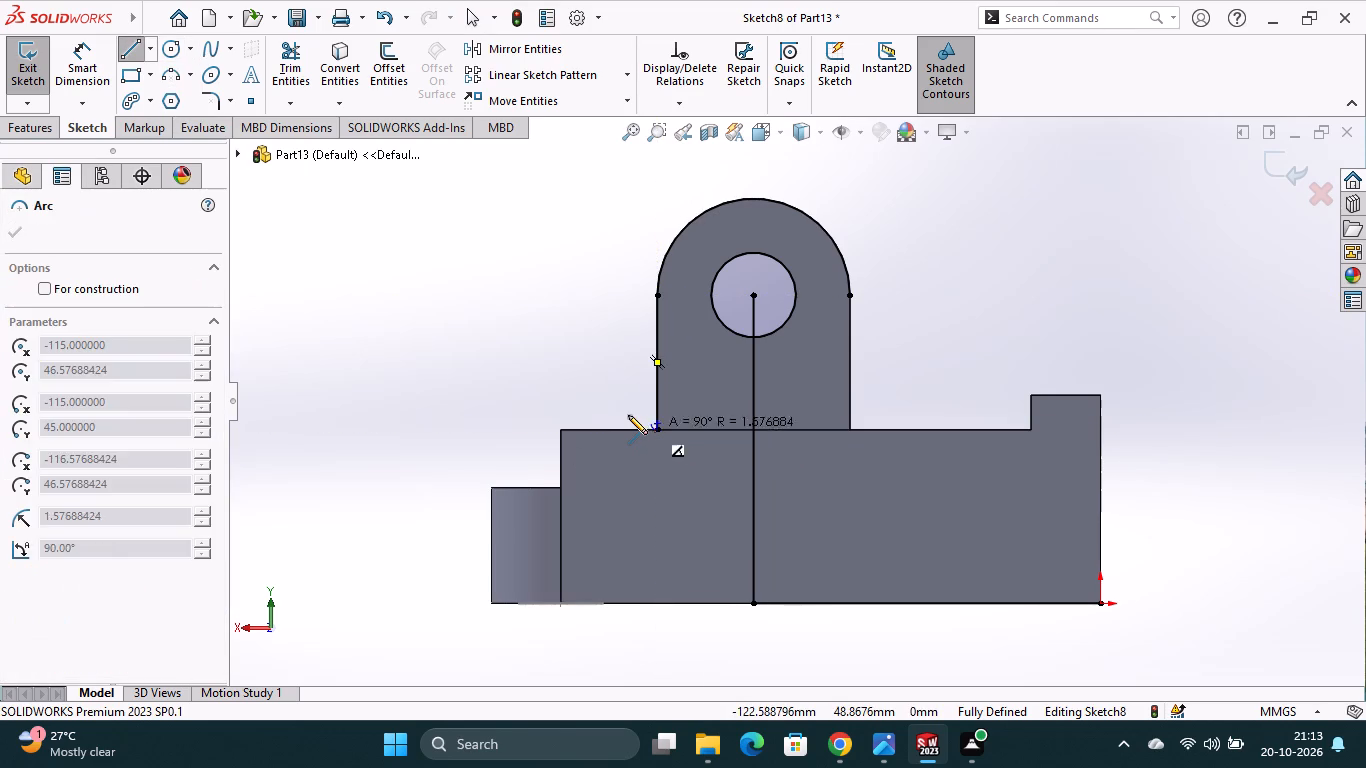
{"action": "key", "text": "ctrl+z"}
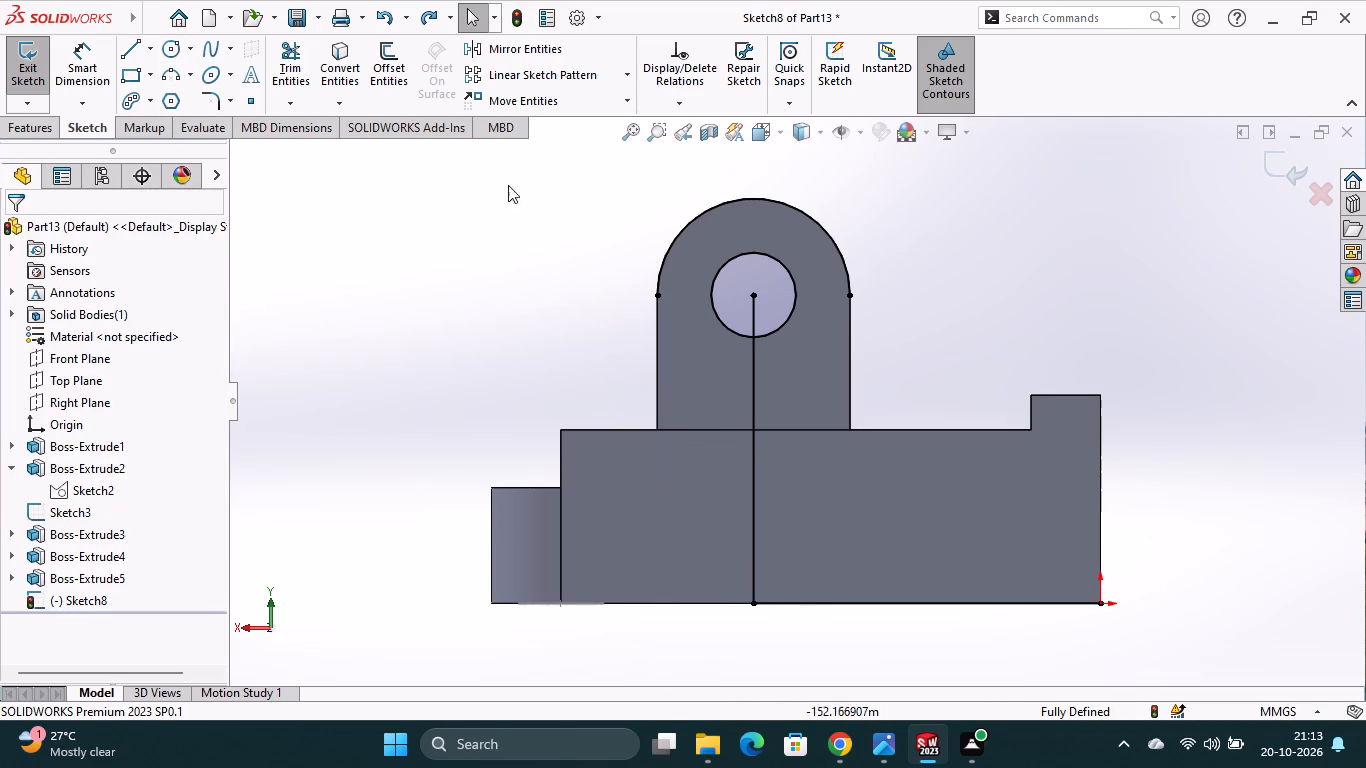
Close the upright profile with a 50 mm vertical line from the arc's left end, a horizontal base line and a vertical line to its other end.
{"action": "left_click", "coordinate": [128, 48]}
{"action": "left_click", "coordinate": [659, 299]}
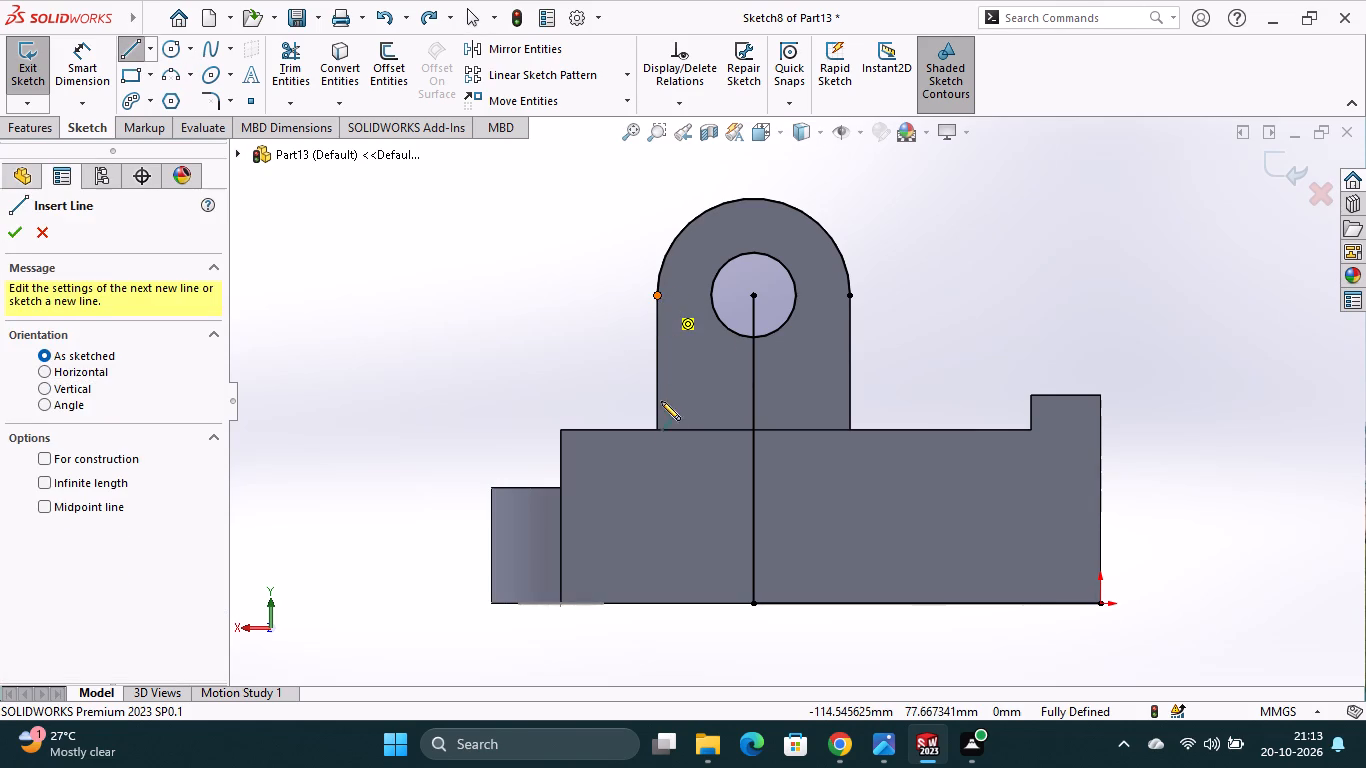
{"action": "left_click", "coordinate": [659, 493]}
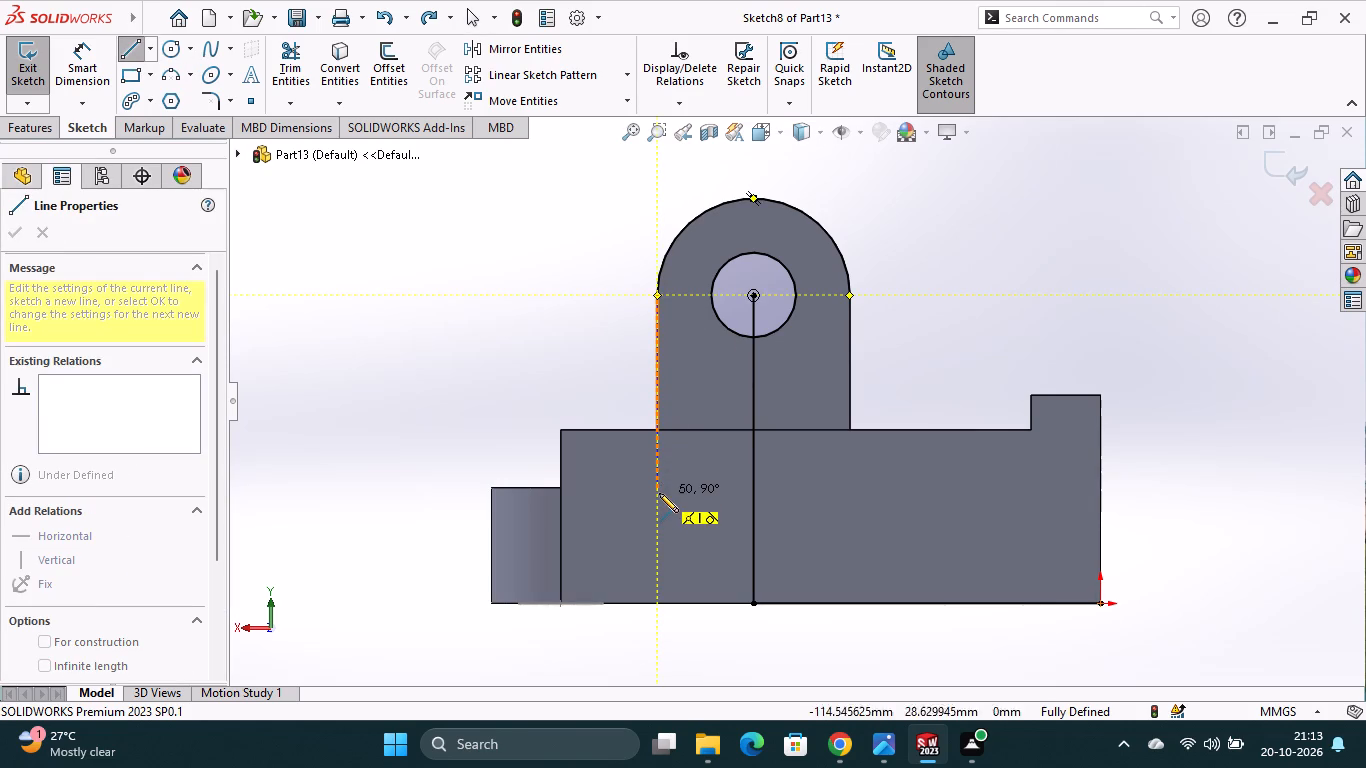
{"action": "left_click", "coordinate": [850, 487]}
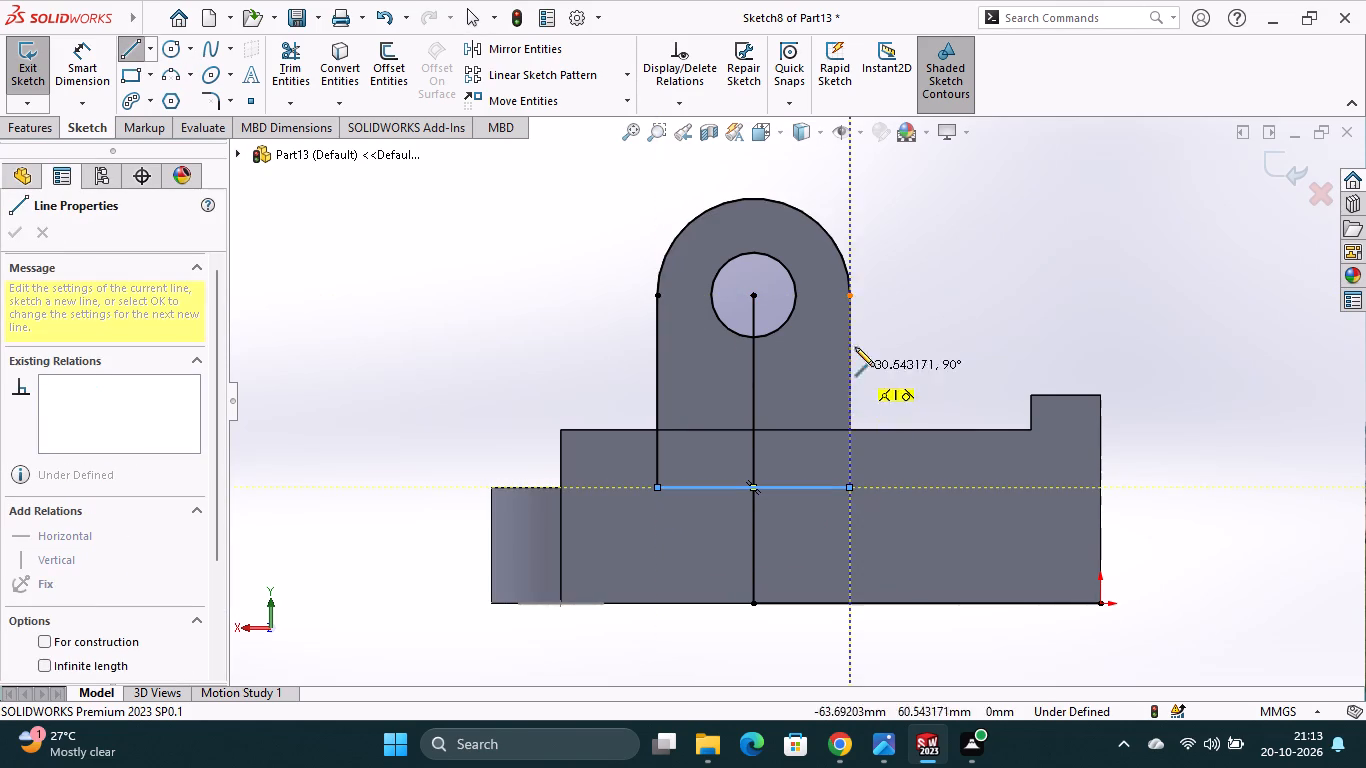
{"action": "left_click", "coordinate": [851, 297]}
{"action": "key", "text": "Escape"}
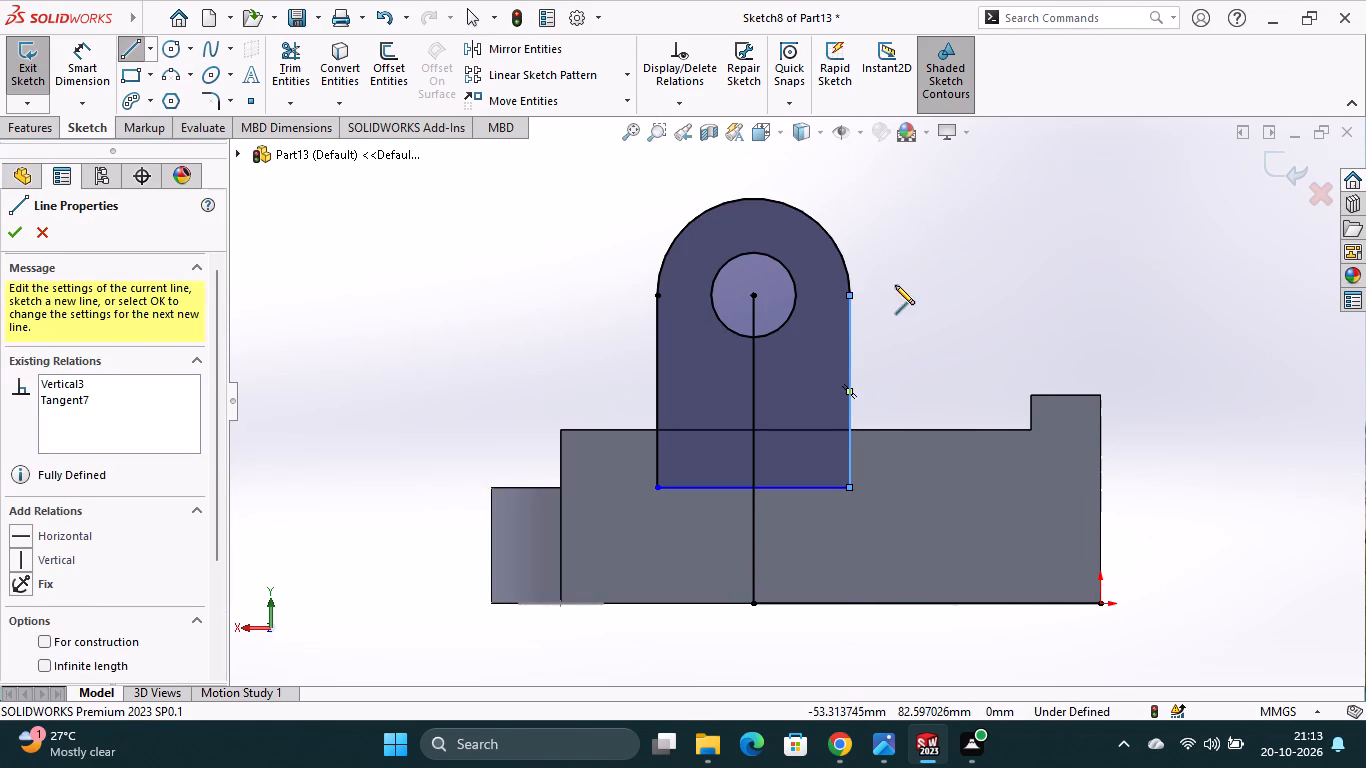
Dimension the length of the upright profile's left vertical side.
{"action": "left_click", "coordinate": [80, 64]}
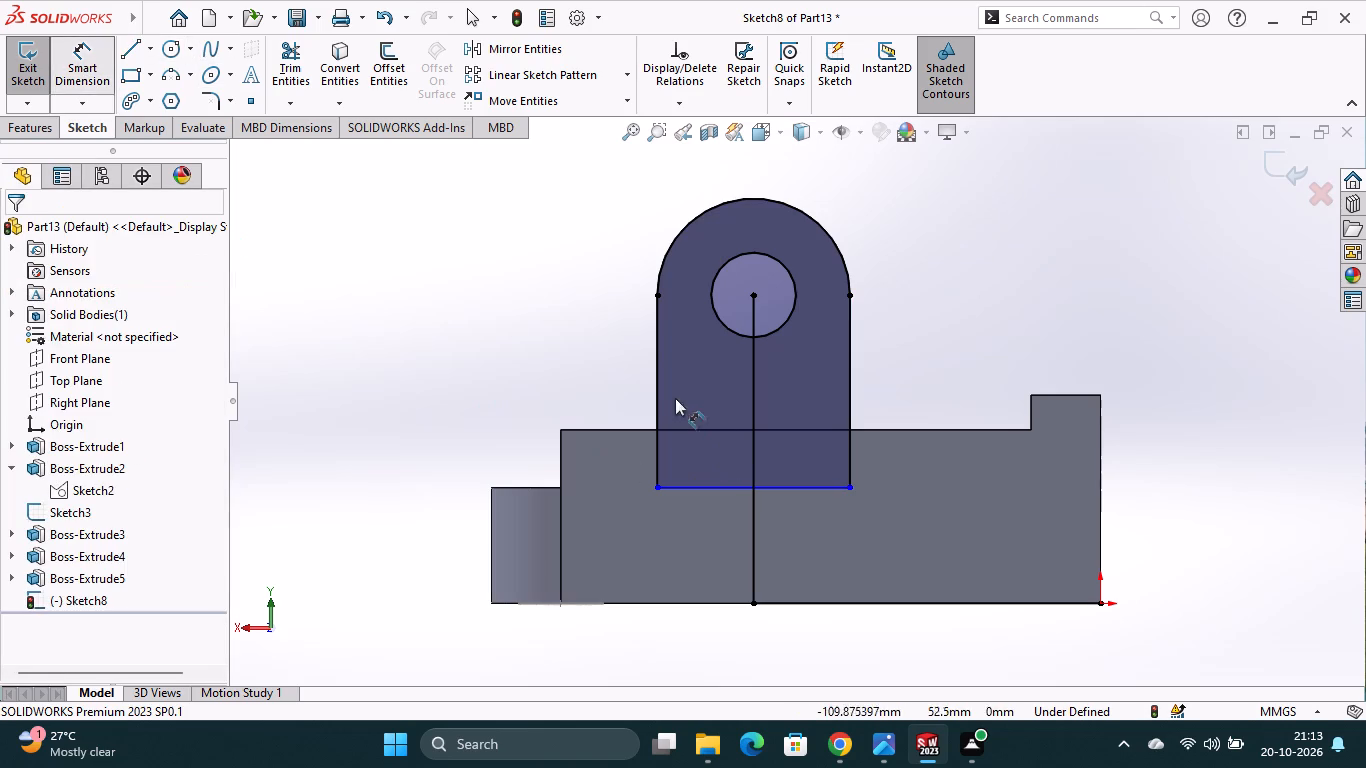
{"action": "left_click", "coordinate": [660, 391]}
{"action": "left_click", "coordinate": [620, 397]}
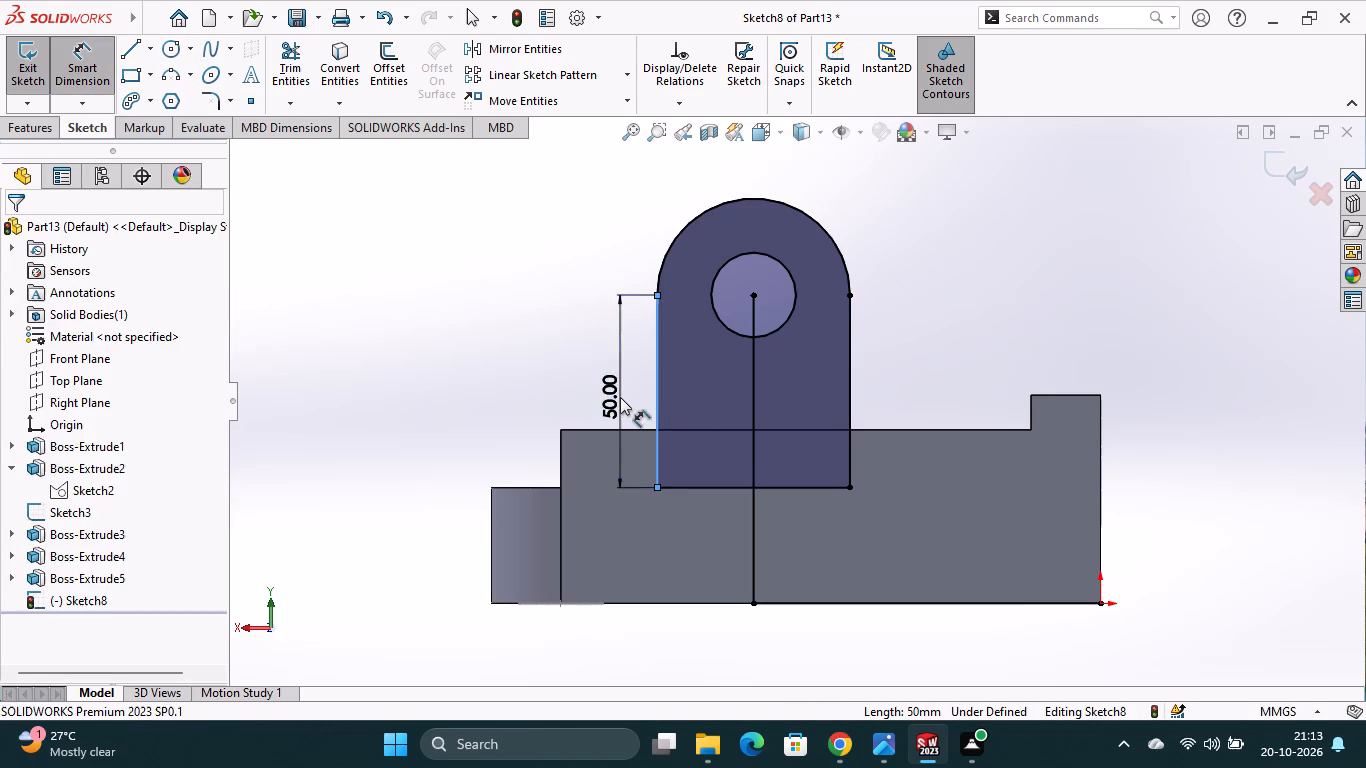
{"action": "key", "text": "Escape"}
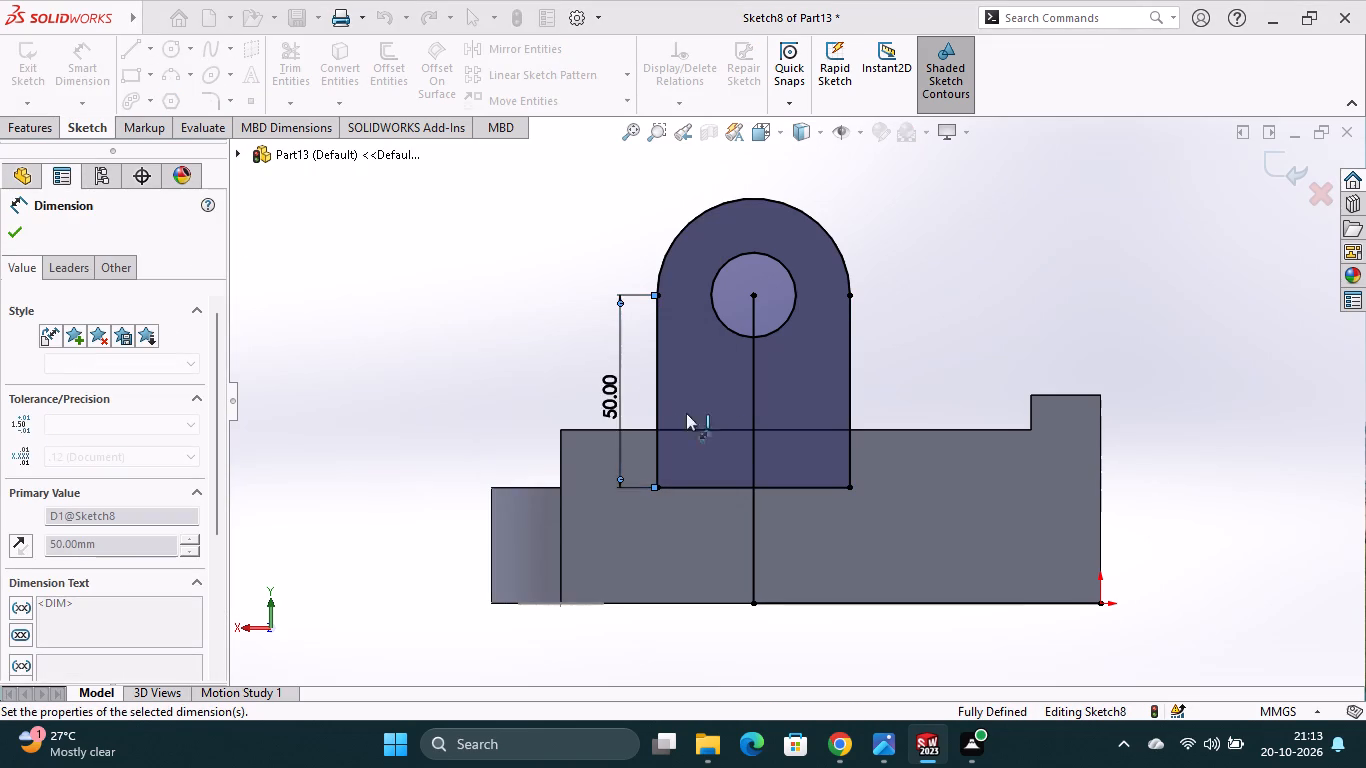
Convert the vertical line to the hole centre and the line along the block's bottom edge to construction geometry.
{"action": "scroll", "coordinate": [981, 401], "scroll_direction": "up", "scroll_amount": 1}
{"action": "middle_click_drag", "start_coordinate": [981, 401], "coordinate": [979, 405]}
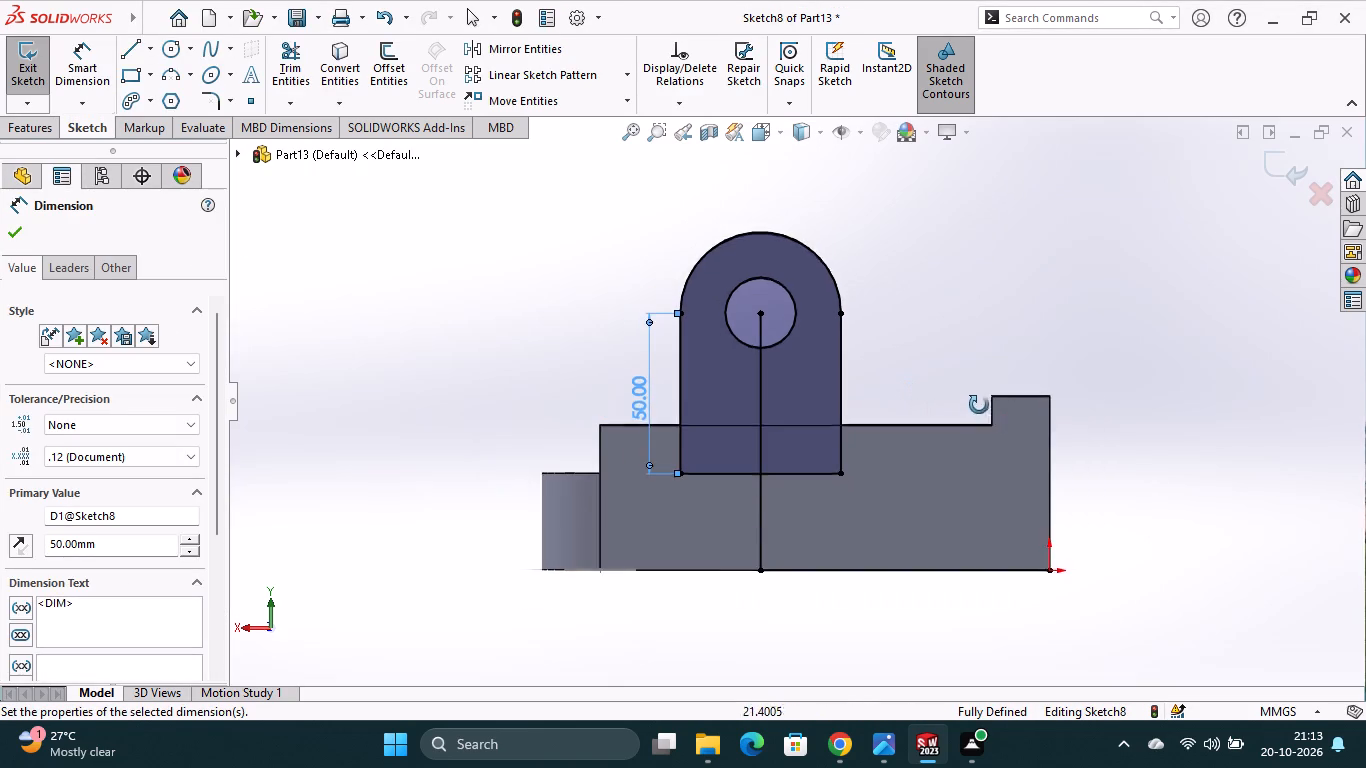
{"action": "middle_click_drag", "start_coordinate": [979, 405], "coordinate": [937, 442]}
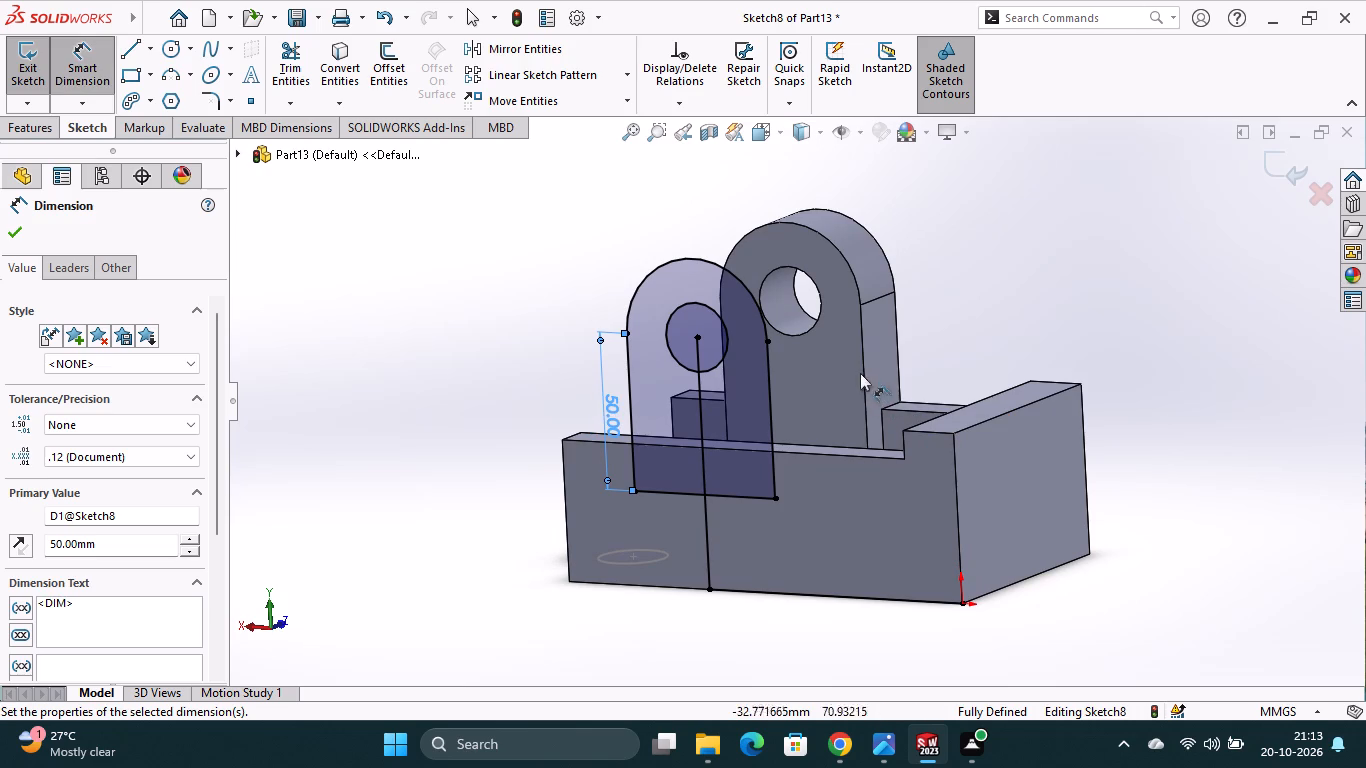
{"action": "right_click", "coordinate": [710, 565]}
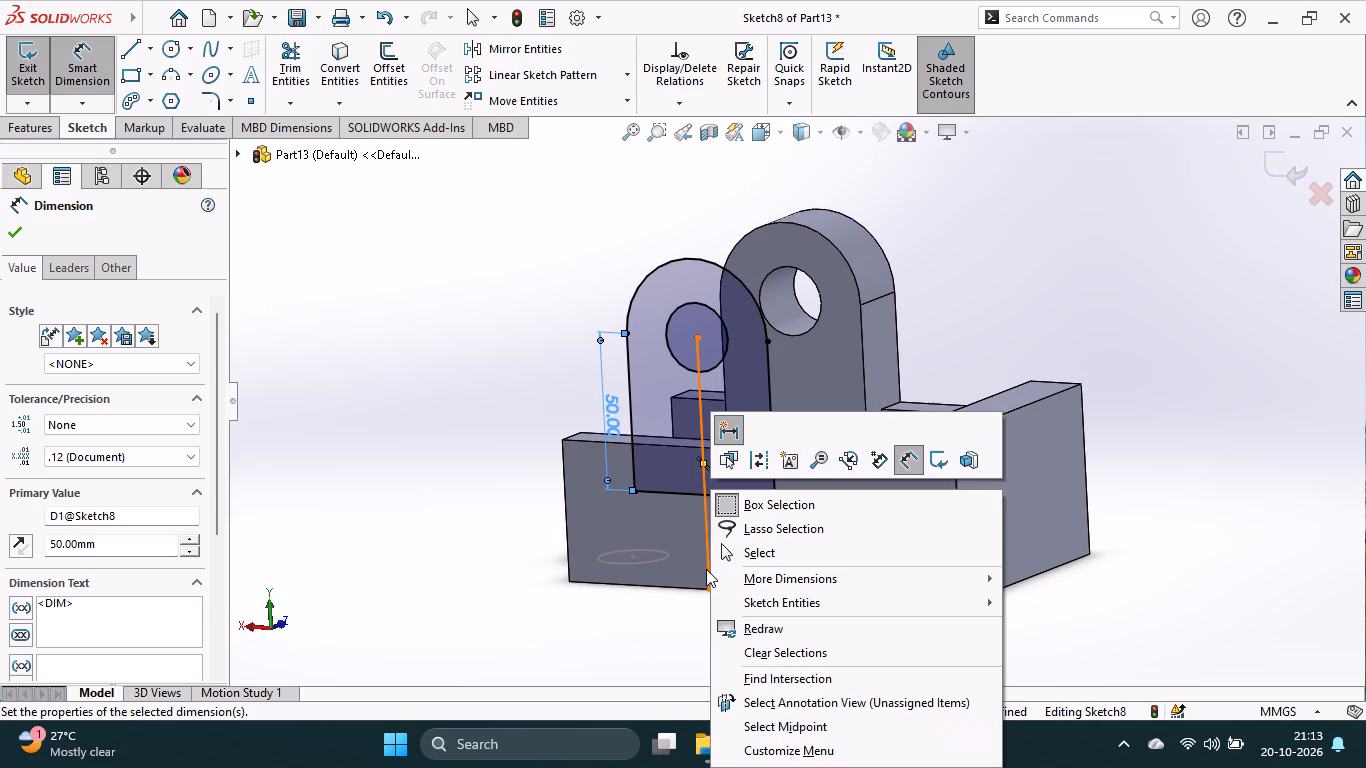
{"action": "left_click", "coordinate": [763, 470]}
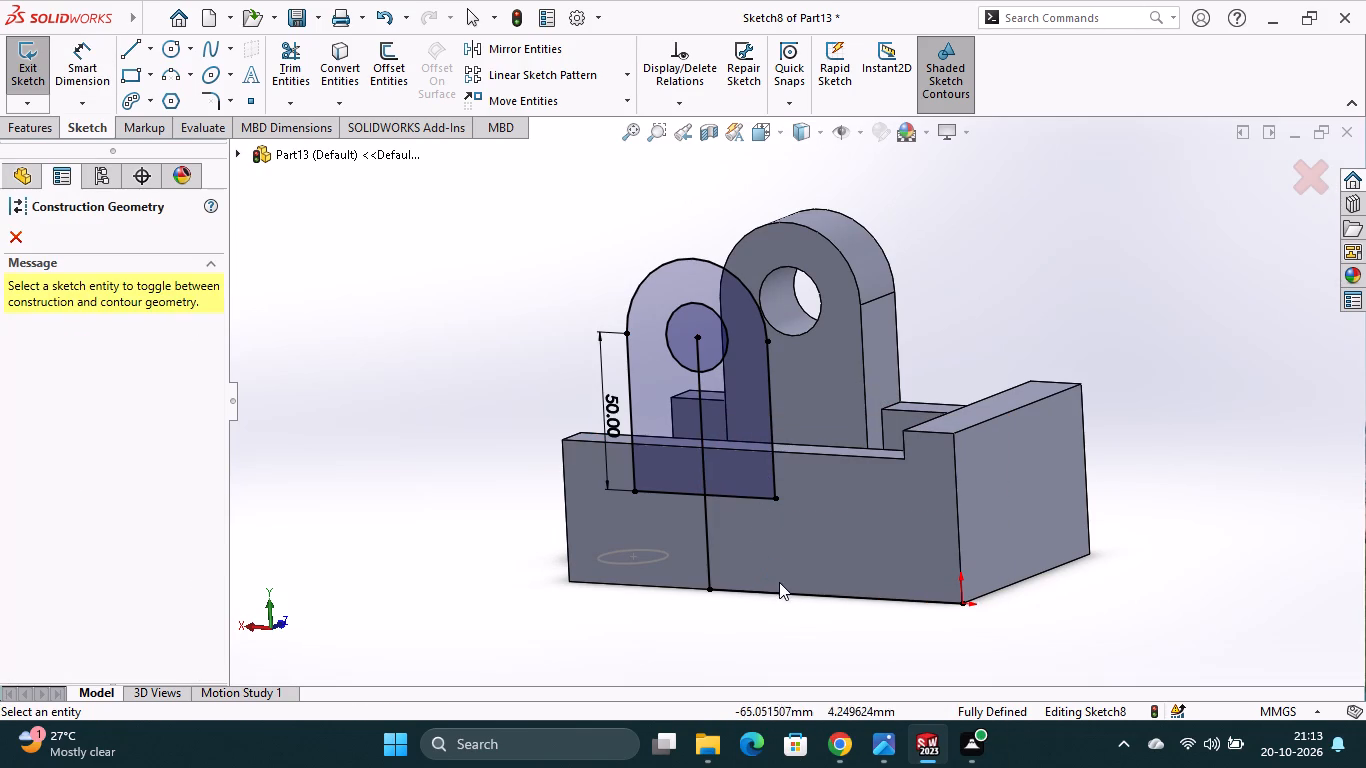
{"action": "left_click", "coordinate": [23, 234]}
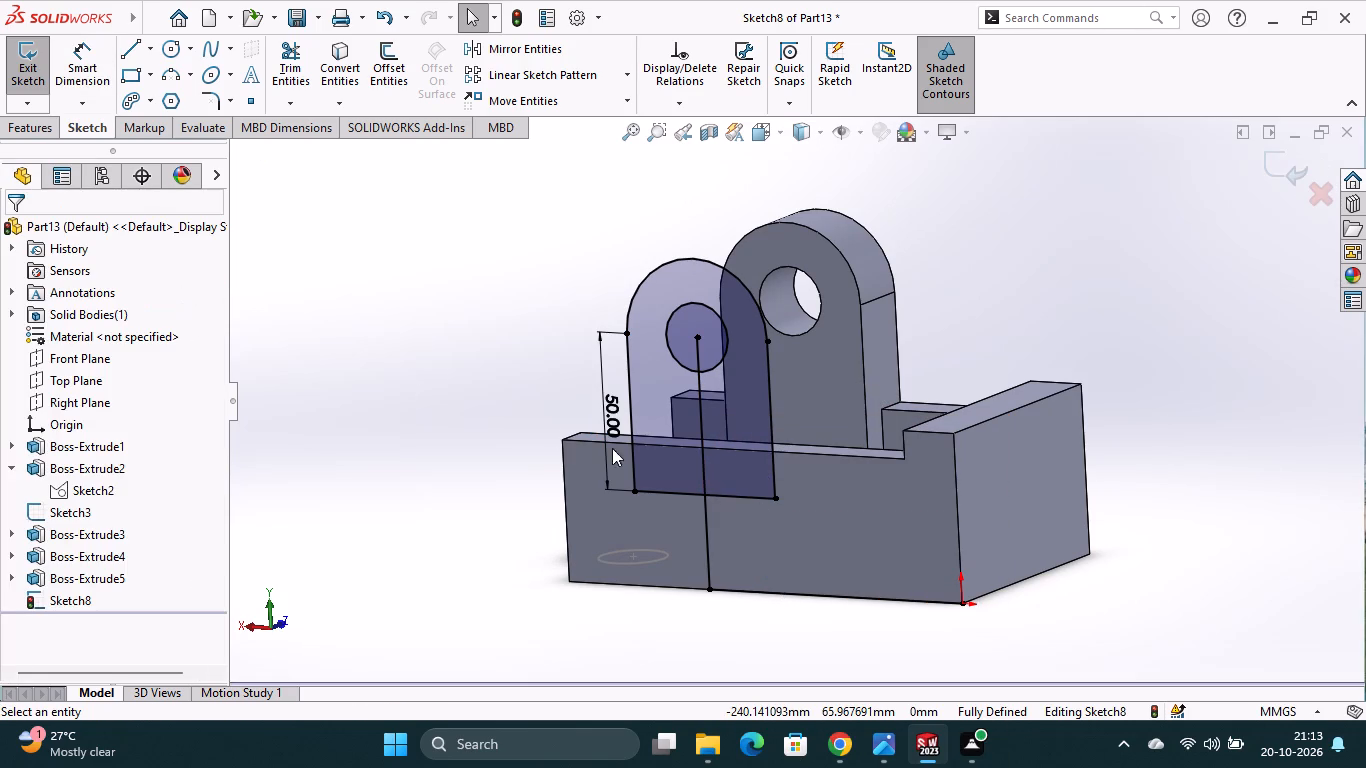
{"action": "right_click", "coordinate": [707, 521]}
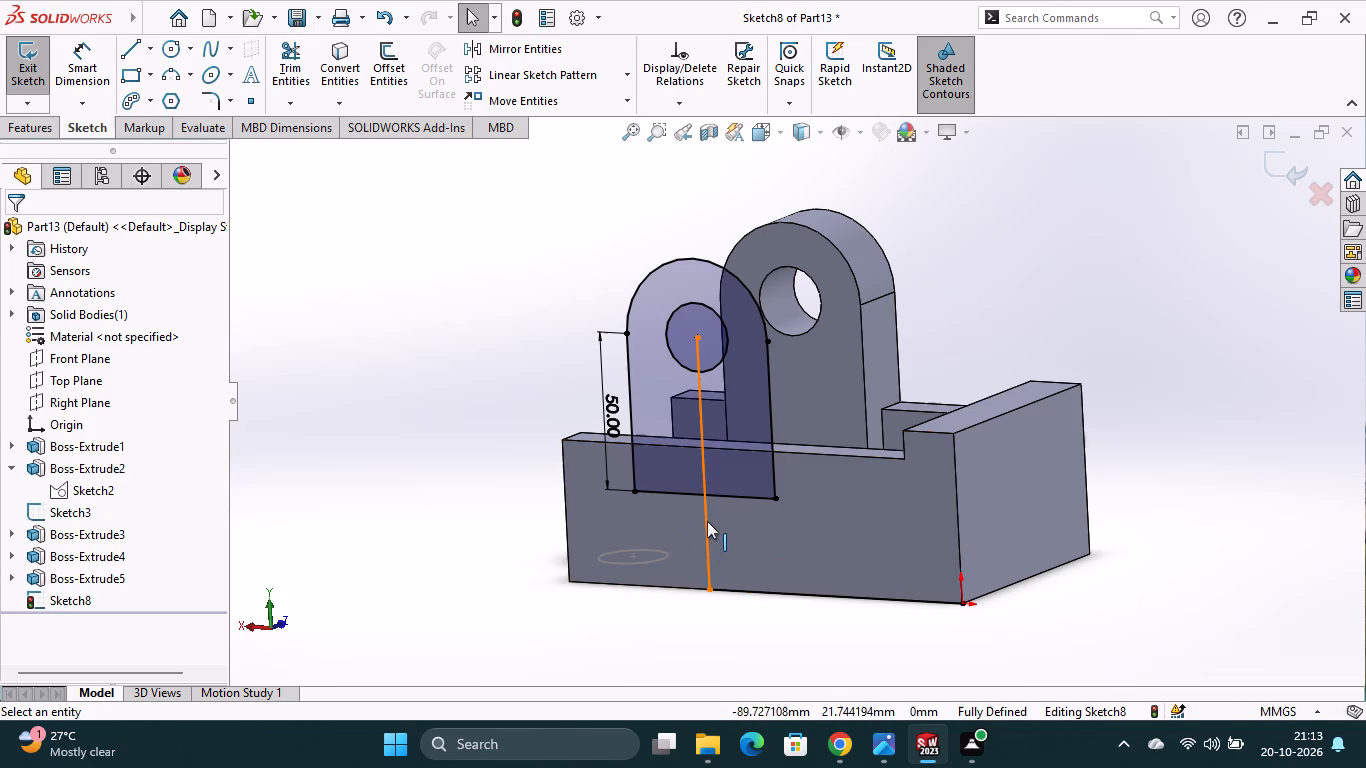
{"action": "left_click", "coordinate": [754, 338]}
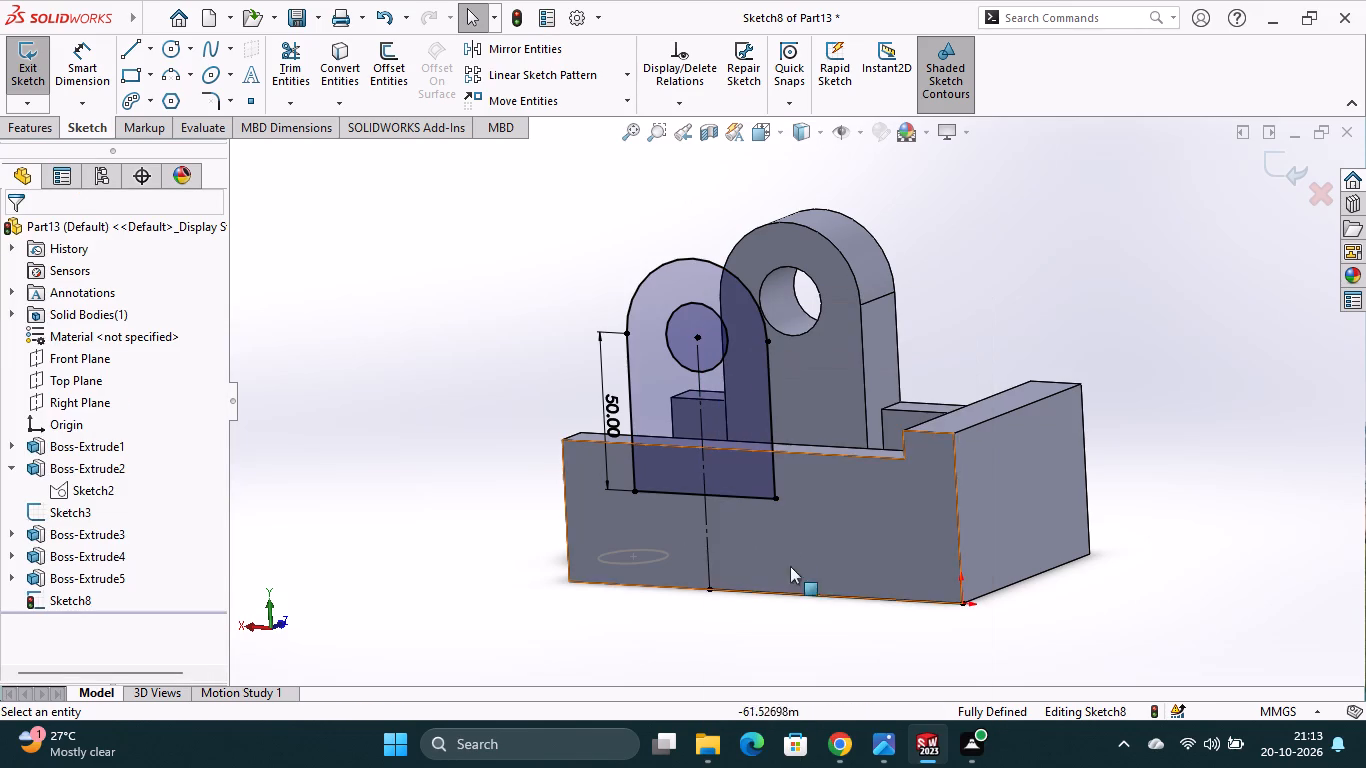
{"action": "right_click", "coordinate": [806, 594]}
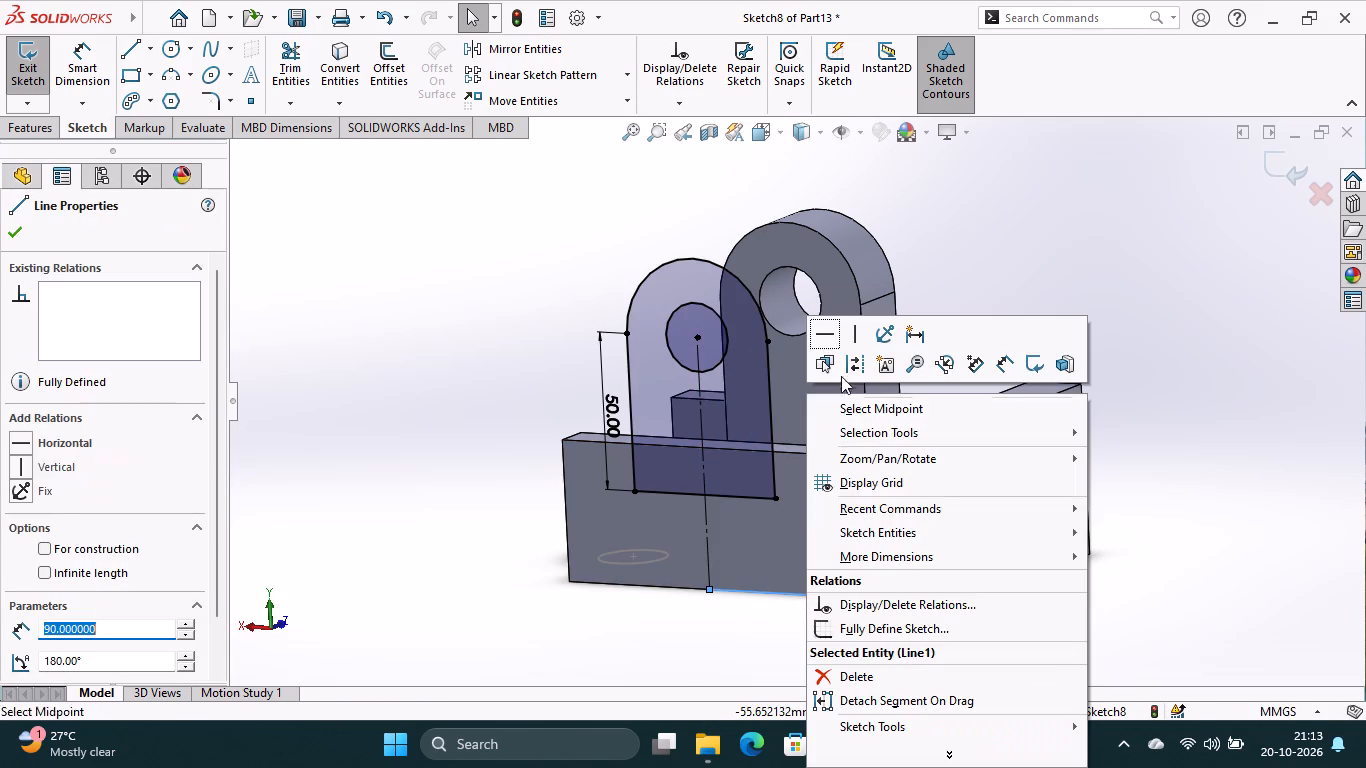
{"action": "left_click", "coordinate": [846, 361]}
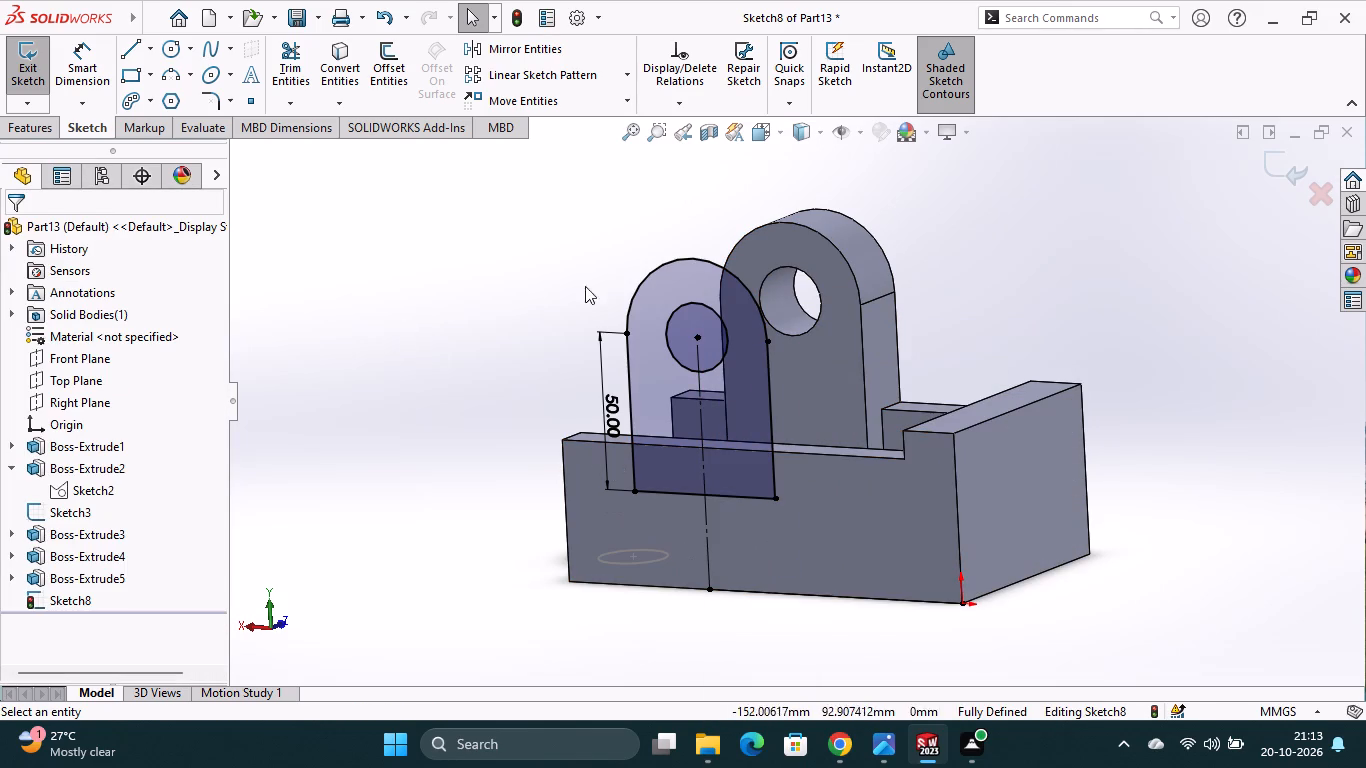
Extrude the holed upright profile 22 mm in the reversed direction, into the block, merging it with the body.
{"action": "left_click", "coordinate": [50, 128]}
{"action": "left_click", "coordinate": [50, 89]}
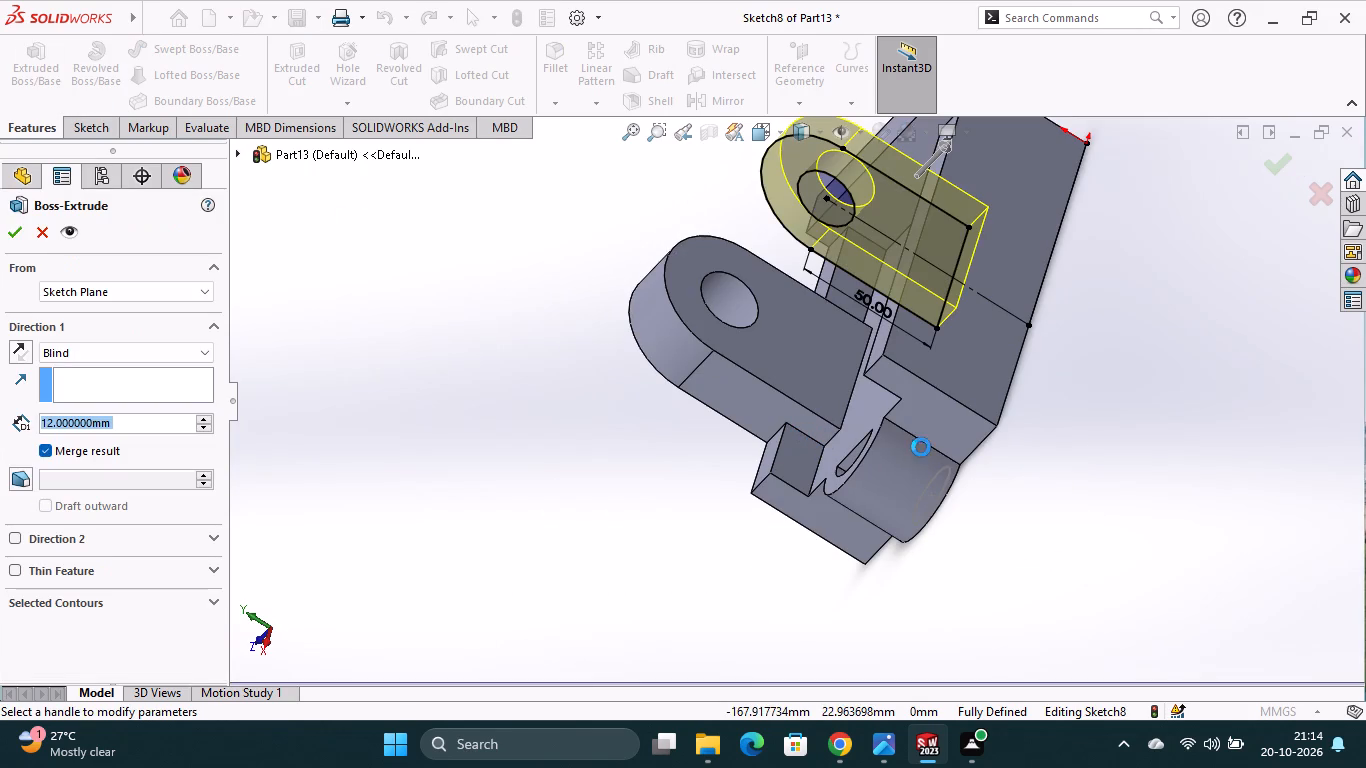
{"action": "left_click", "coordinate": [20, 360]}
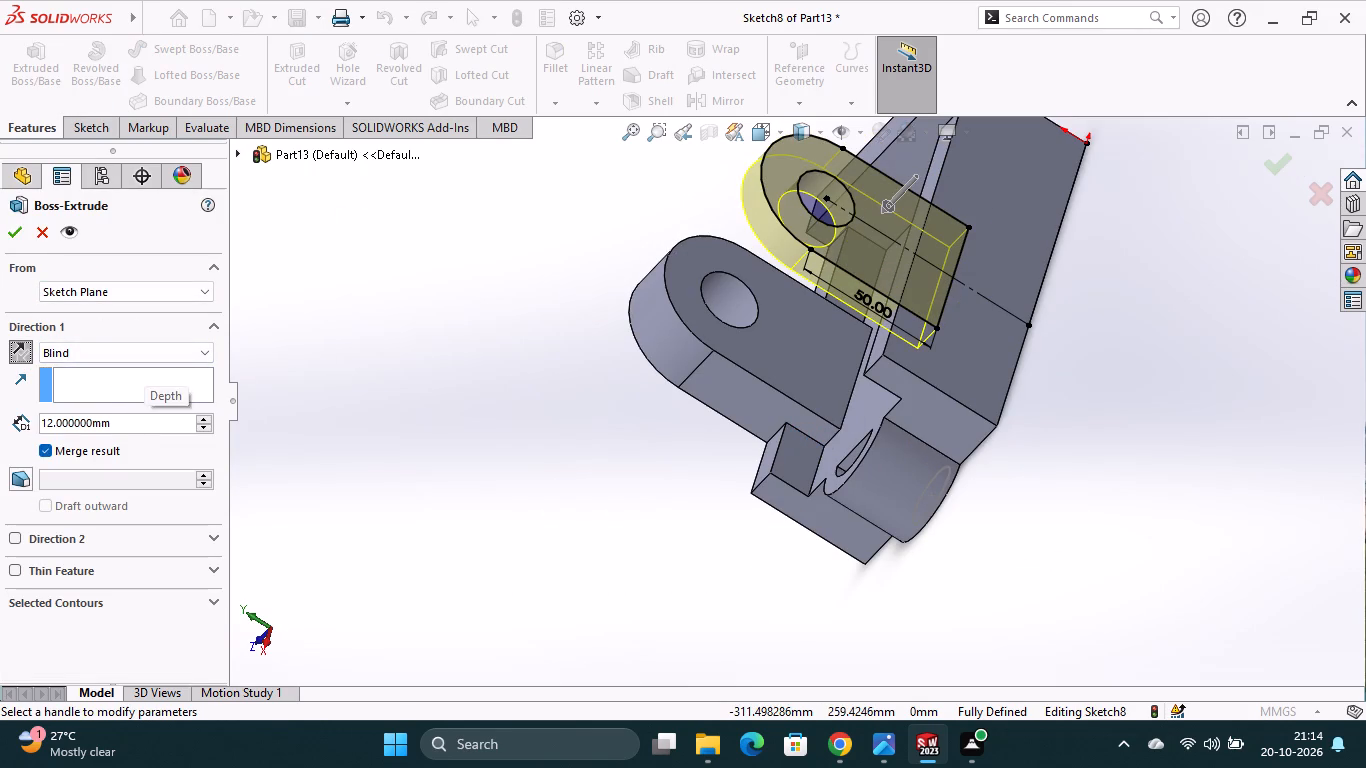
{"action": "left_click_drag", "start_coordinate": [130, 423], "coordinate": [38, 420]}
{"action": "type", "text": "22"}
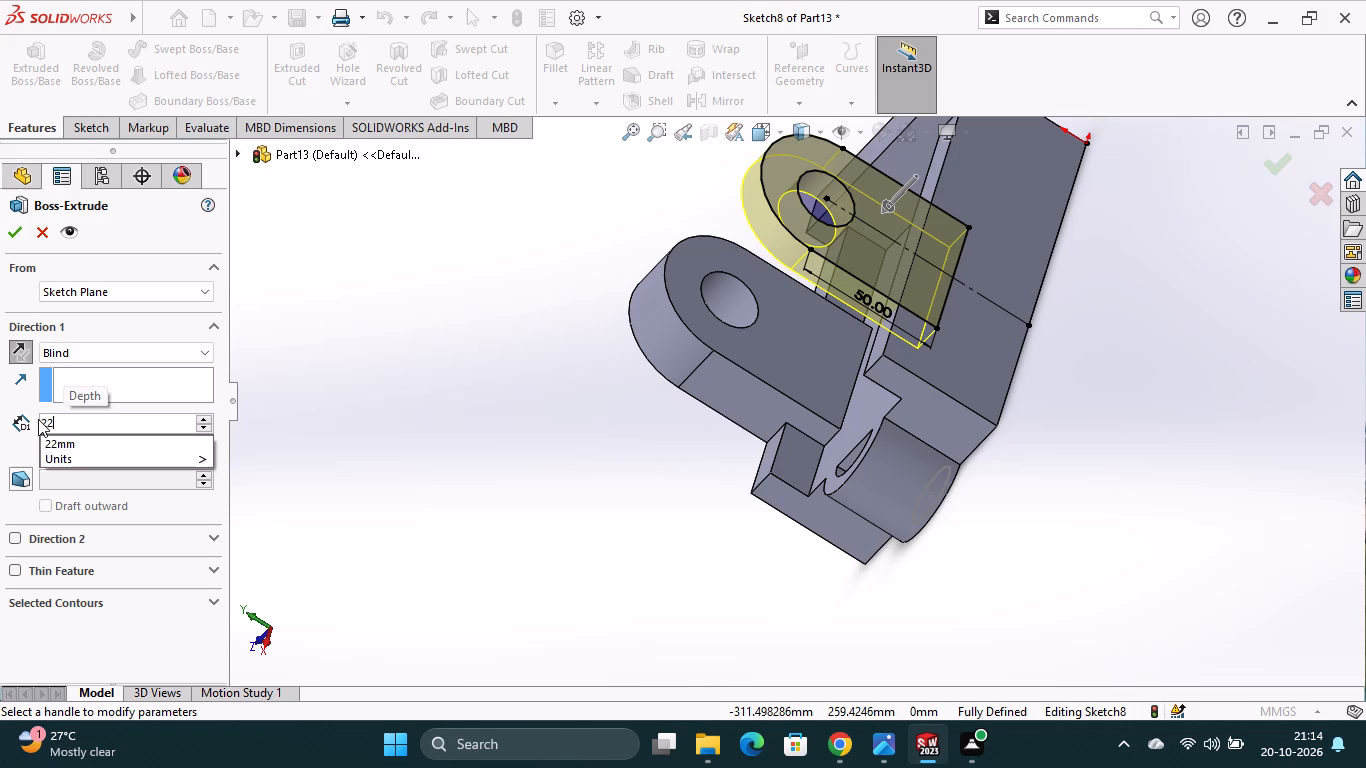
{"action": "key", "text": "Return"}
{"action": "left_click", "coordinate": [17, 246]}
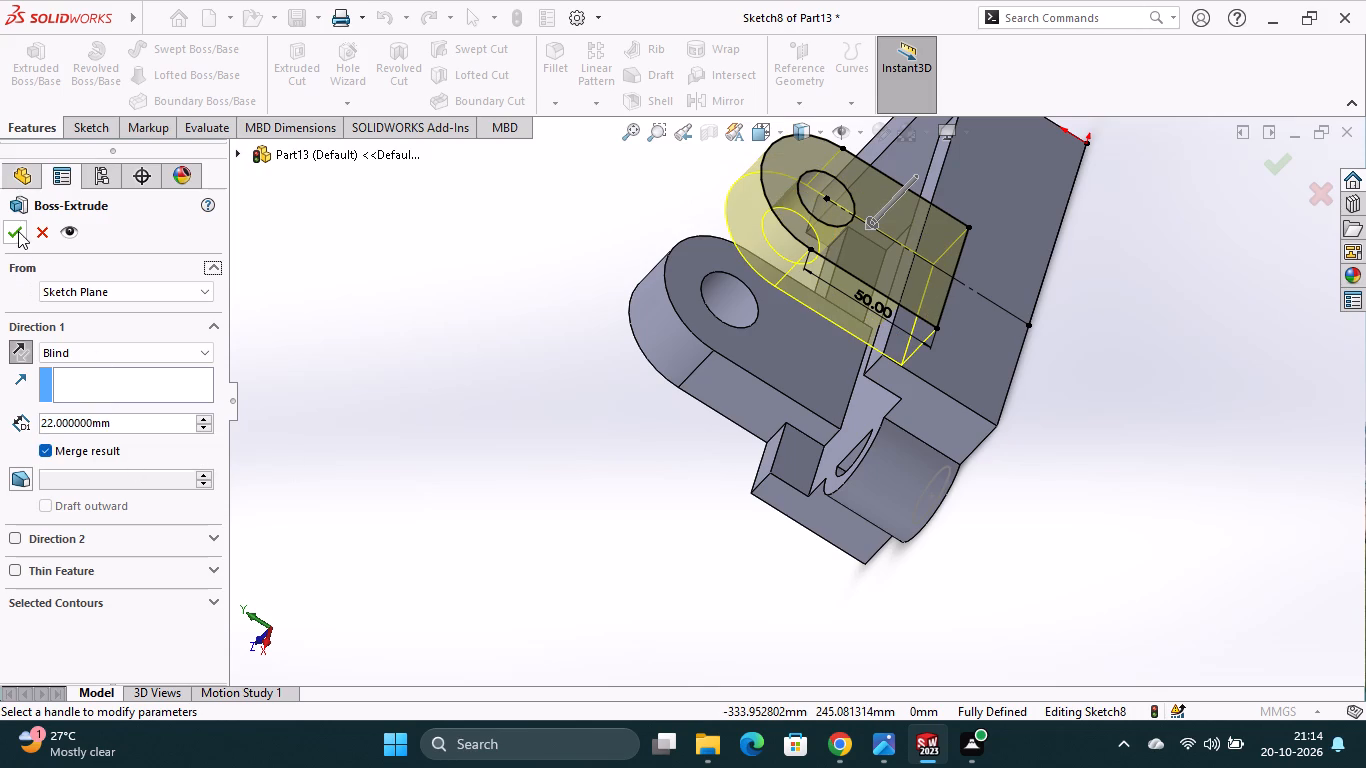
{"action": "left_click", "coordinate": [18, 231]}
Examine the block and its two holed uprights from several sides.
{"action": "middle_click_drag", "start_coordinate": [947, 589], "coordinate": [953, 587]}
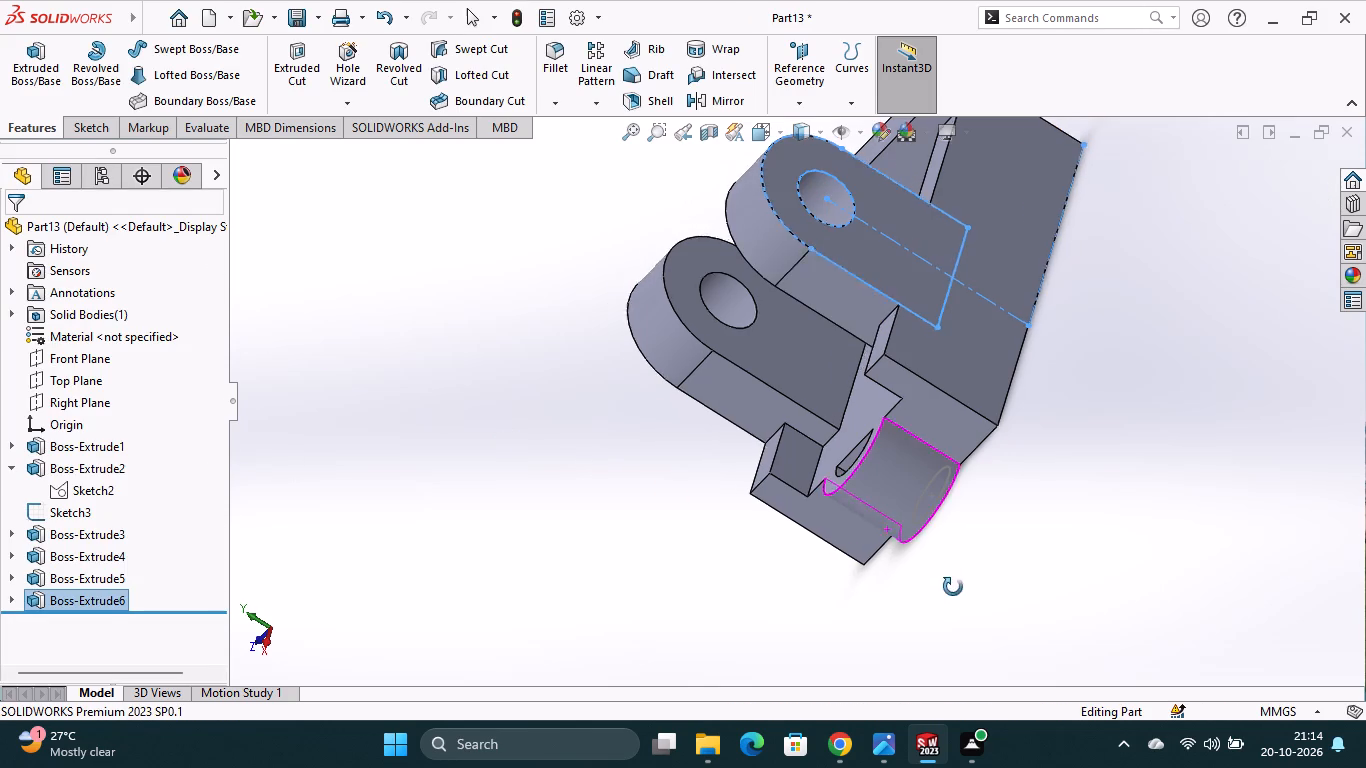
{"action": "middle_click_drag", "start_coordinate": [953, 587], "coordinate": [1028, 534]}
{"action": "key", "text": "Escape"}
{"action": "middle_click_drag", "start_coordinate": [1036, 546], "coordinate": [1035, 481]}
{"action": "scroll", "coordinate": [1033, 498], "scroll_direction": "up", "scroll_amount": 2}
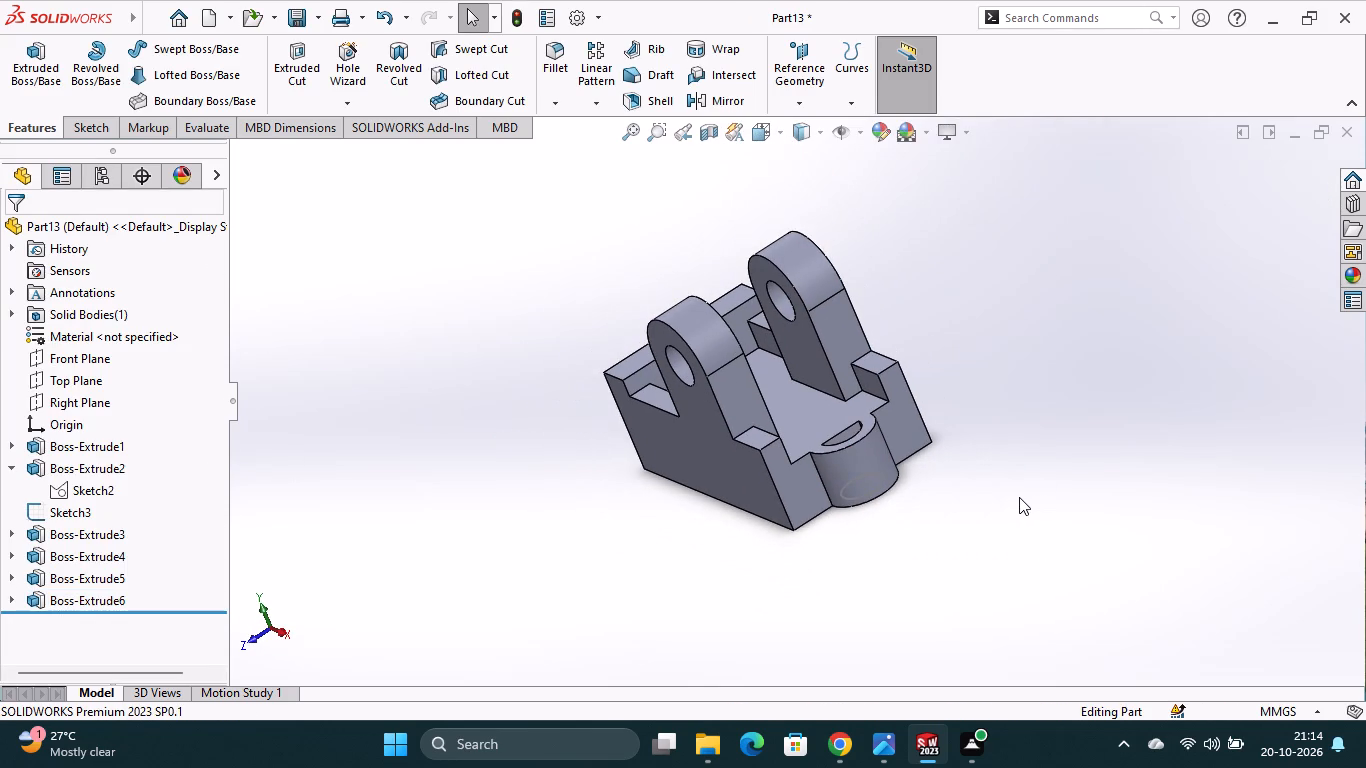
{"action": "scroll", "coordinate": [834, 471], "scroll_direction": "down", "scroll_amount": 1}
{"action": "middle_click_drag", "start_coordinate": [834, 471], "coordinate": [873, 462]}
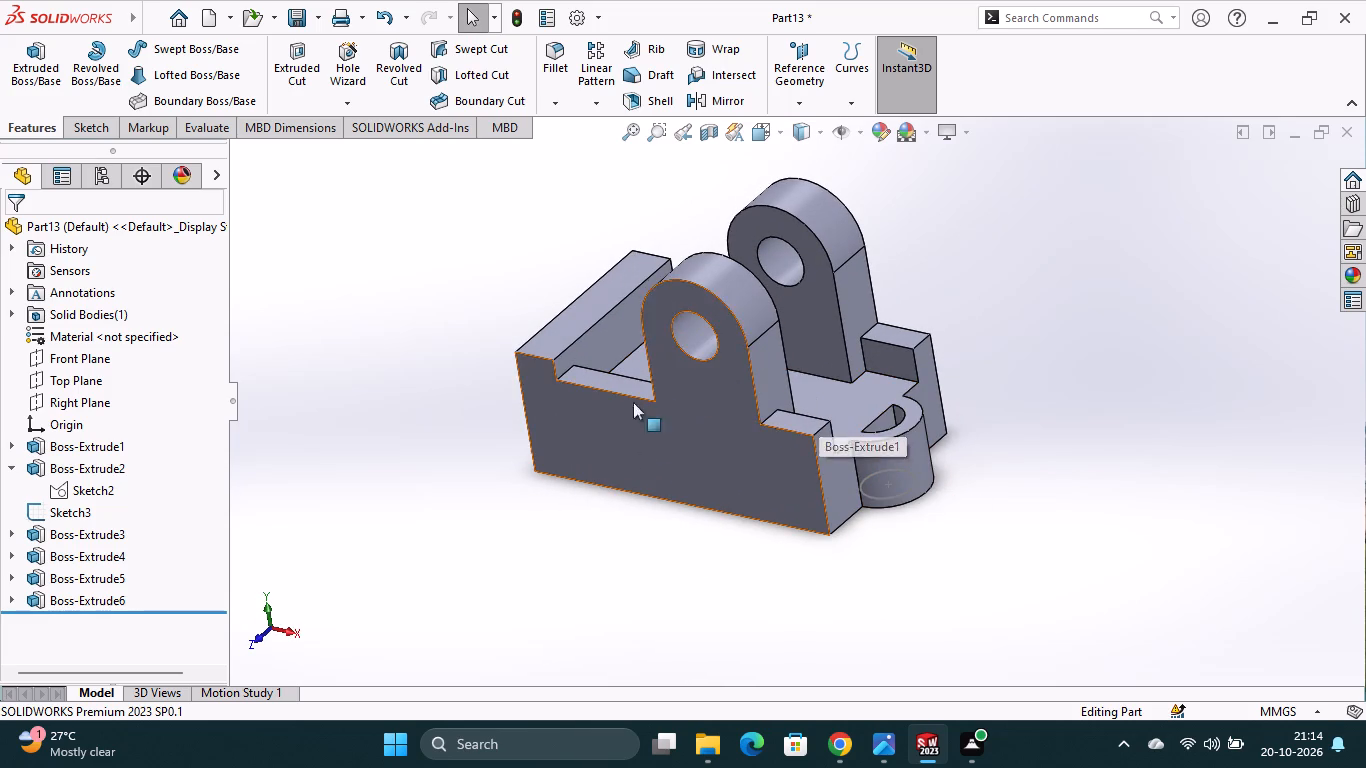
{"action": "middle_click_drag", "start_coordinate": [711, 593], "coordinate": [803, 582]}
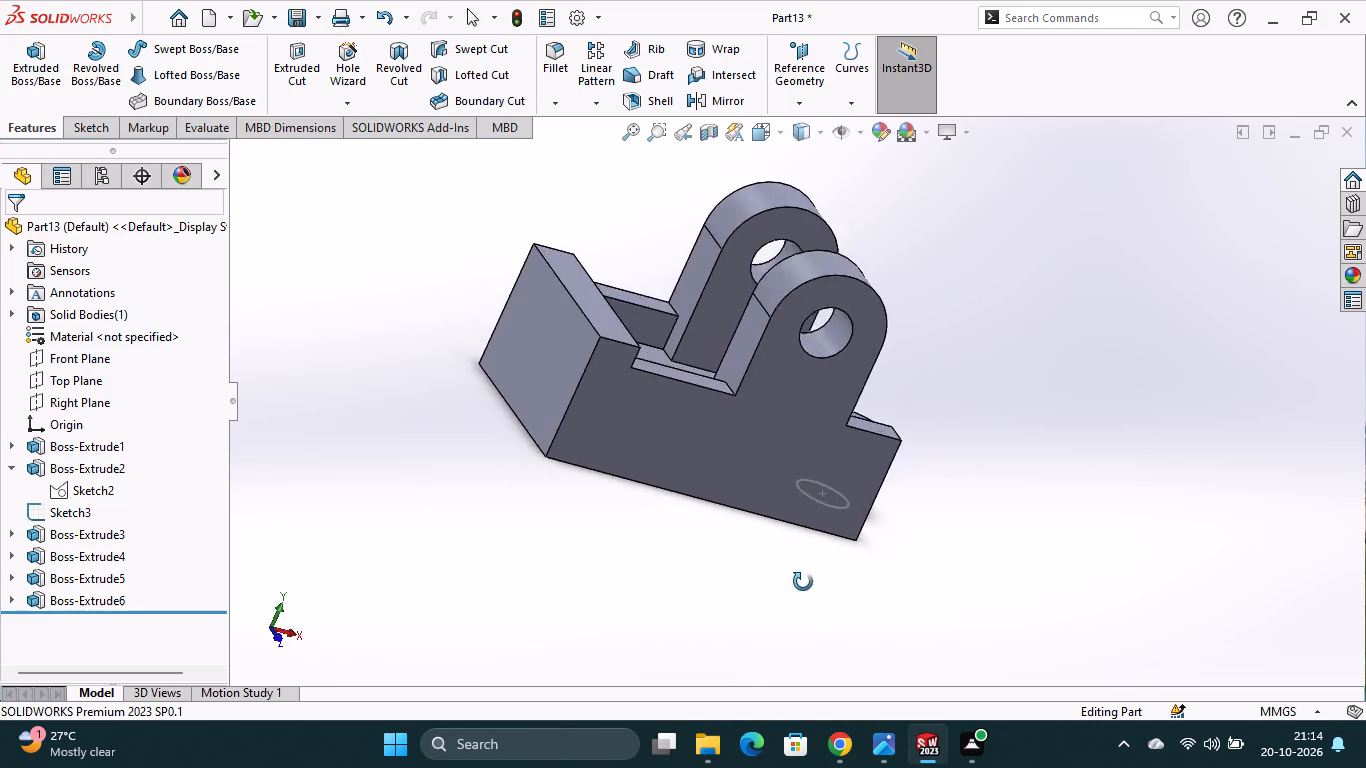
{"action": "middle_click_drag", "start_coordinate": [803, 582], "coordinate": [726, 569]}
{"action": "scroll", "coordinate": [650, 438], "scroll_direction": "up", "scroll_amount": 1}
On the raised end wall's inner face, sketch concentric circles about 46, 43 and 29 mm in diameter, centred on the top edge's midpoint.
{"action": "left_click", "coordinate": [641, 339]}
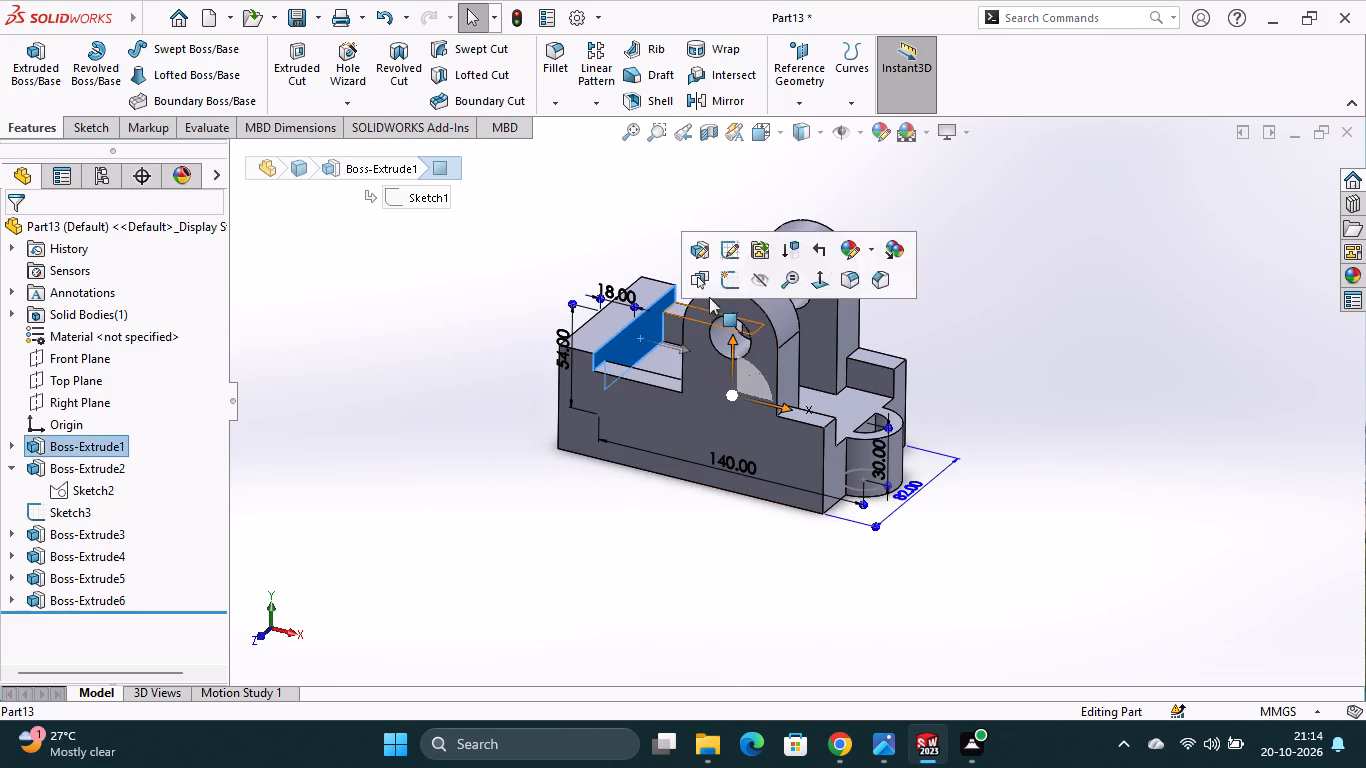
{"action": "left_click", "coordinate": [731, 288]}
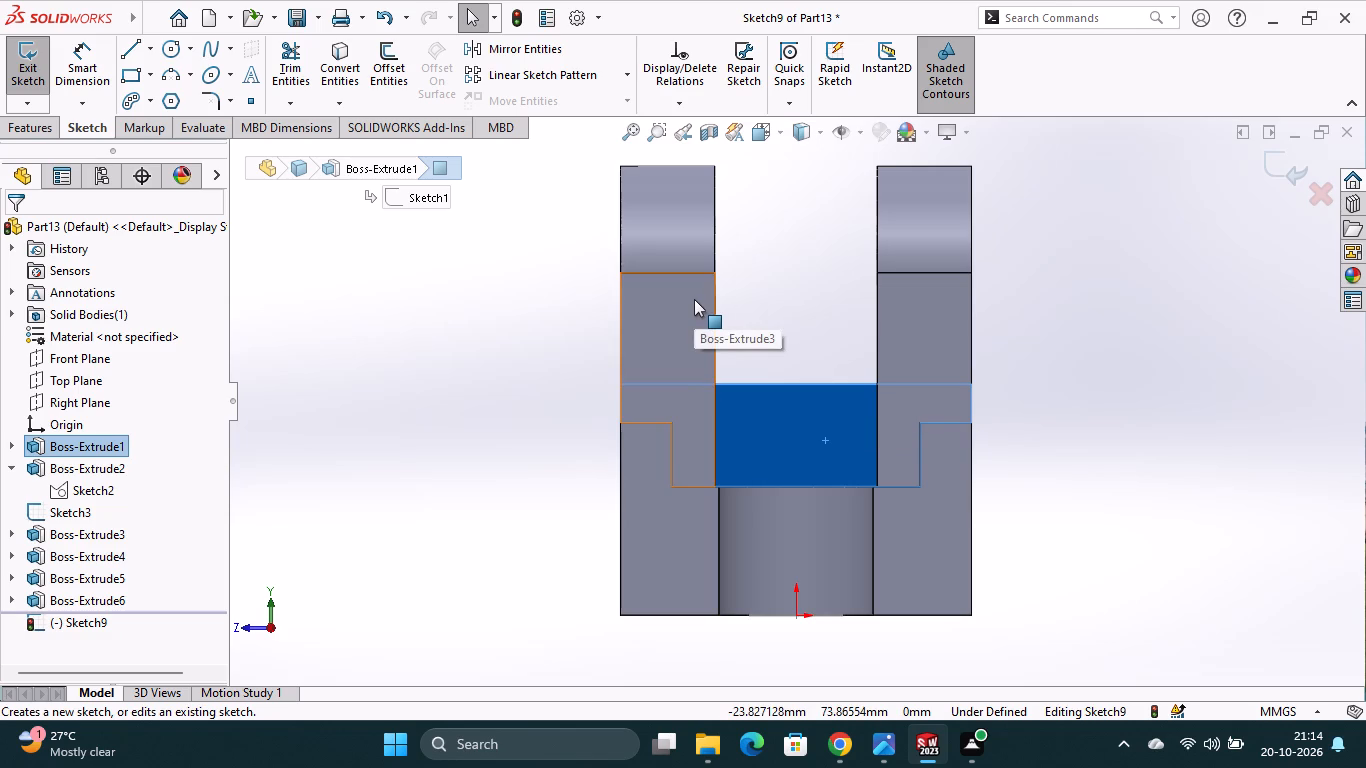
{"action": "left_click", "coordinate": [170, 50]}
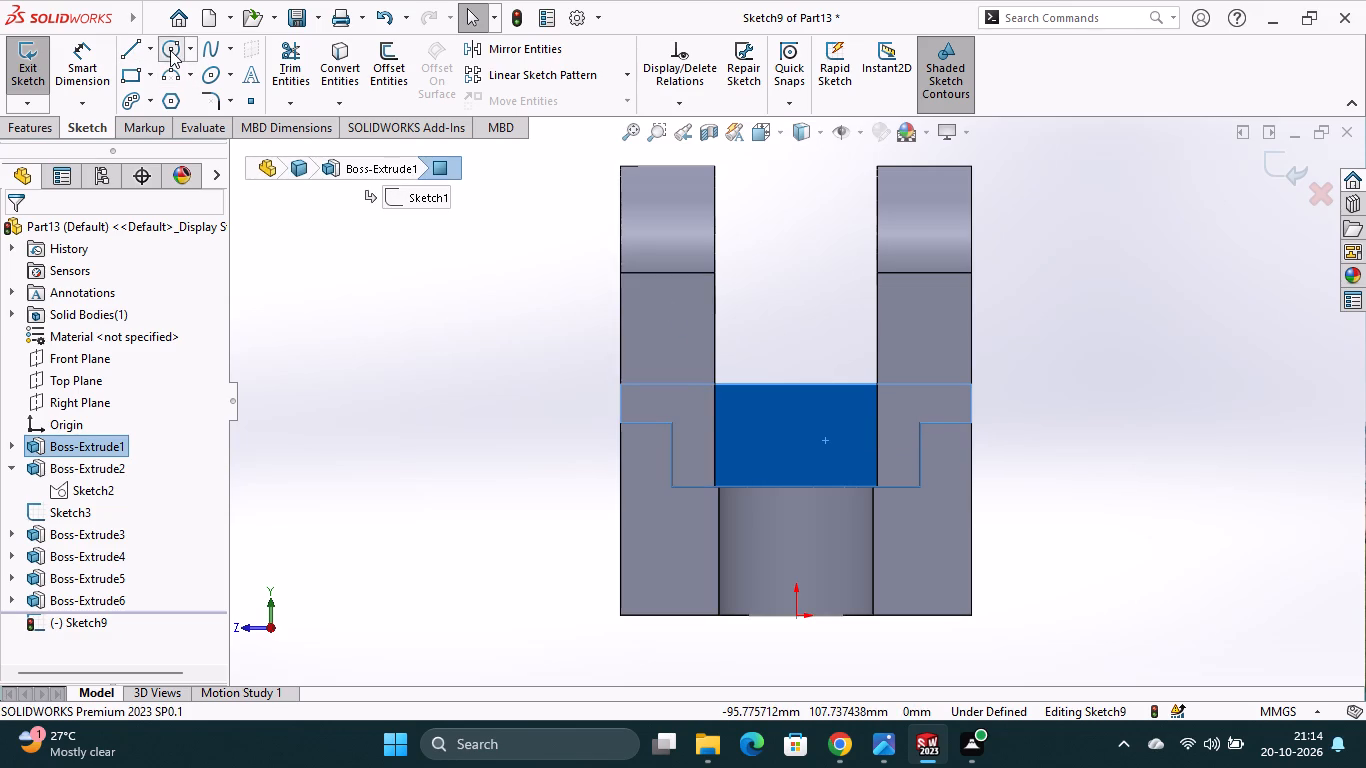
{"action": "left_click", "coordinate": [796, 382]}
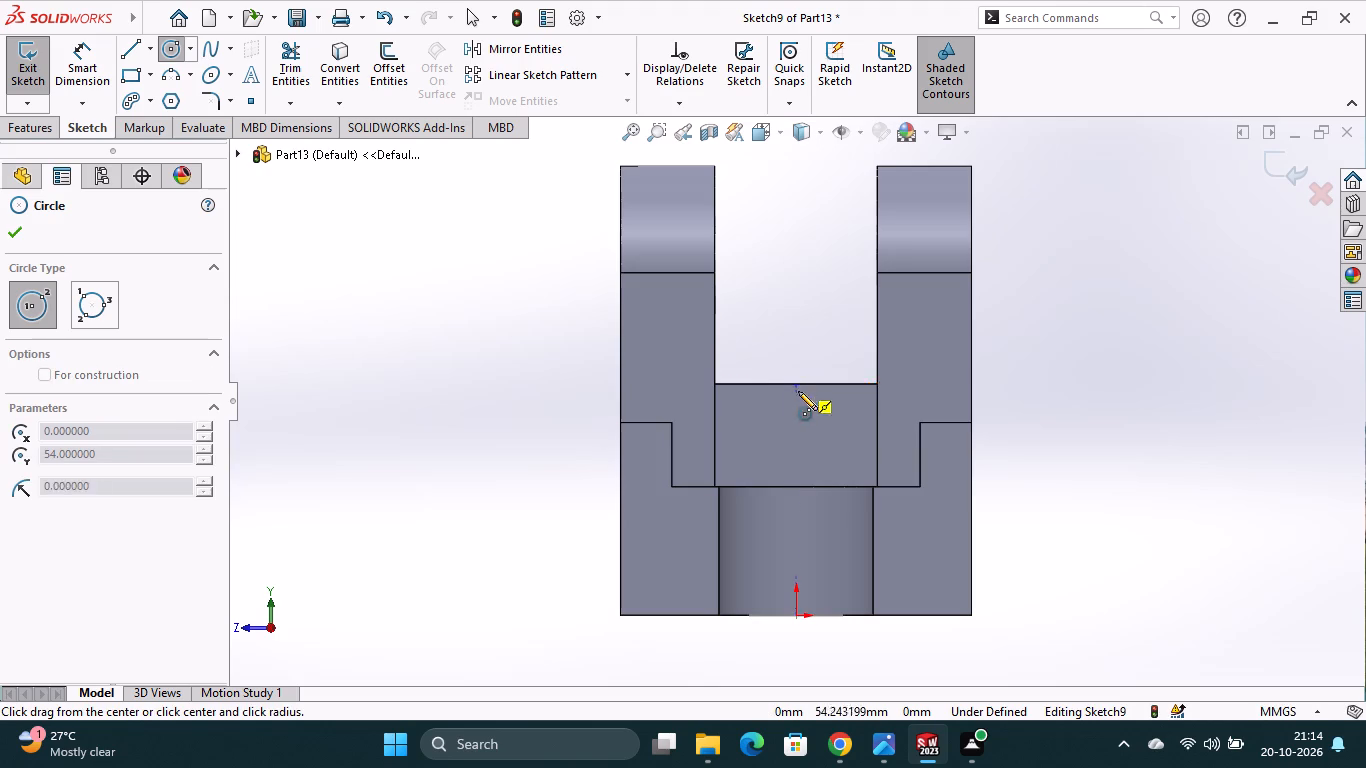
{"action": "left_click", "coordinate": [829, 477]}
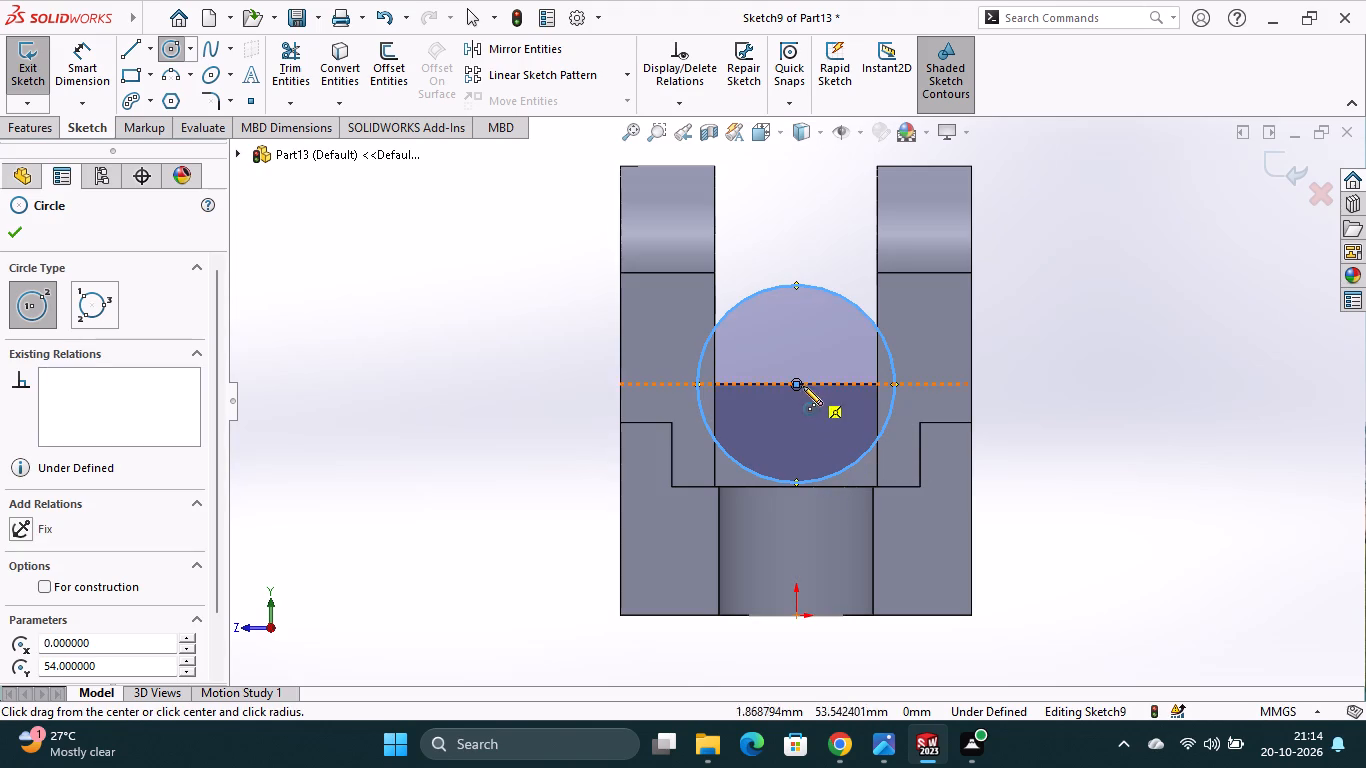
{"action": "left_click", "coordinate": [796, 384]}
{"action": "left_click", "coordinate": [827, 471]}
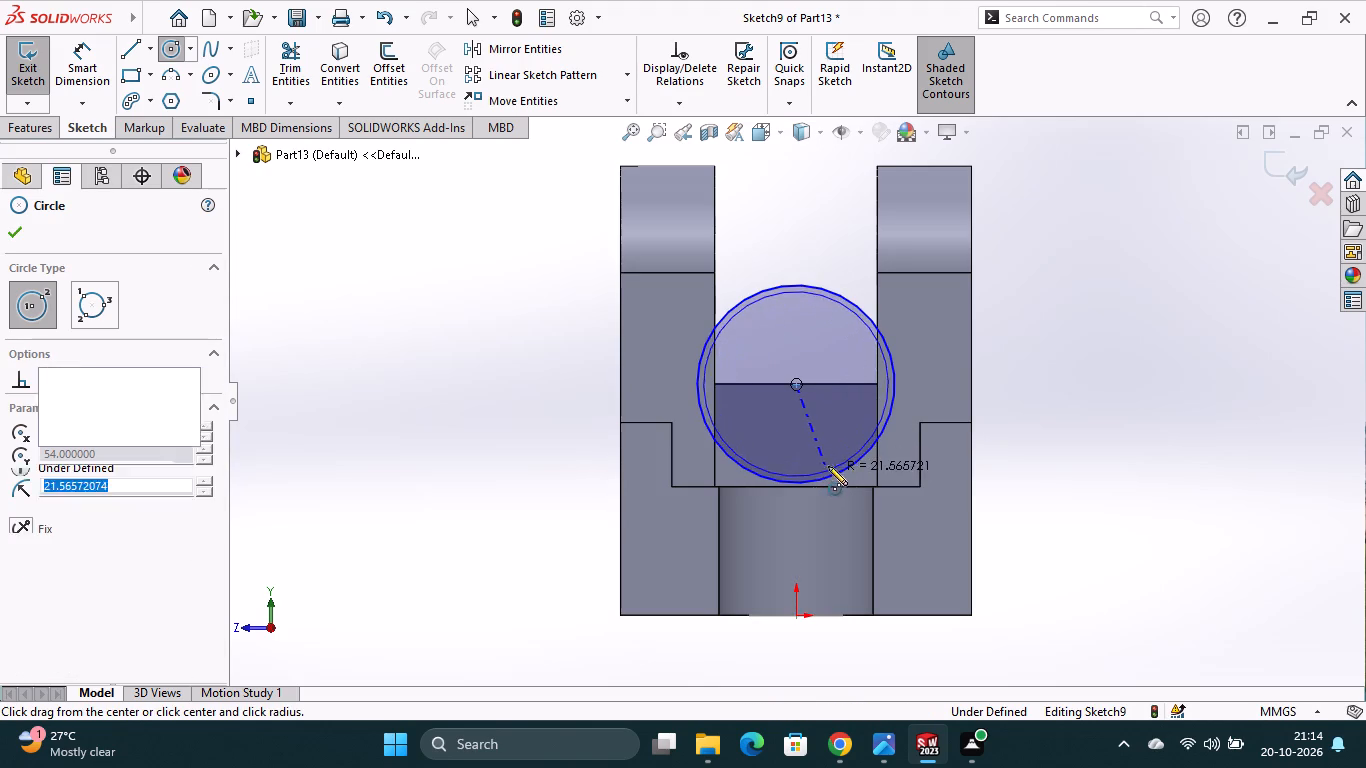
{"action": "left_click", "coordinate": [797, 384]}
{"action": "left_click", "coordinate": [824, 439]}
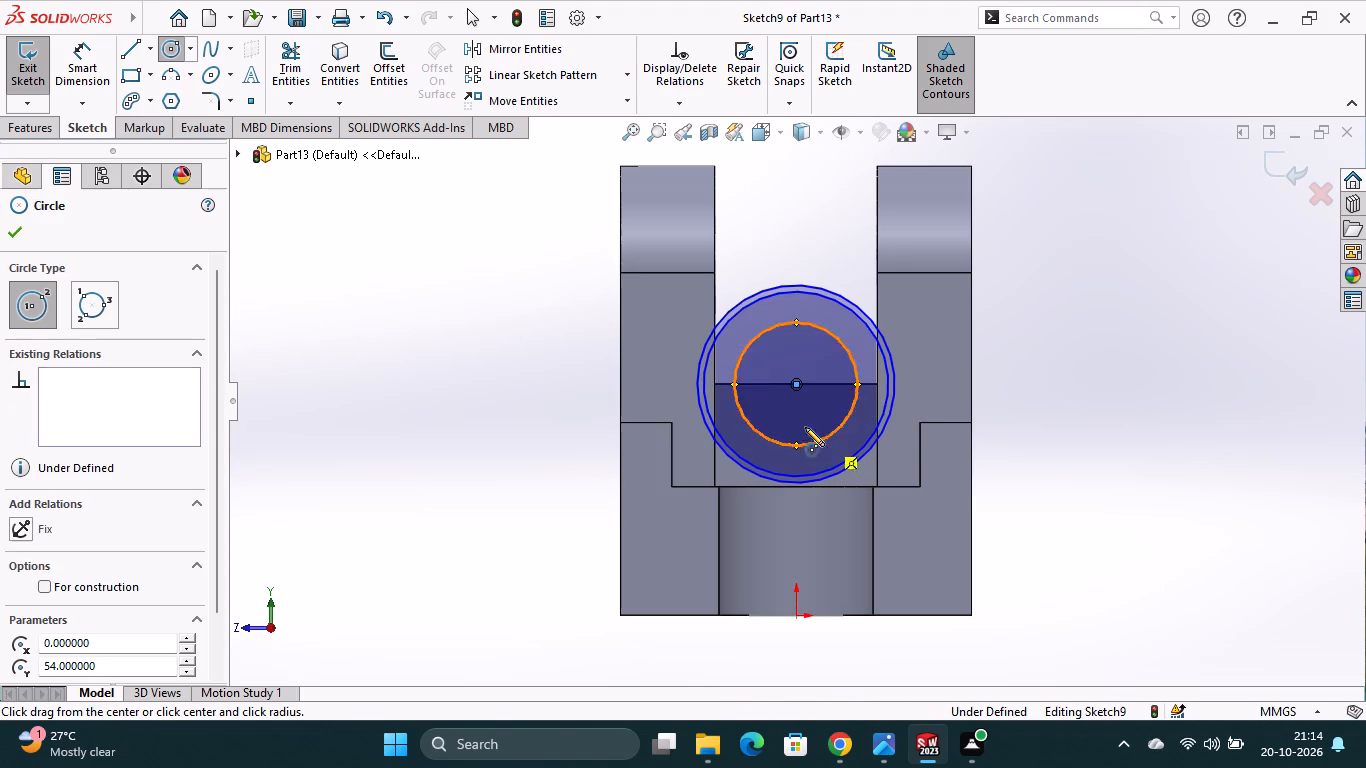
Set the innermost circle's diameter to 28 mm and the middle circle's diameter to 44 mm.
{"action": "left_click", "coordinate": [72, 67]}
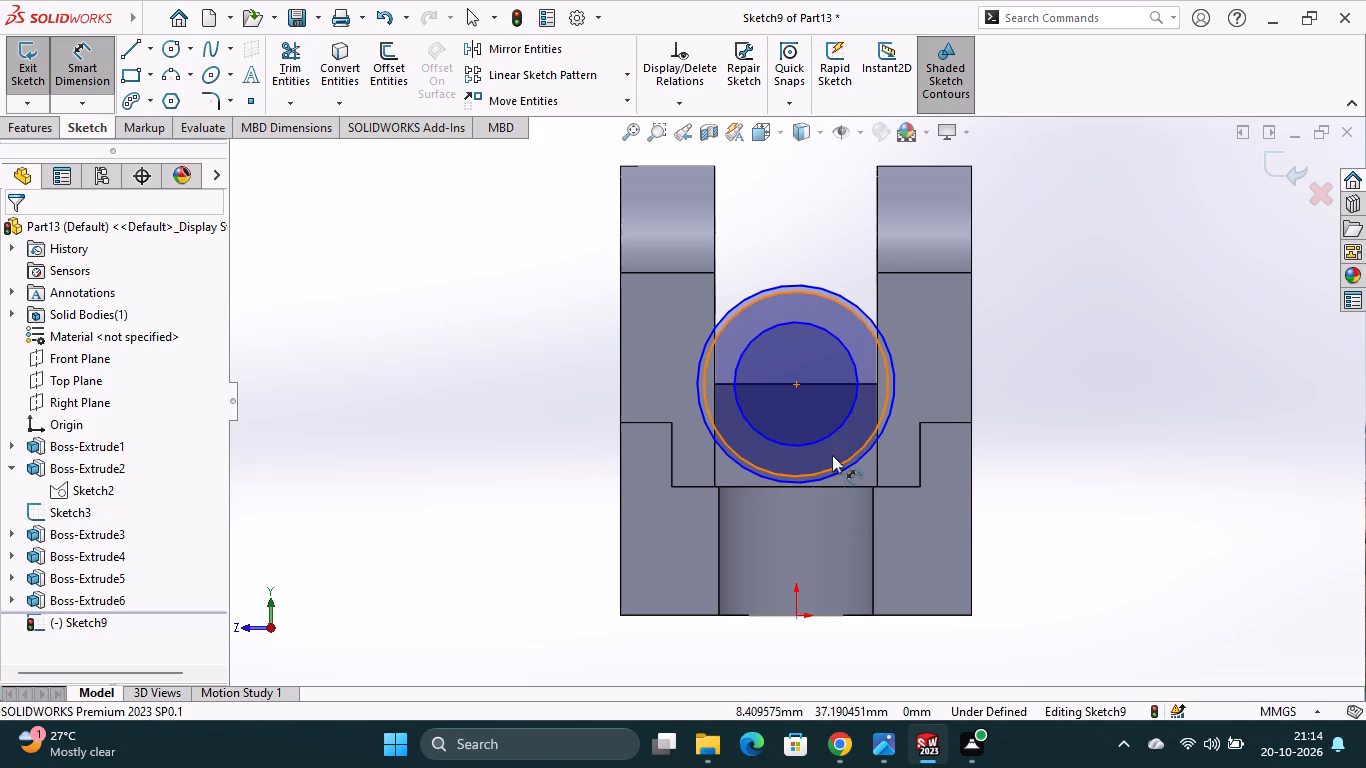
{"action": "left_click", "coordinate": [828, 435]}
{"action": "left_click", "coordinate": [805, 523]}
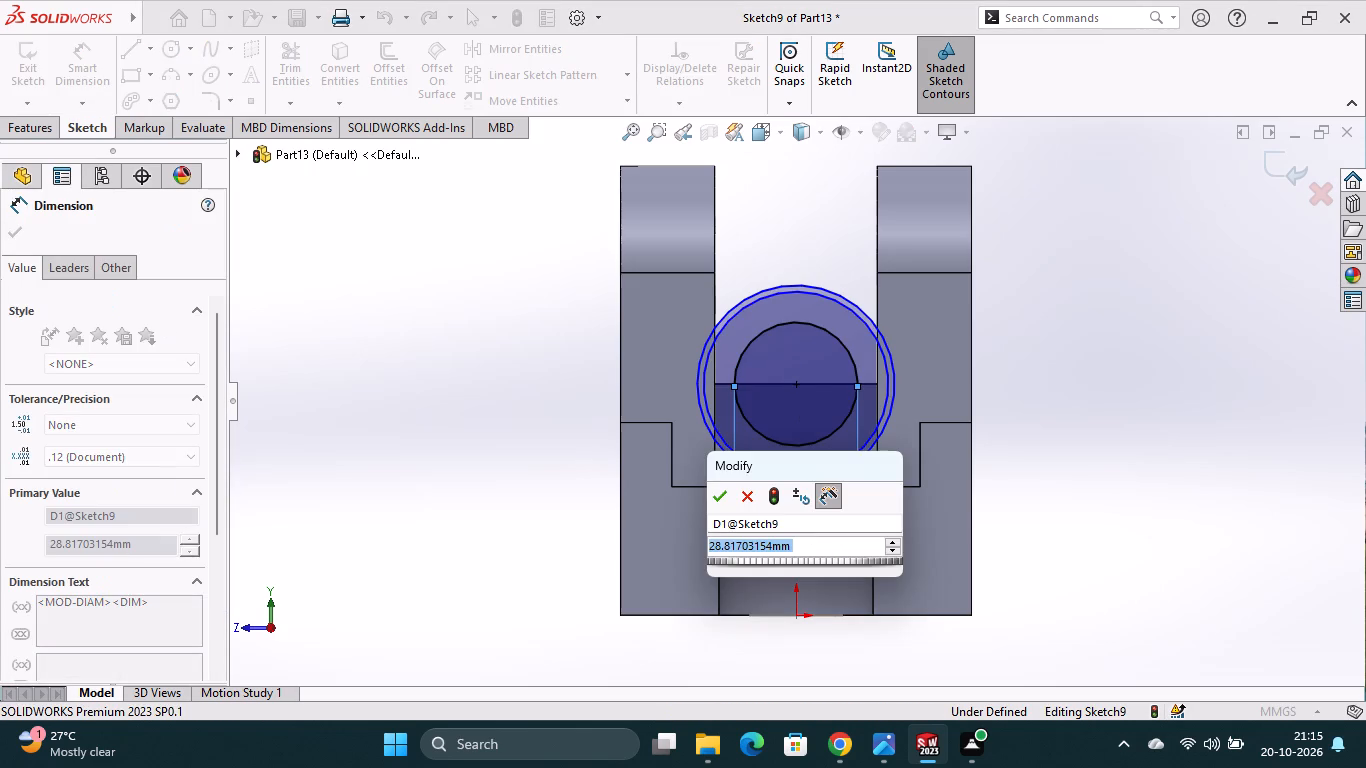
{"action": "type", "text": "28"}
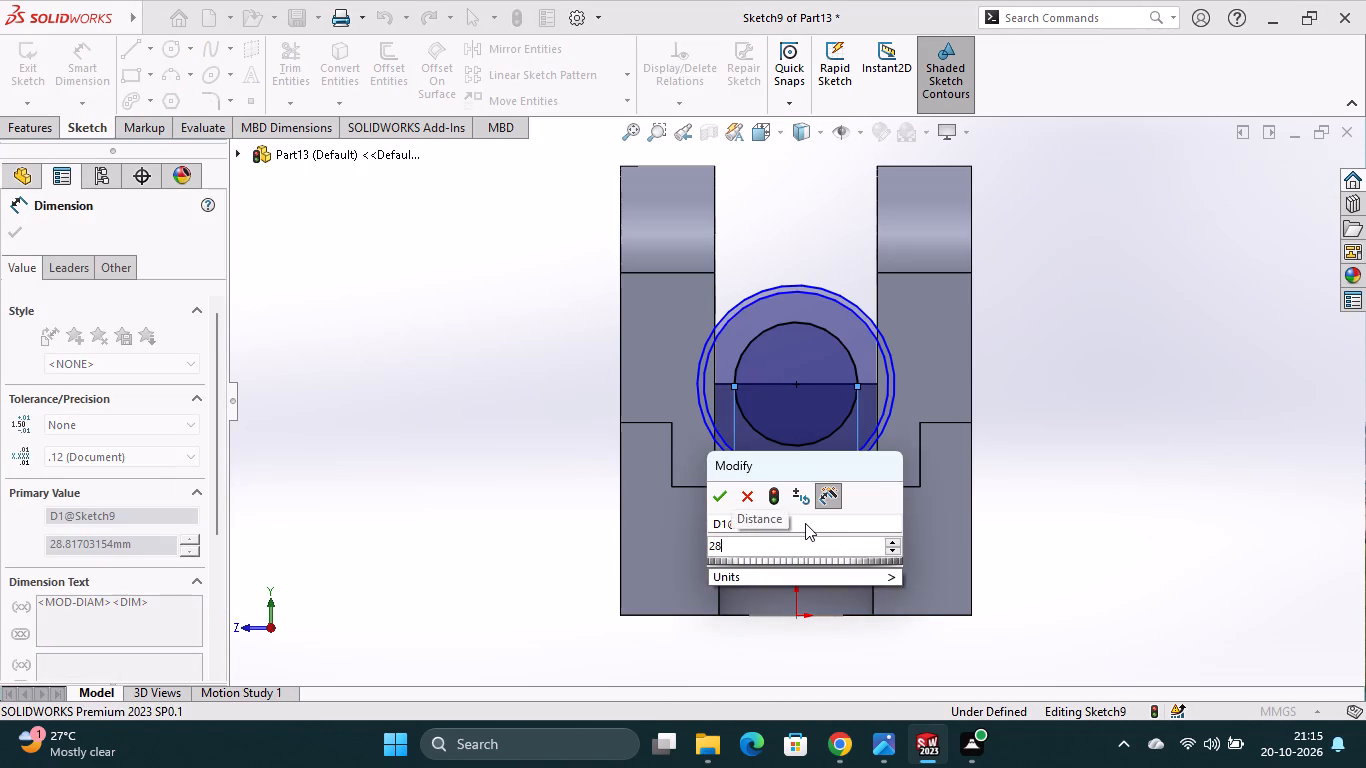
{"action": "key", "text": "Return"}
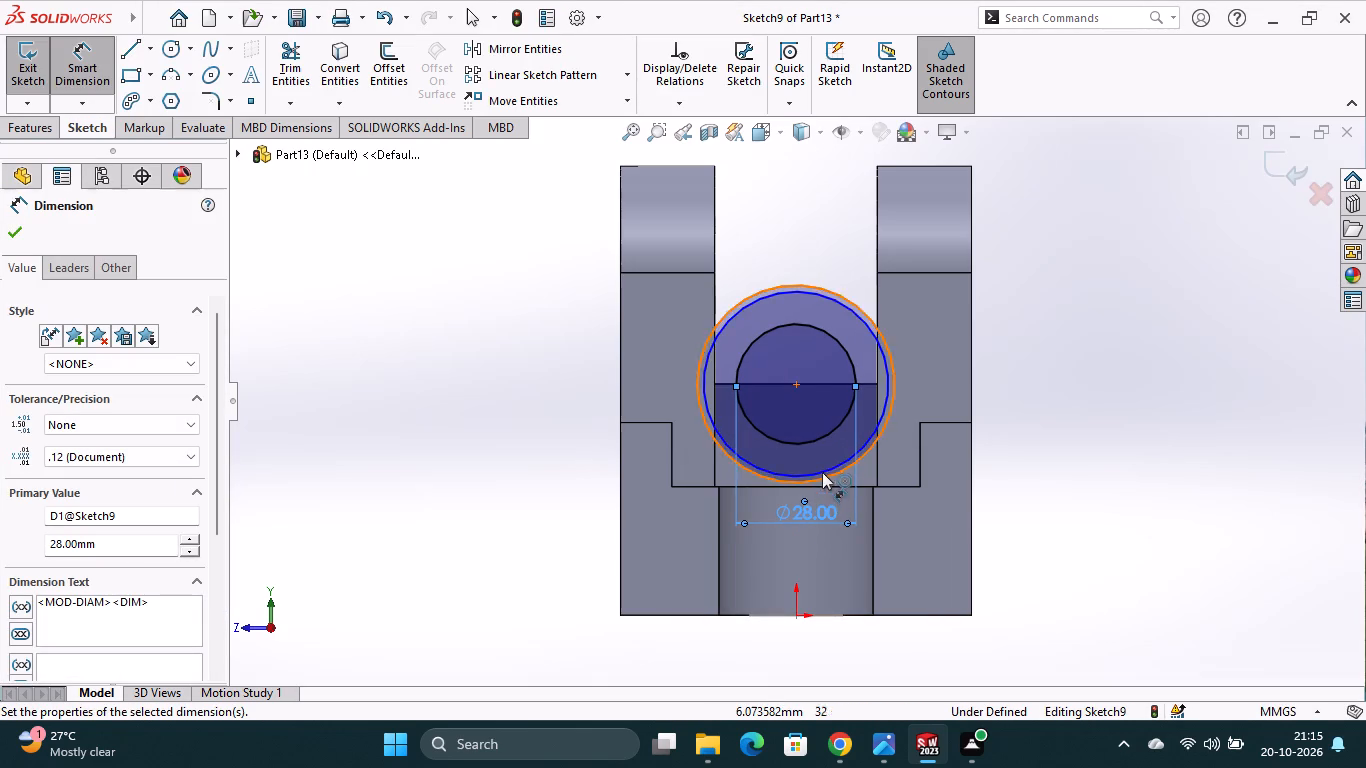
{"action": "left_click", "coordinate": [822, 470]}
{"action": "left_click", "coordinate": [809, 552]}
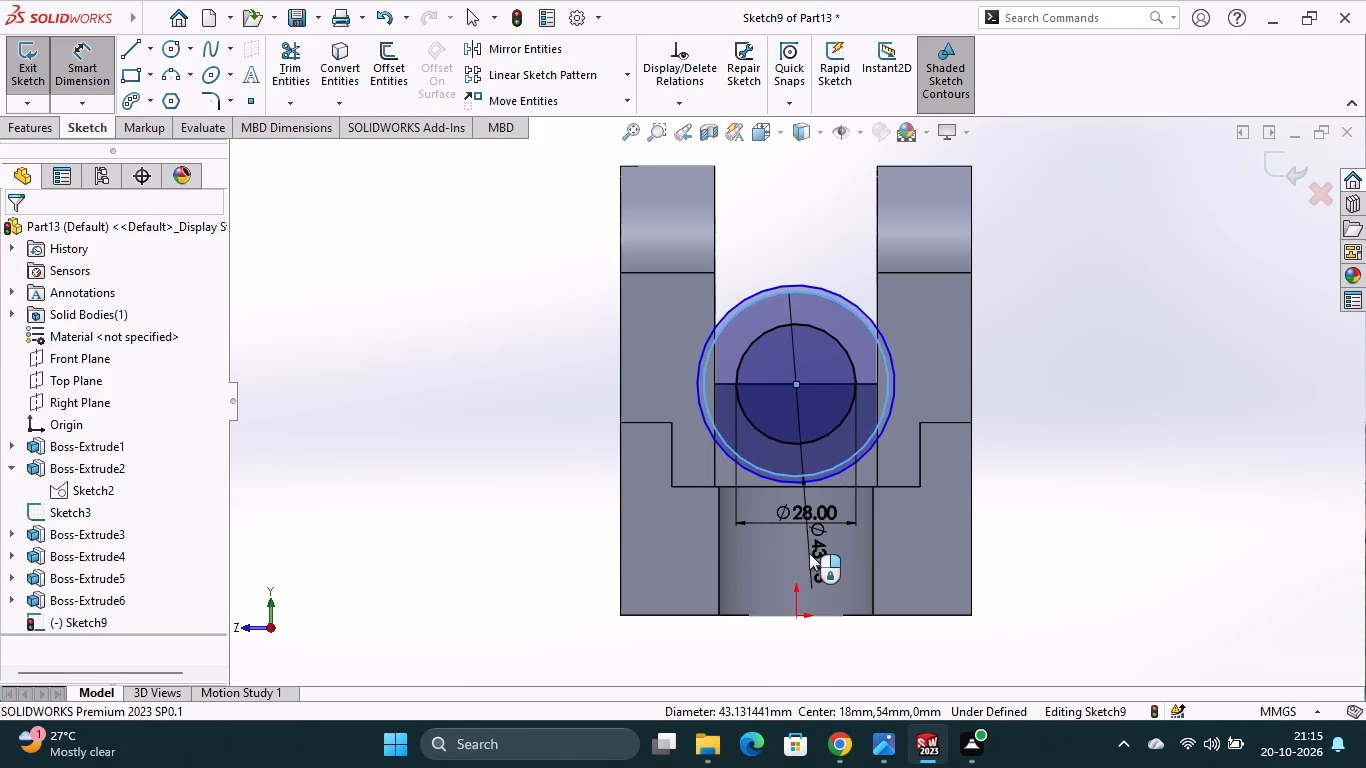
{"action": "type", "text": "44"}
{"action": "key", "text": "Return"}
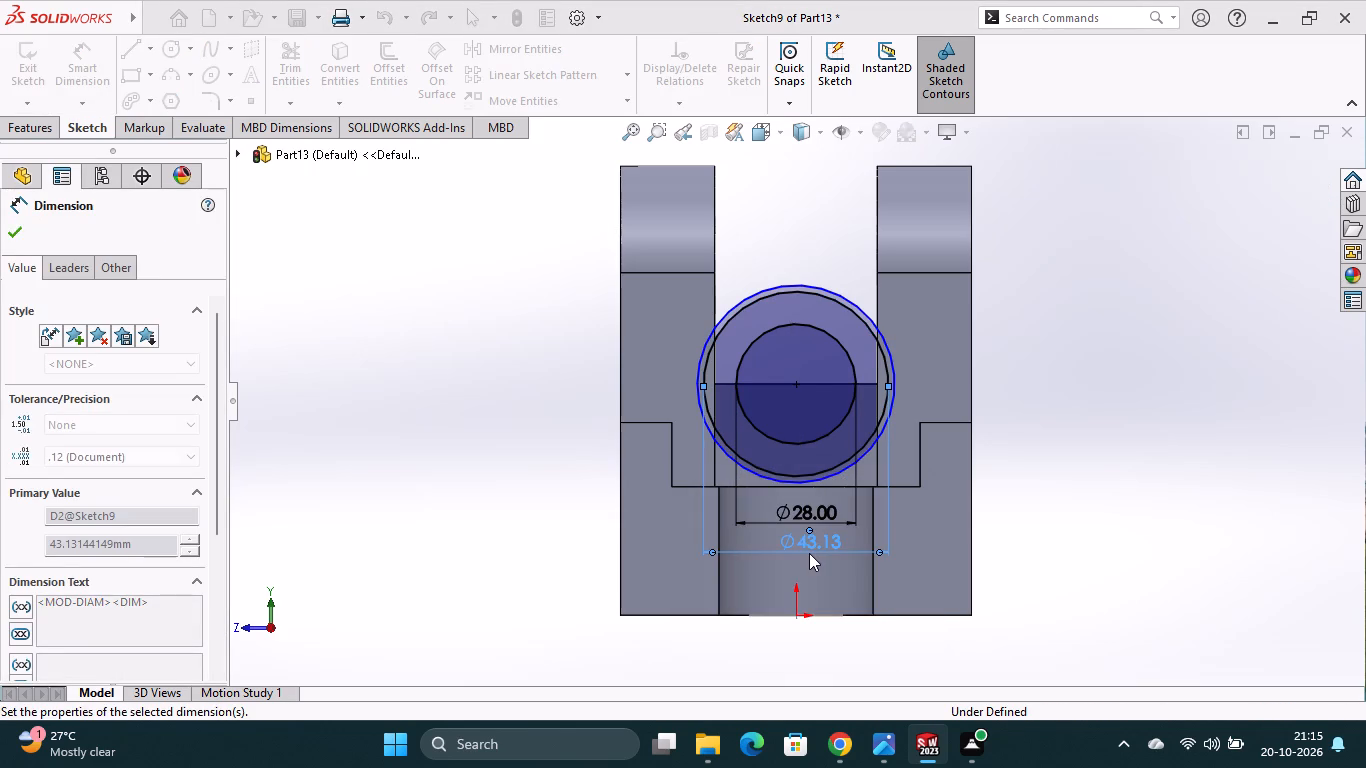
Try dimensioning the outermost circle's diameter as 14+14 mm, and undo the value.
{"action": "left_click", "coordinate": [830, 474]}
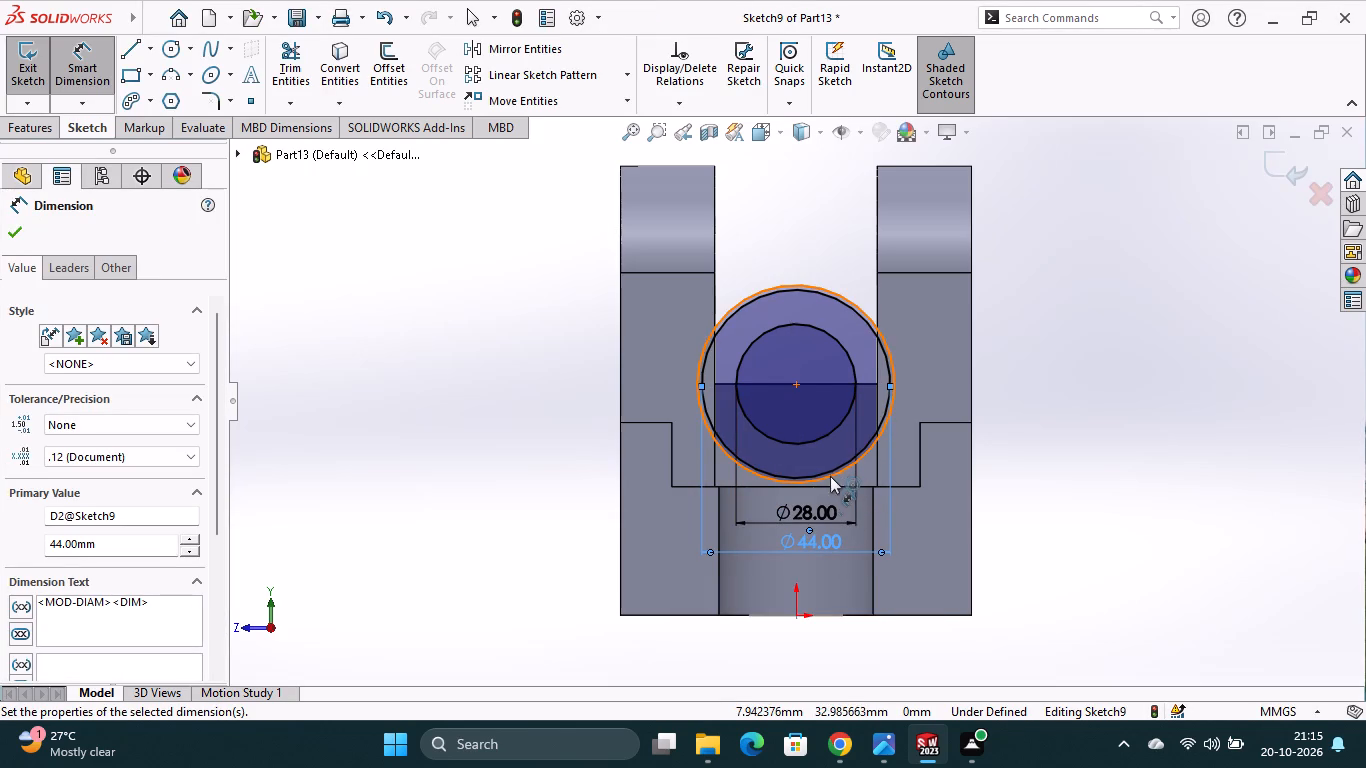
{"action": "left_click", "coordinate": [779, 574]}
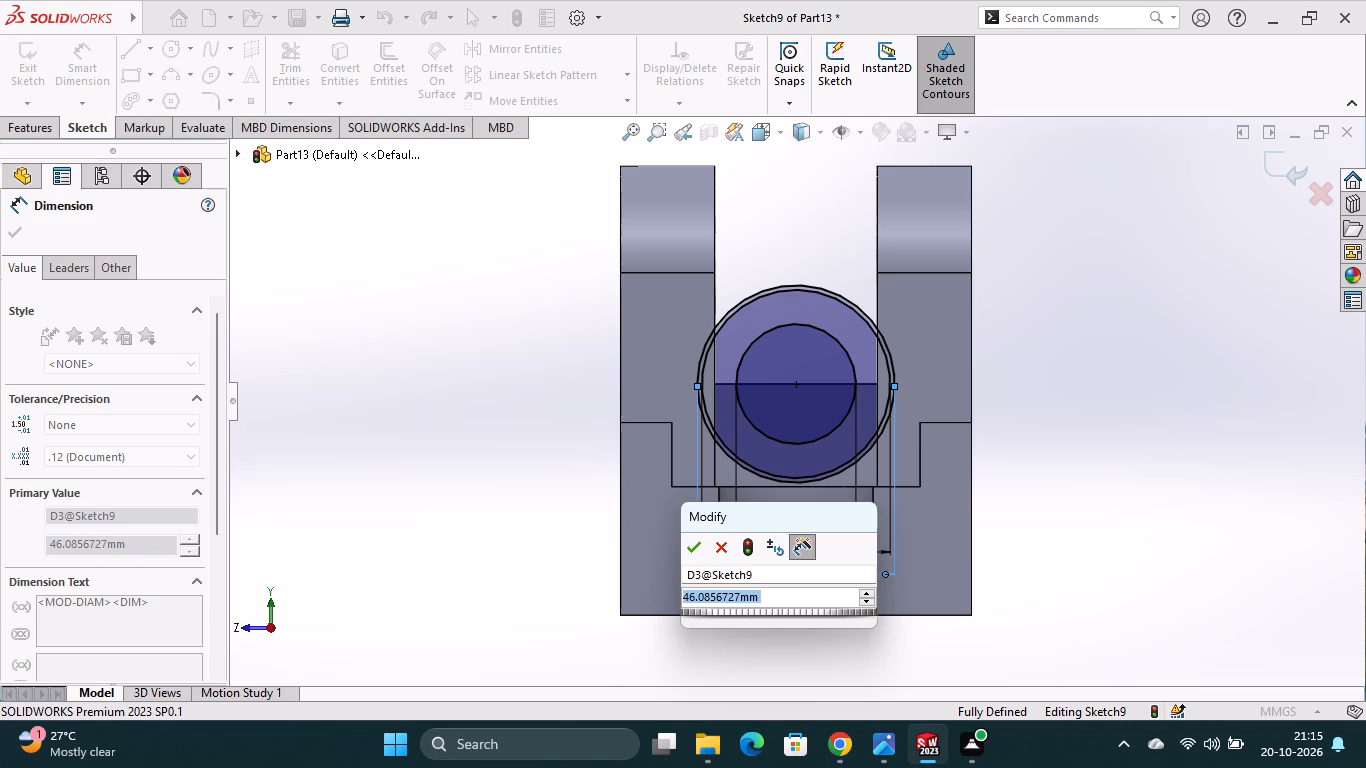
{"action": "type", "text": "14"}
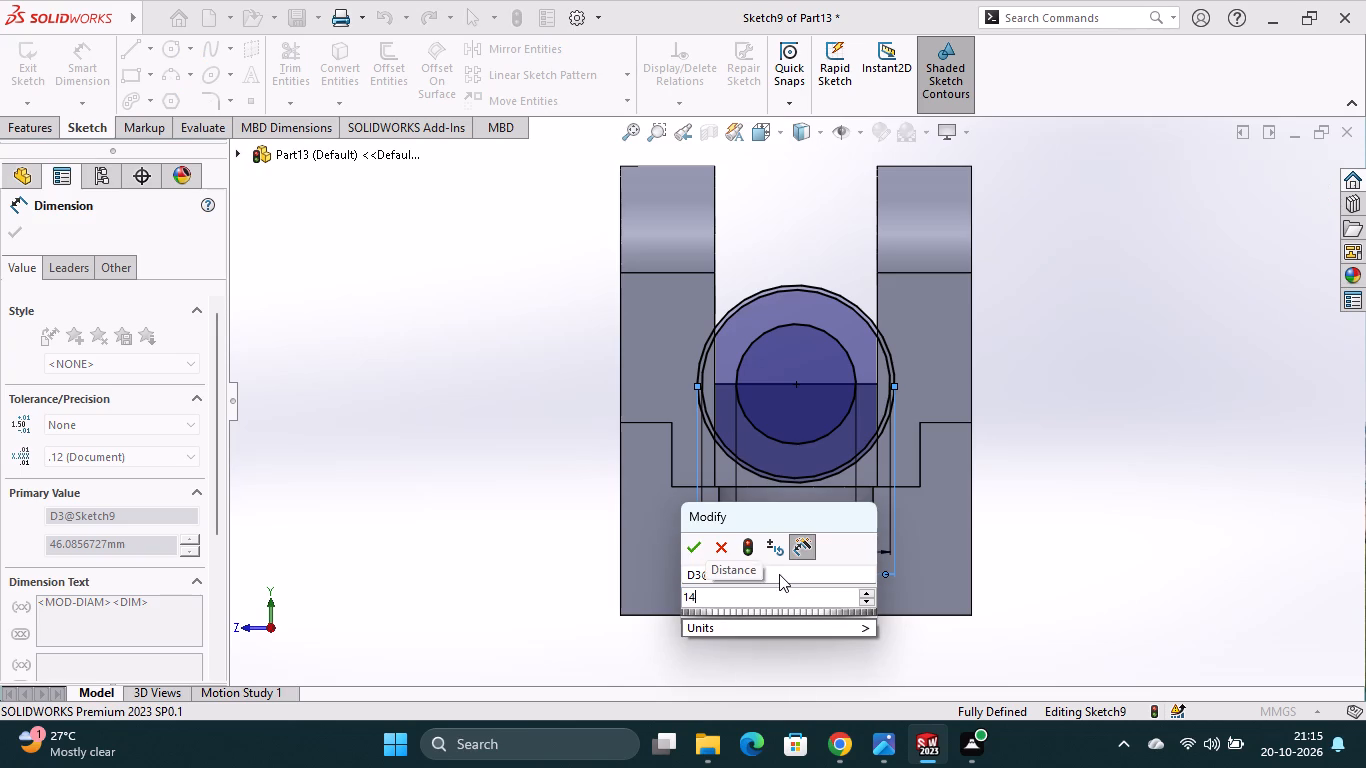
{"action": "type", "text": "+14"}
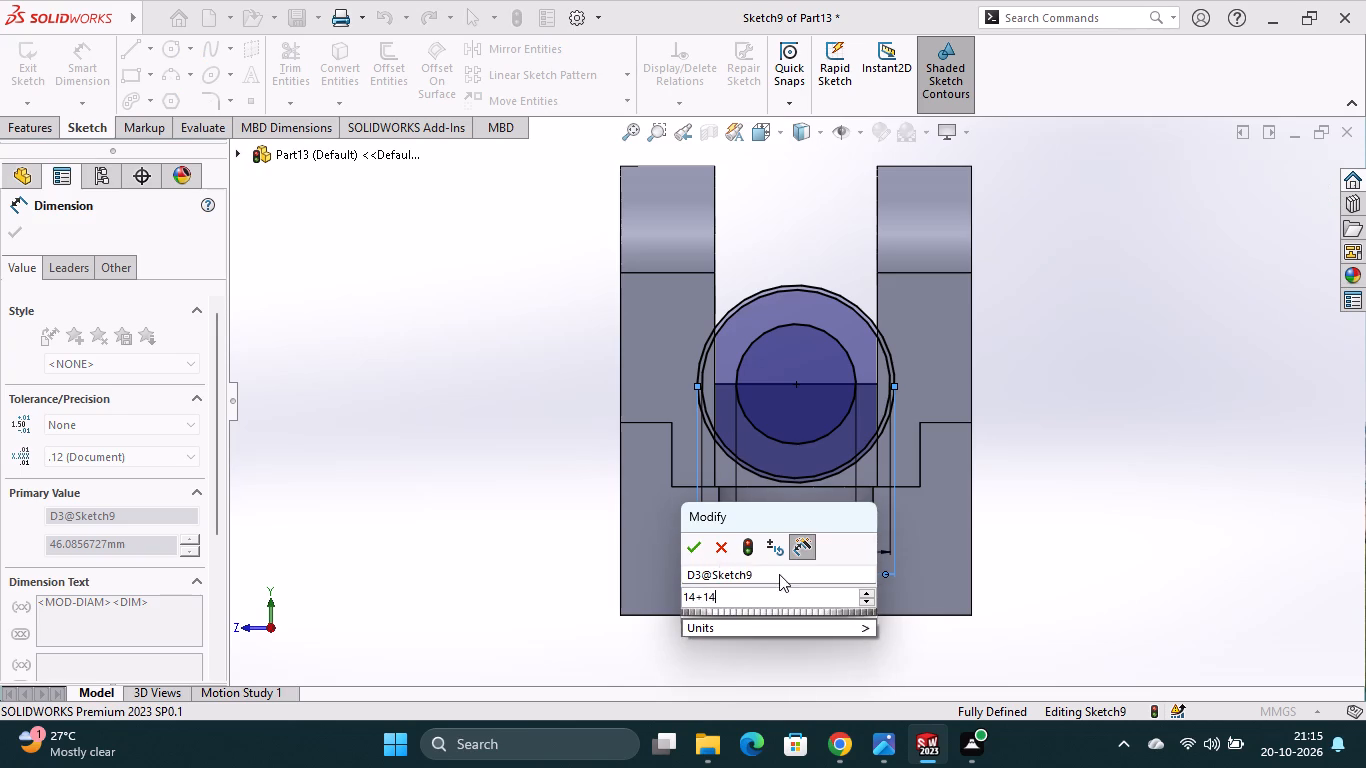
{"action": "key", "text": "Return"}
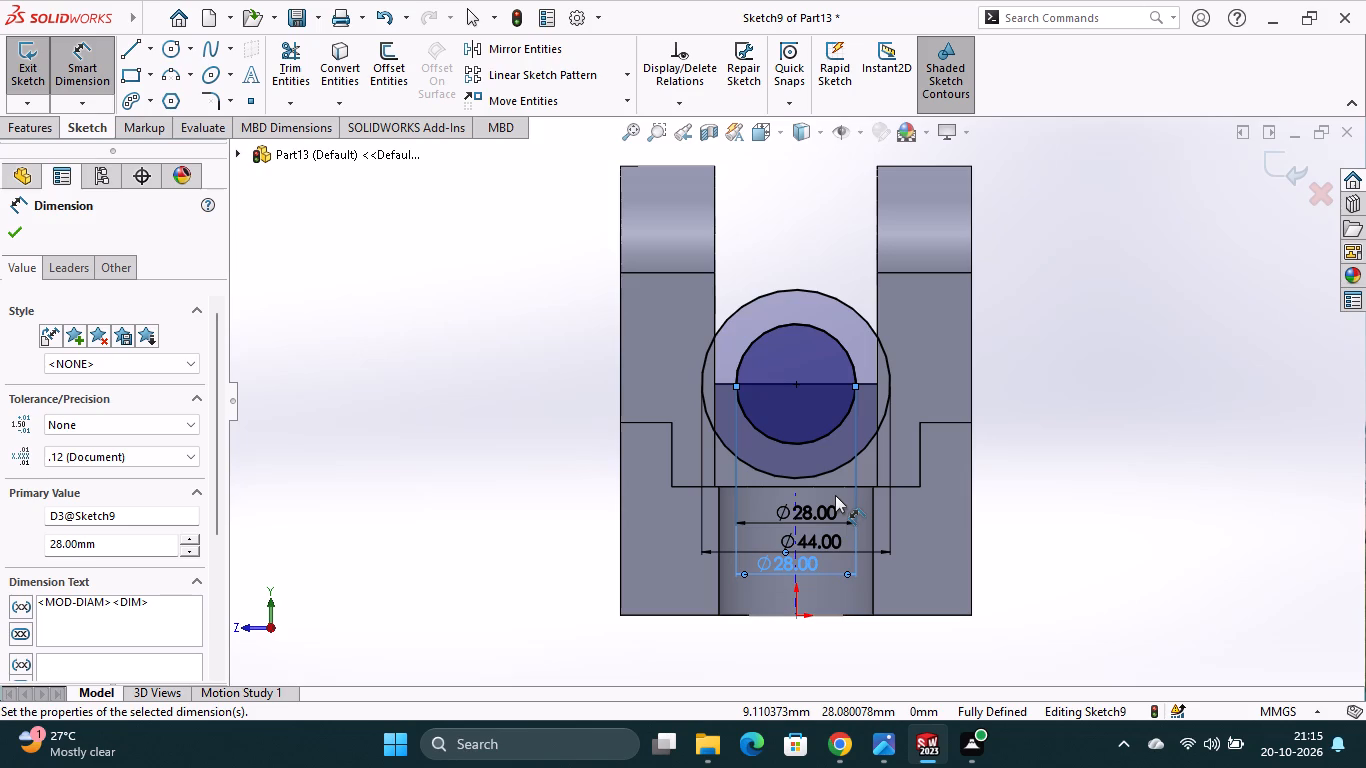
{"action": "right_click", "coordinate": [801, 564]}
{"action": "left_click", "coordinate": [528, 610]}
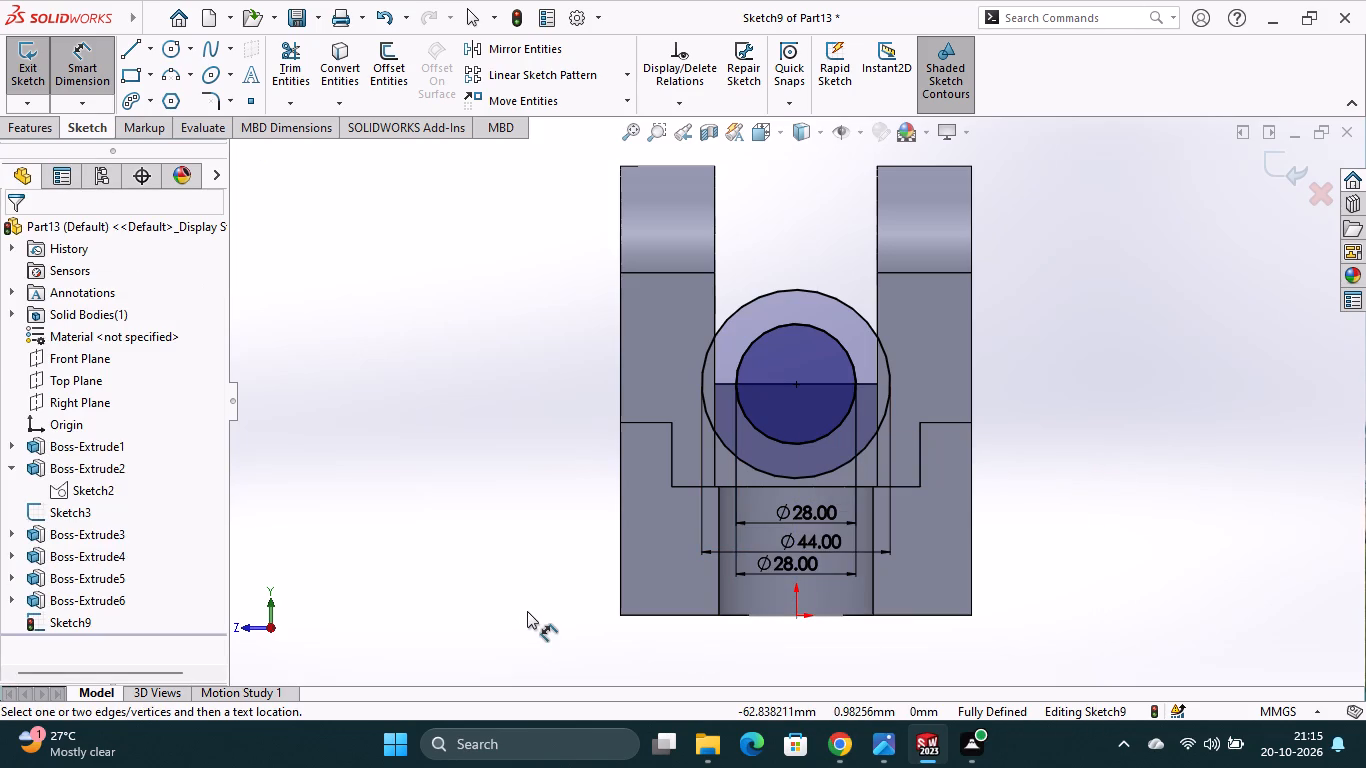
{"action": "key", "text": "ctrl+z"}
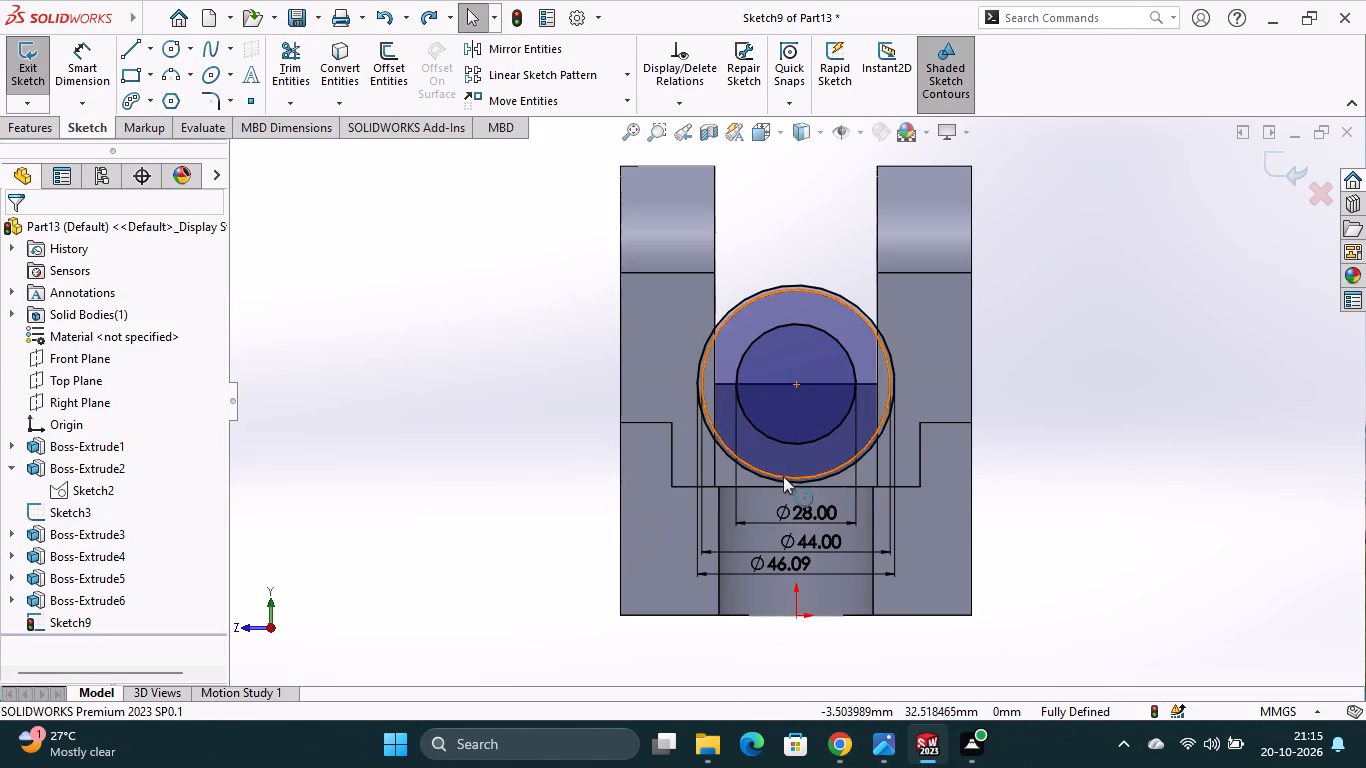
Delete the outermost circle, leaving the 28 mm and 44 mm circles in the sketch.
{"action": "scroll", "coordinate": [788, 487], "scroll_direction": "down", "scroll_amount": 2}
{"action": "right_click", "coordinate": [867, 457]}
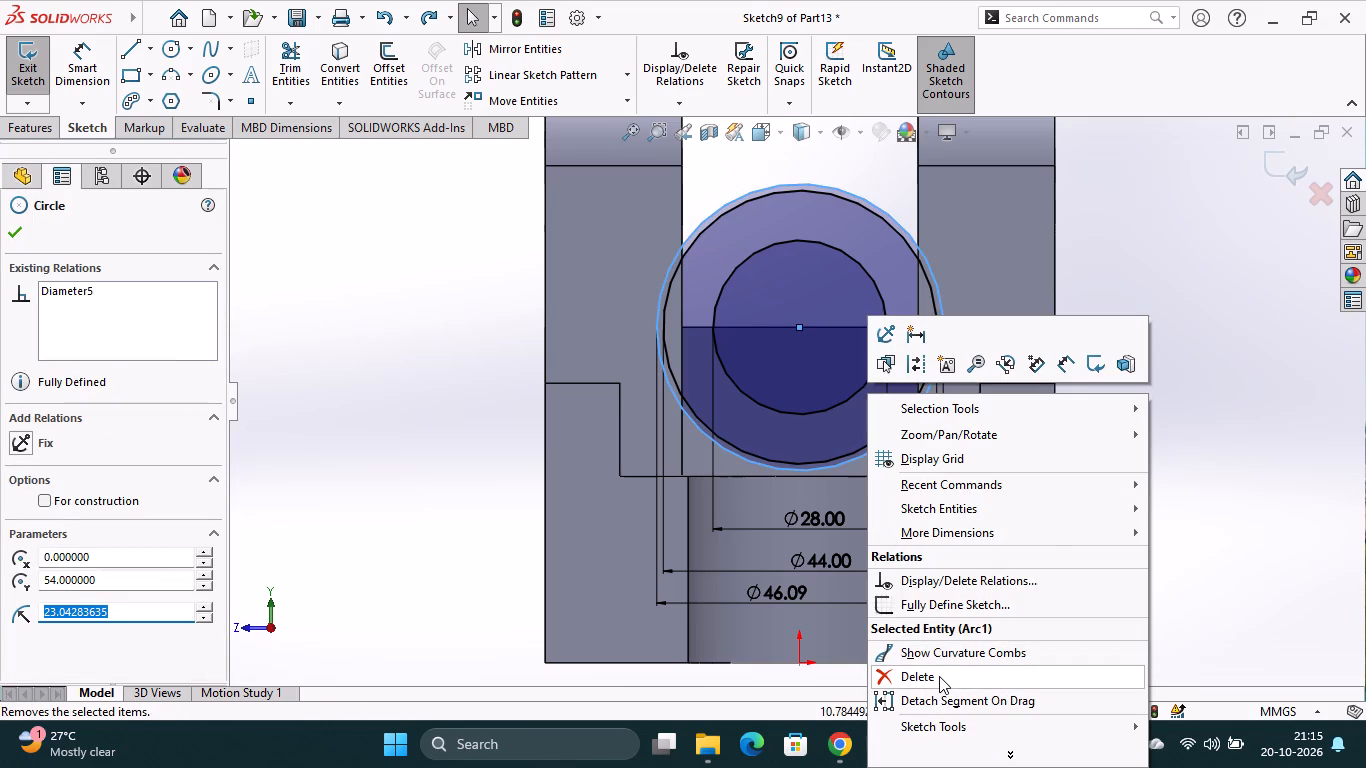
{"action": "left_click", "coordinate": [939, 676]}
{"action": "left_click", "coordinate": [585, 365]}
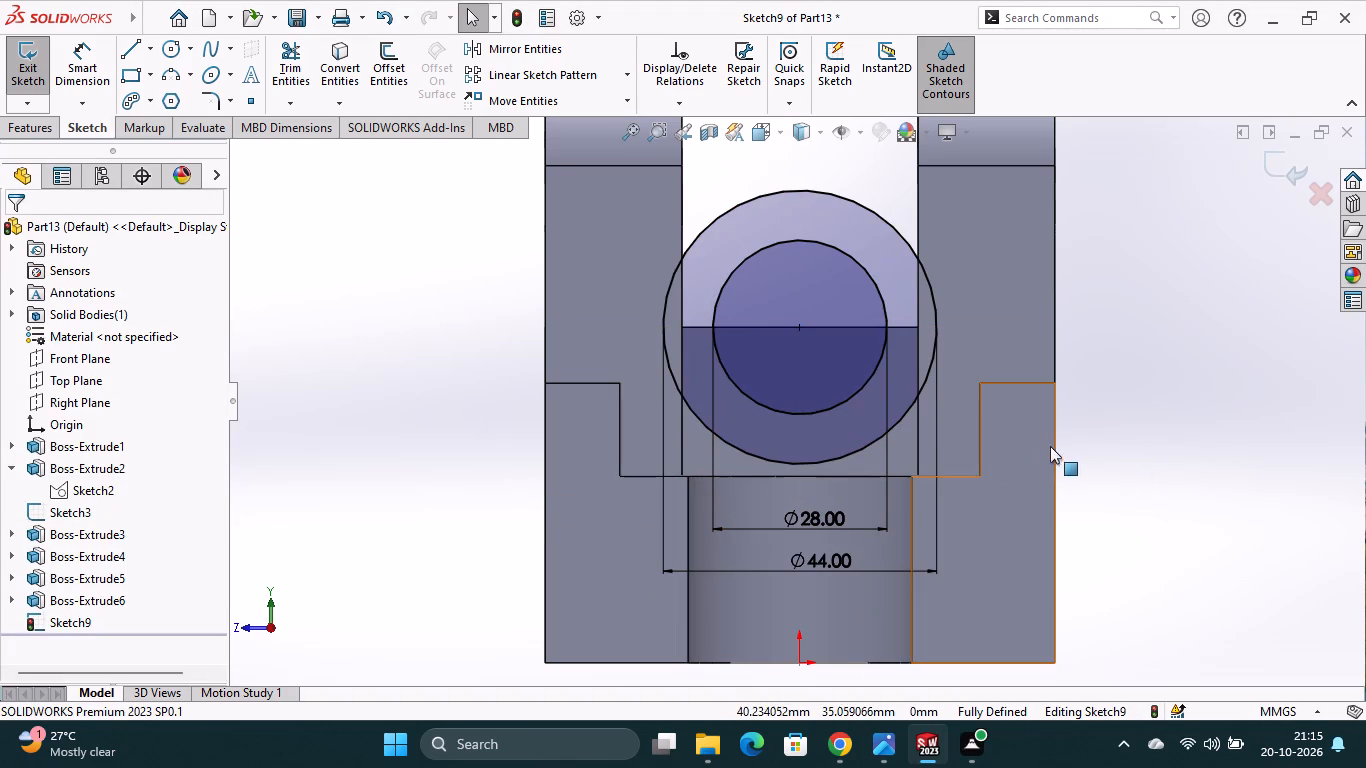
Delete the inner 28 mm circle from the end wall sketch, keeping the 44 mm circle.
{"action": "middle_click_drag", "start_coordinate": [1094, 451], "coordinate": [1092, 498]}
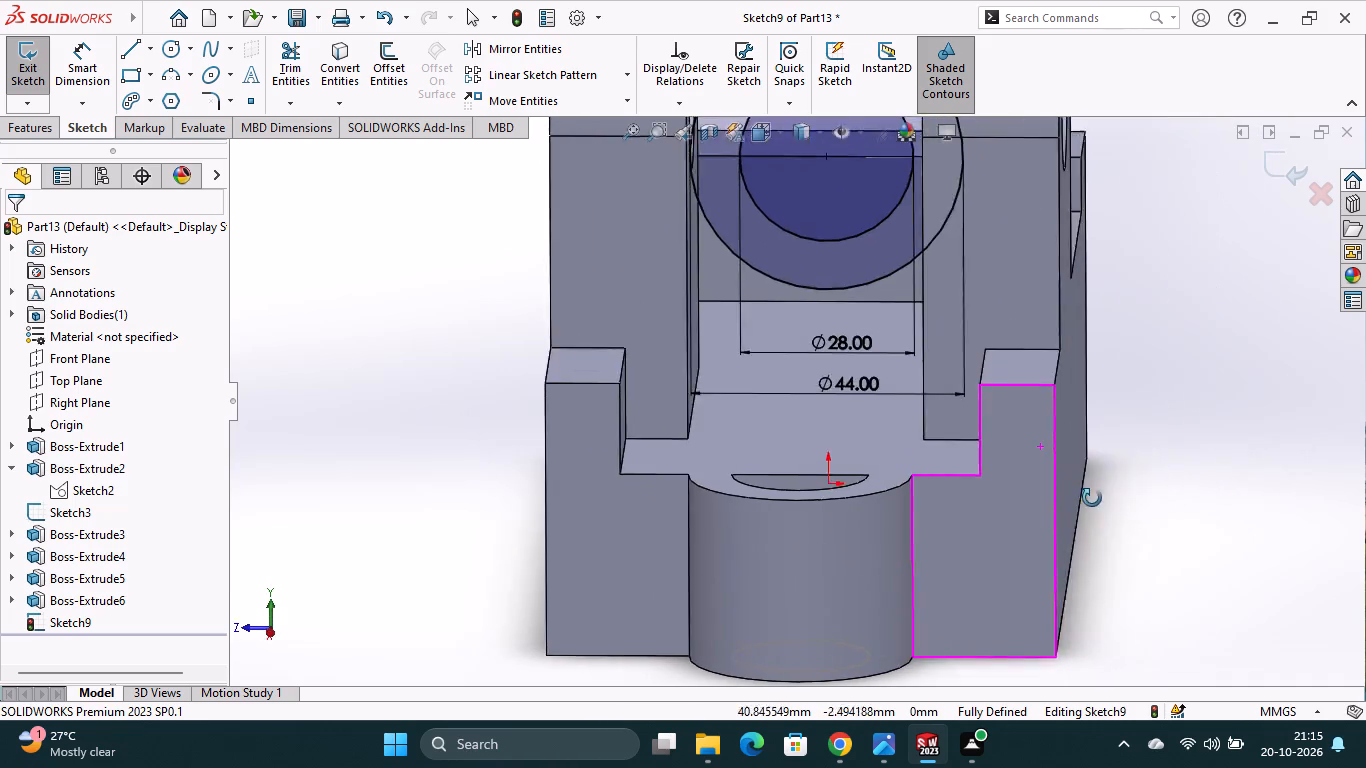
{"action": "middle_click_drag", "start_coordinate": [1092, 498], "coordinate": [1099, 495]}
{"action": "scroll", "coordinate": [1109, 464], "scroll_direction": "up", "scroll_amount": 1}
{"action": "middle_click_drag", "start_coordinate": [1114, 433], "coordinate": [1105, 402]}
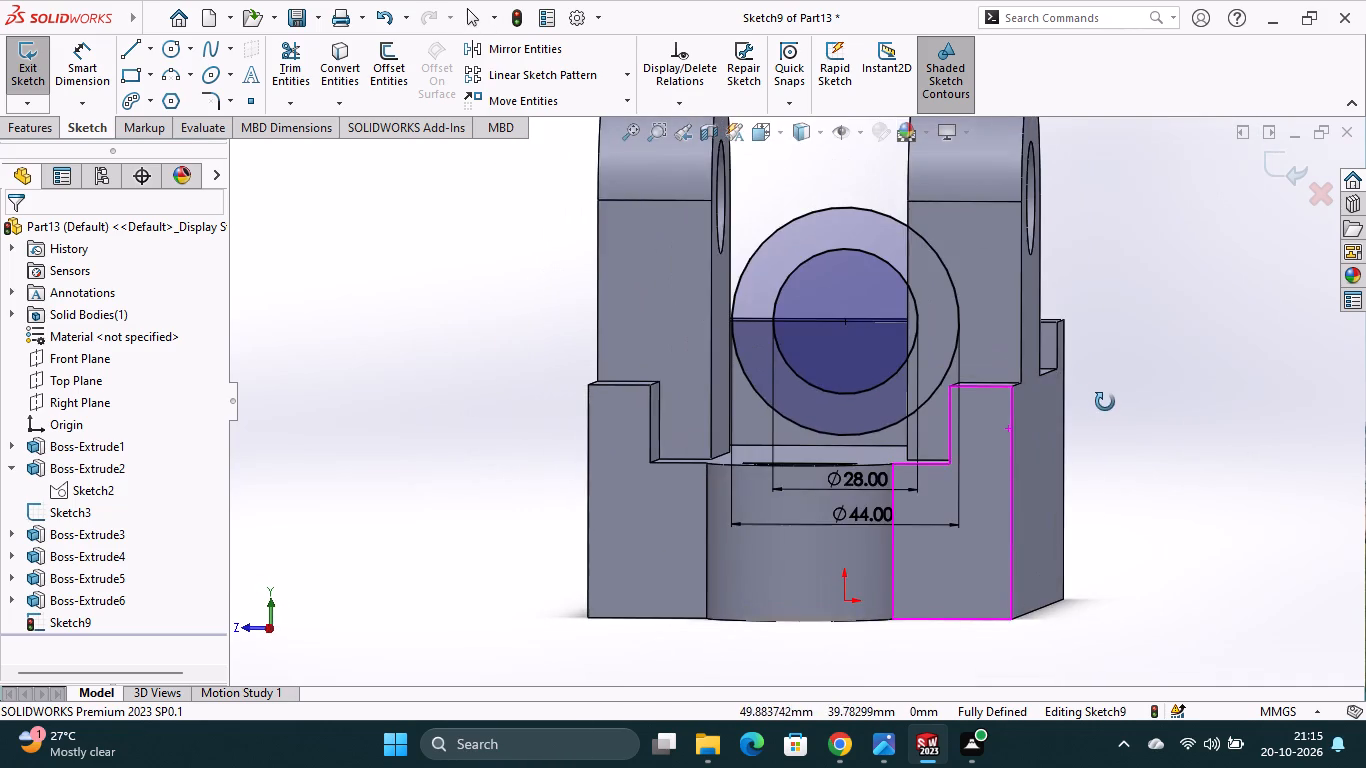
{"action": "middle_click_drag", "start_coordinate": [1105, 402], "coordinate": [1107, 405]}
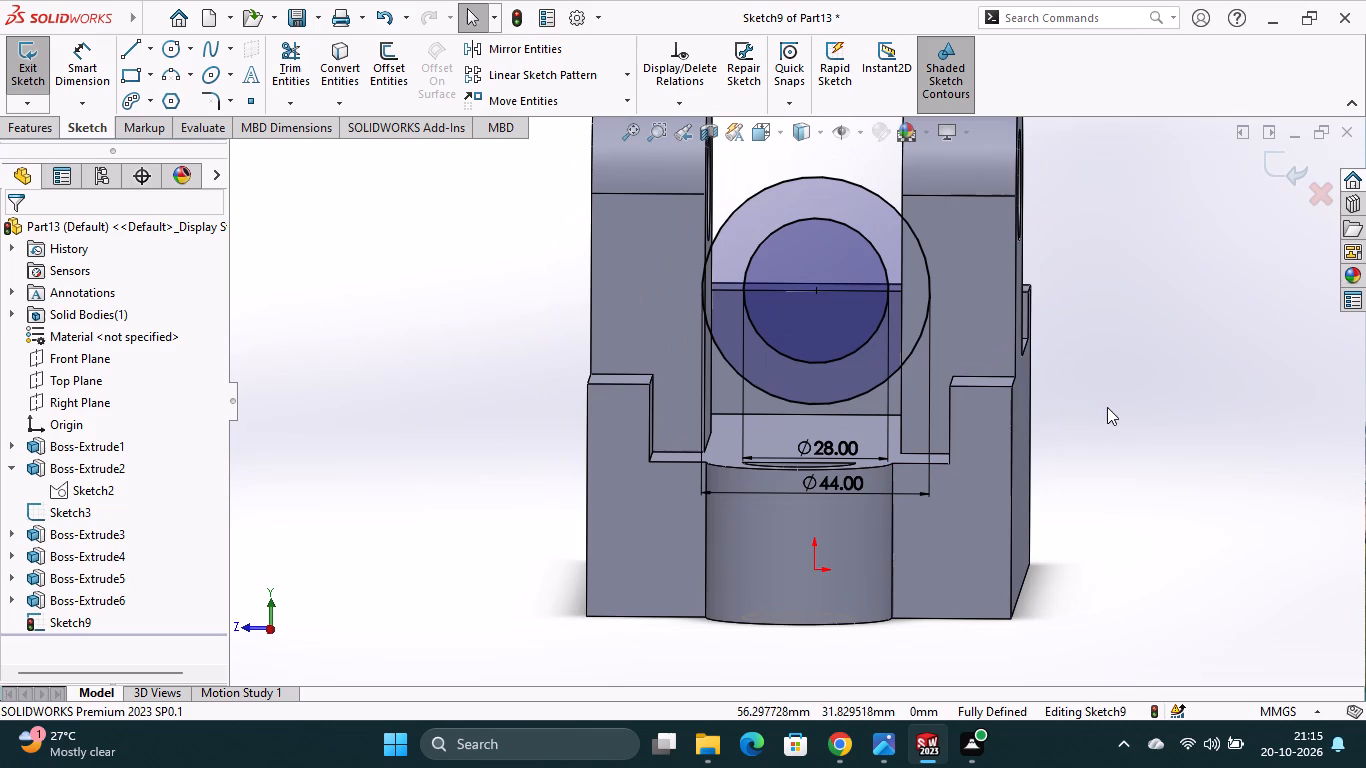
{"action": "middle_click_drag", "start_coordinate": [1117, 372], "coordinate": [1114, 385]}
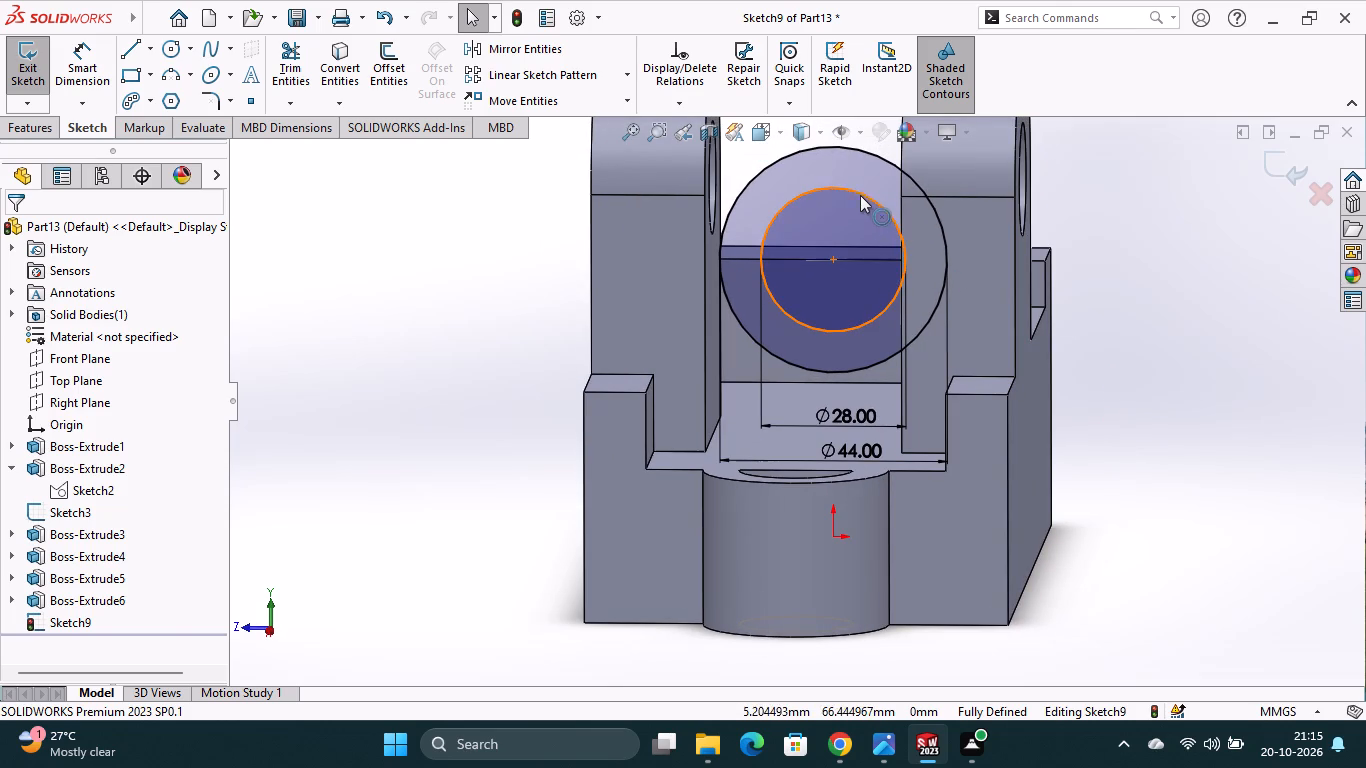
{"action": "right_click", "coordinate": [860, 194]}
{"action": "left_click", "coordinate": [922, 477]}
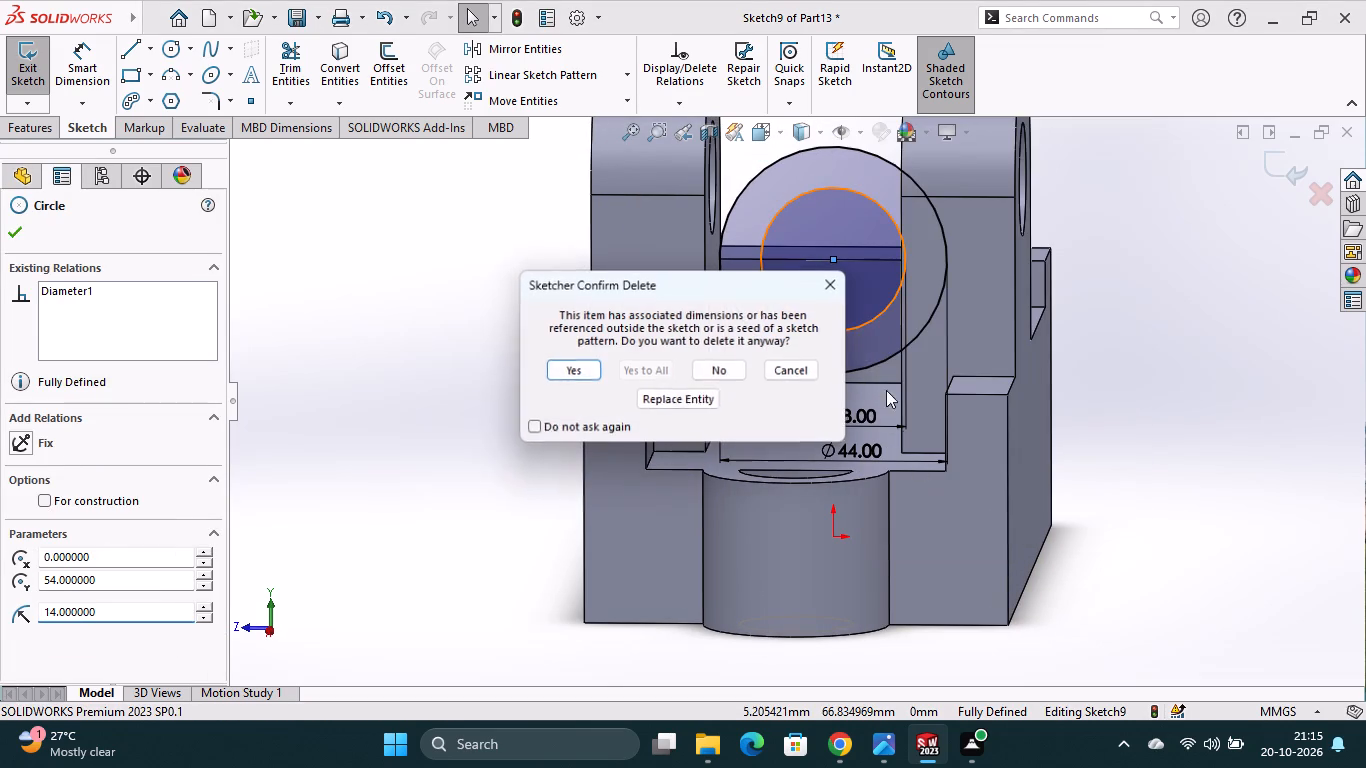
{"action": "left_click", "coordinate": [591, 372]}
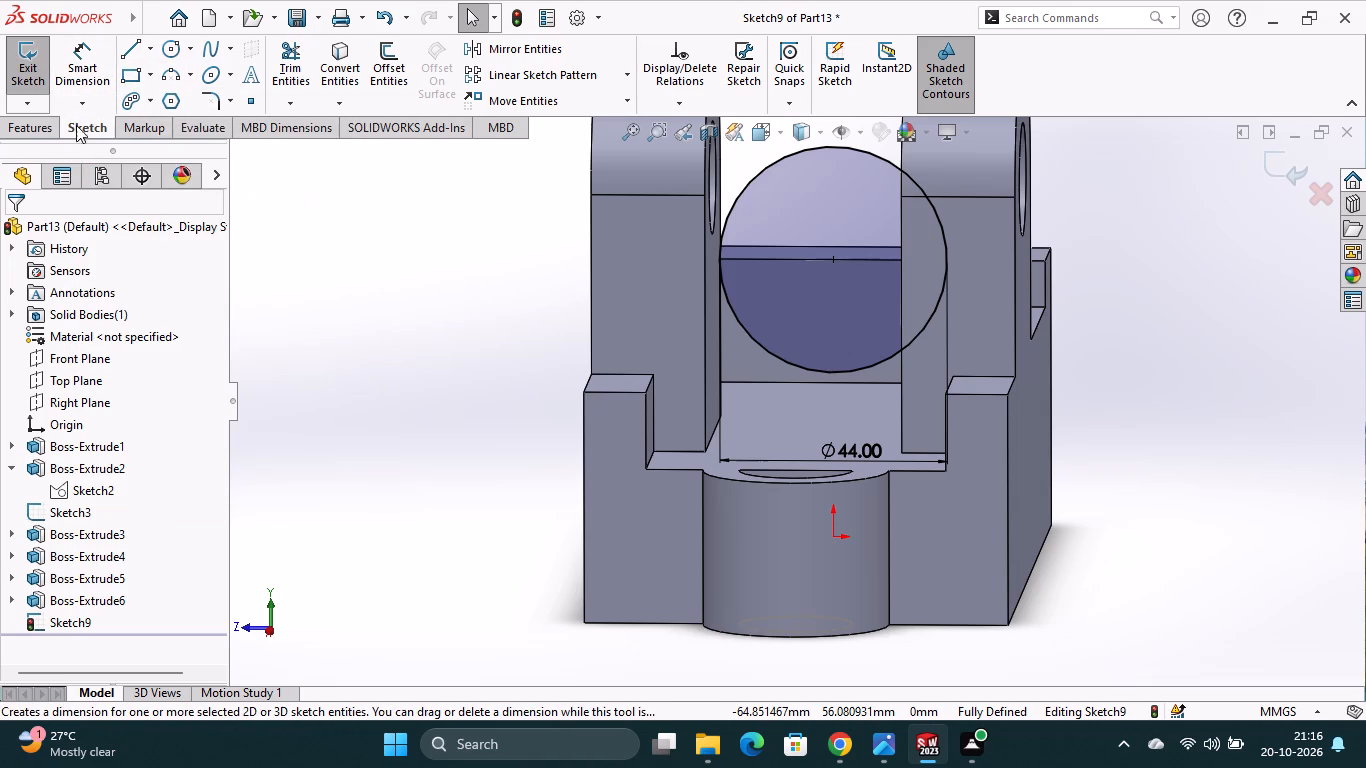
Extrude the 44 mm circle 10 mm from the raised end wall's inner face as a merged boss.
{"action": "left_click", "coordinate": [42, 125]}
{"action": "left_click", "coordinate": [48, 94]}
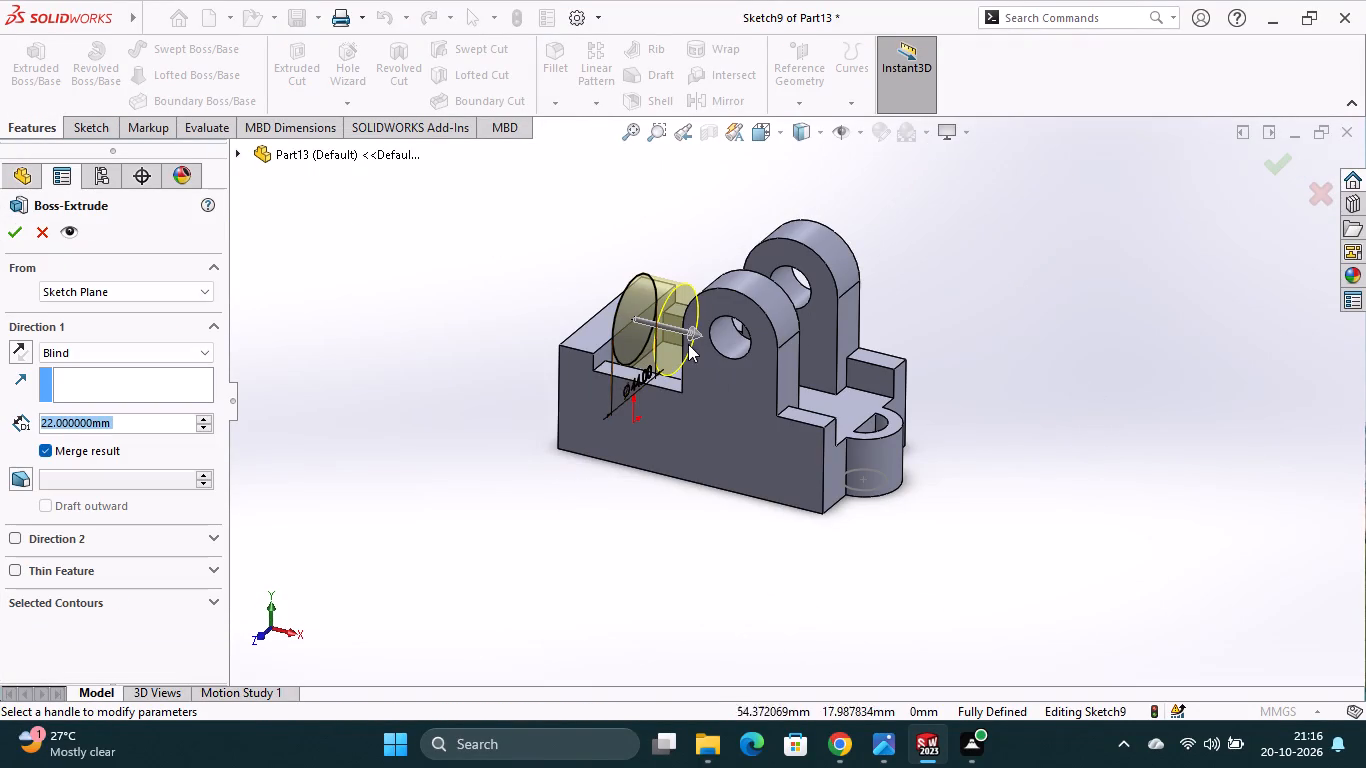
{"action": "type", "text": "10"}
{"action": "key", "text": "Return"}
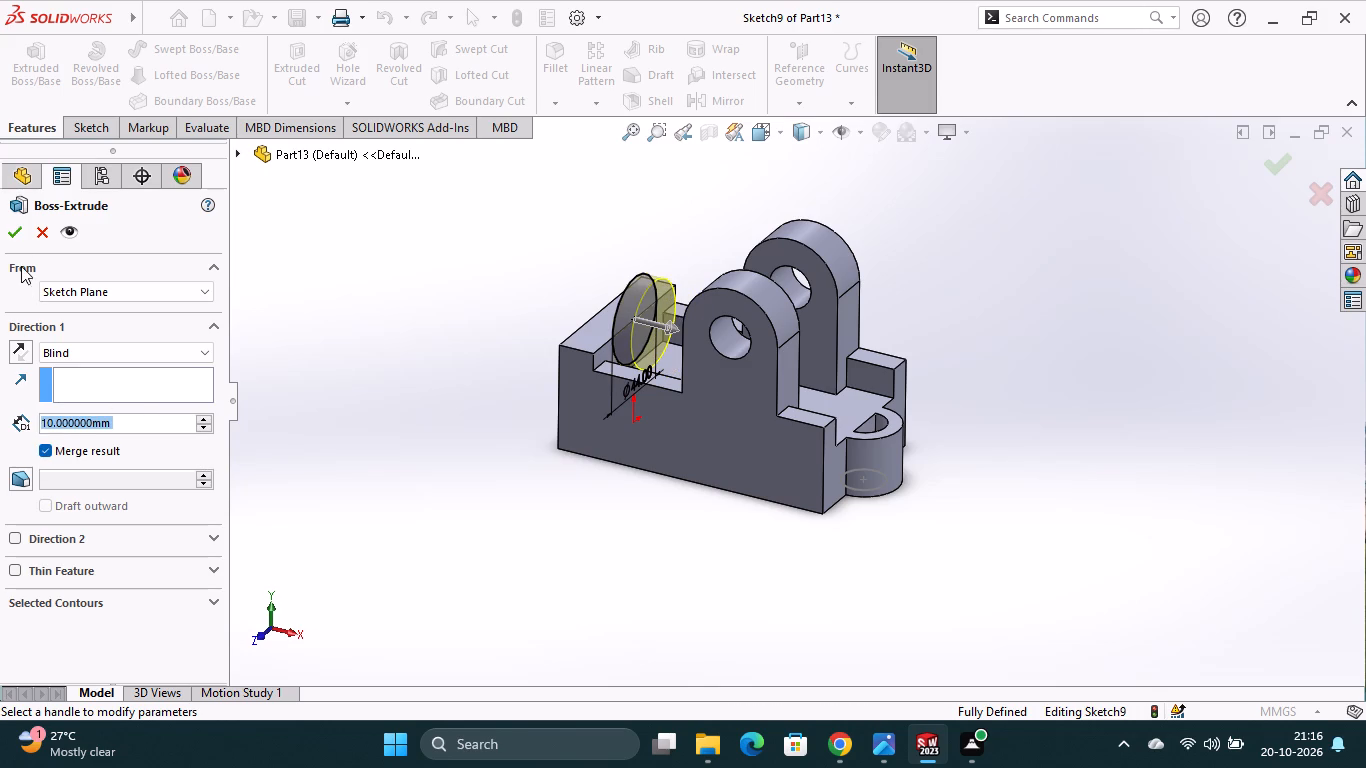
{"action": "left_click", "coordinate": [19, 238]}
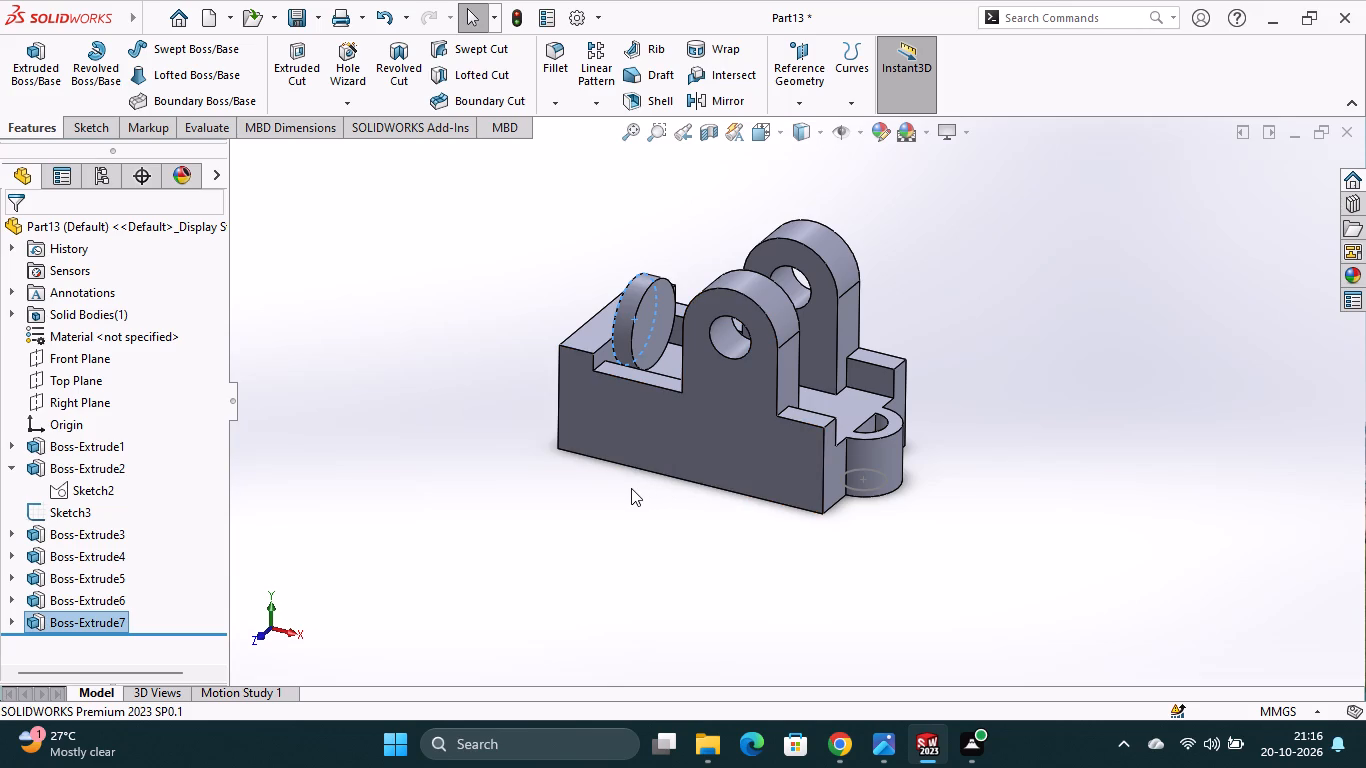
{"action": "key", "text": "Escape"}
Start a sketch on the new disc's flat face and draw a horizontal line across its full diameter.
{"action": "left_click", "coordinate": [663, 331]}
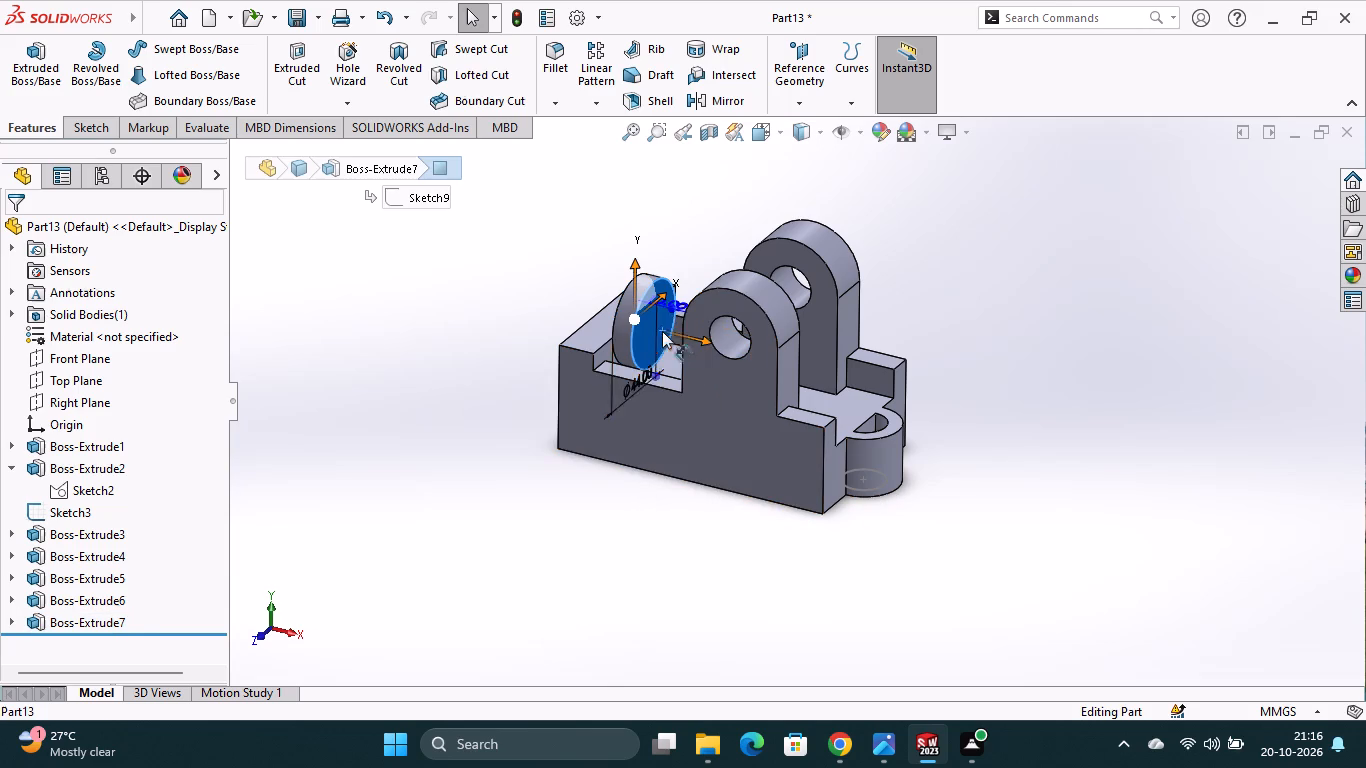
{"action": "left_click", "coordinate": [757, 284]}
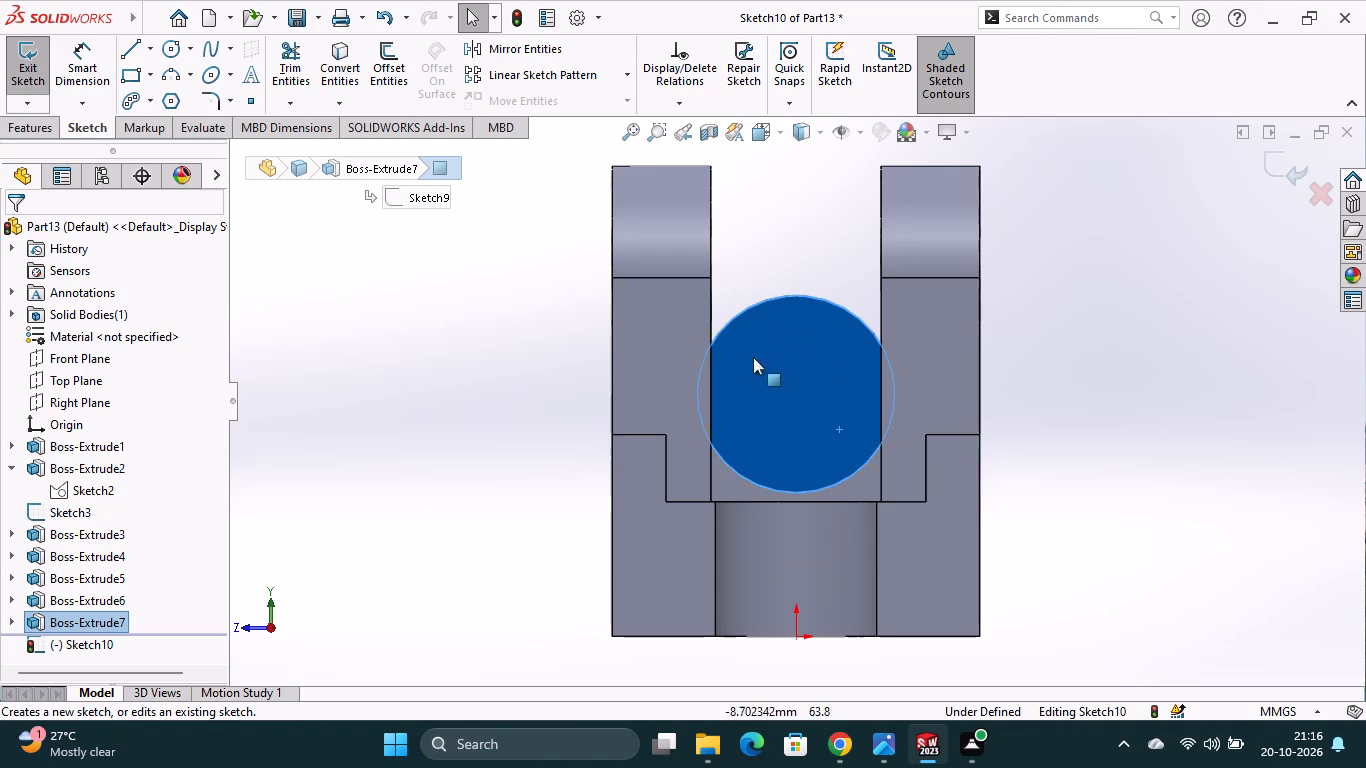
{"action": "left_click", "coordinate": [153, 47]}
{"action": "left_click", "coordinate": [167, 70]}
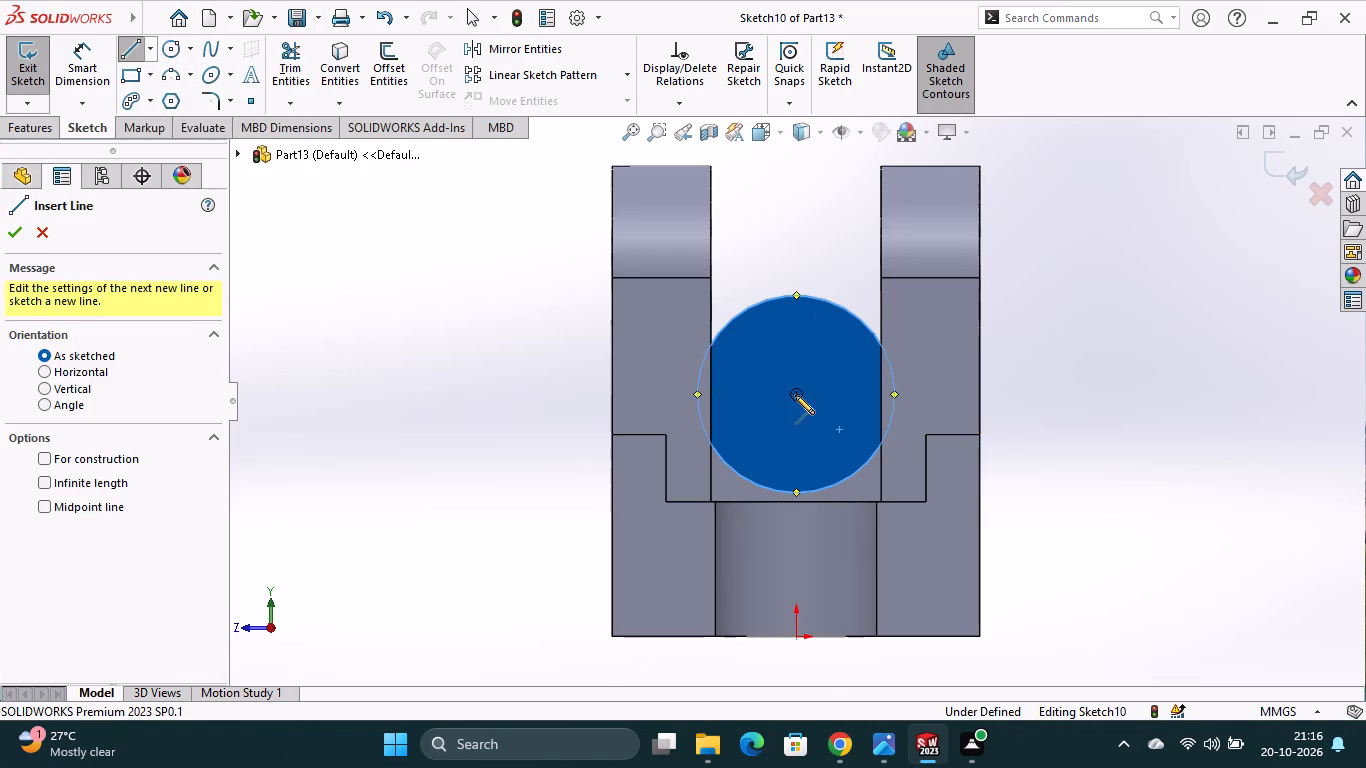
{"action": "left_click", "coordinate": [695, 393]}
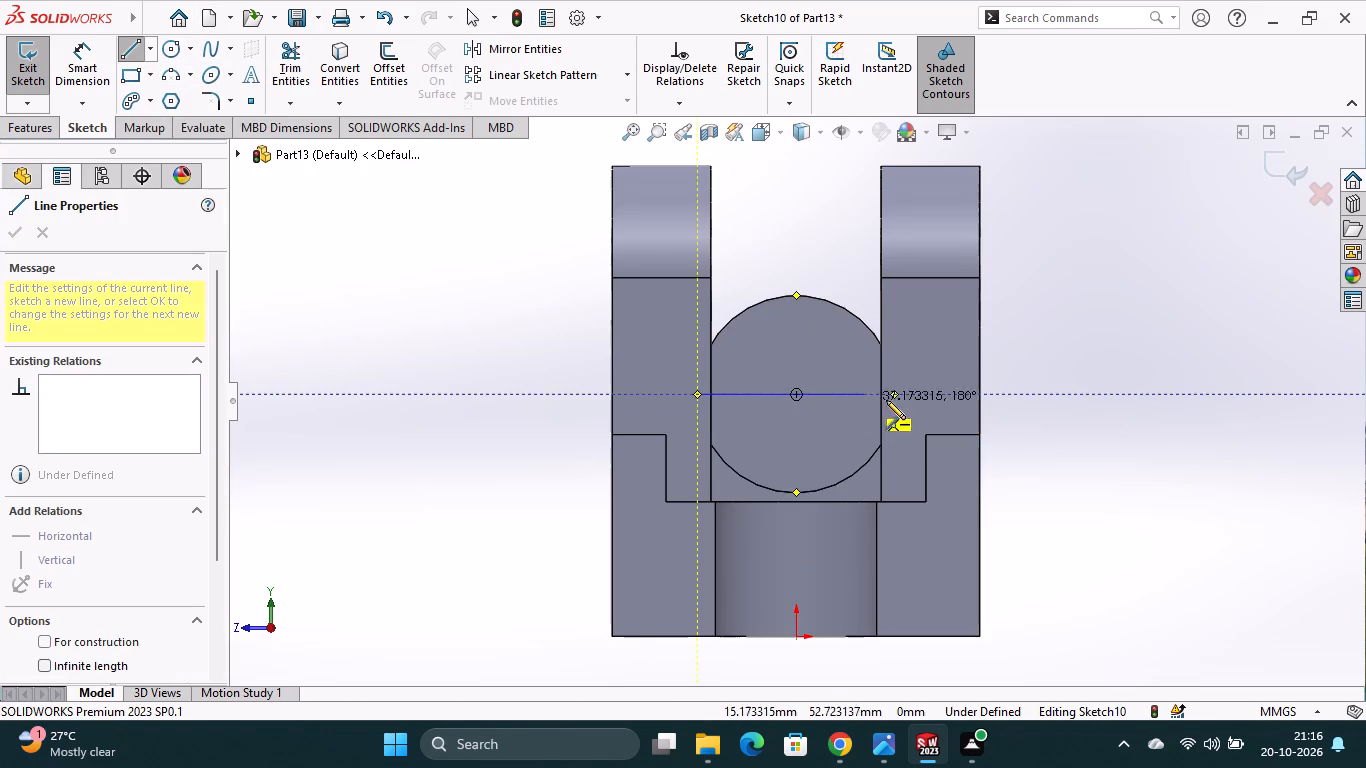
{"action": "left_click", "coordinate": [894, 398]}
{"action": "key", "text": "Escape"}
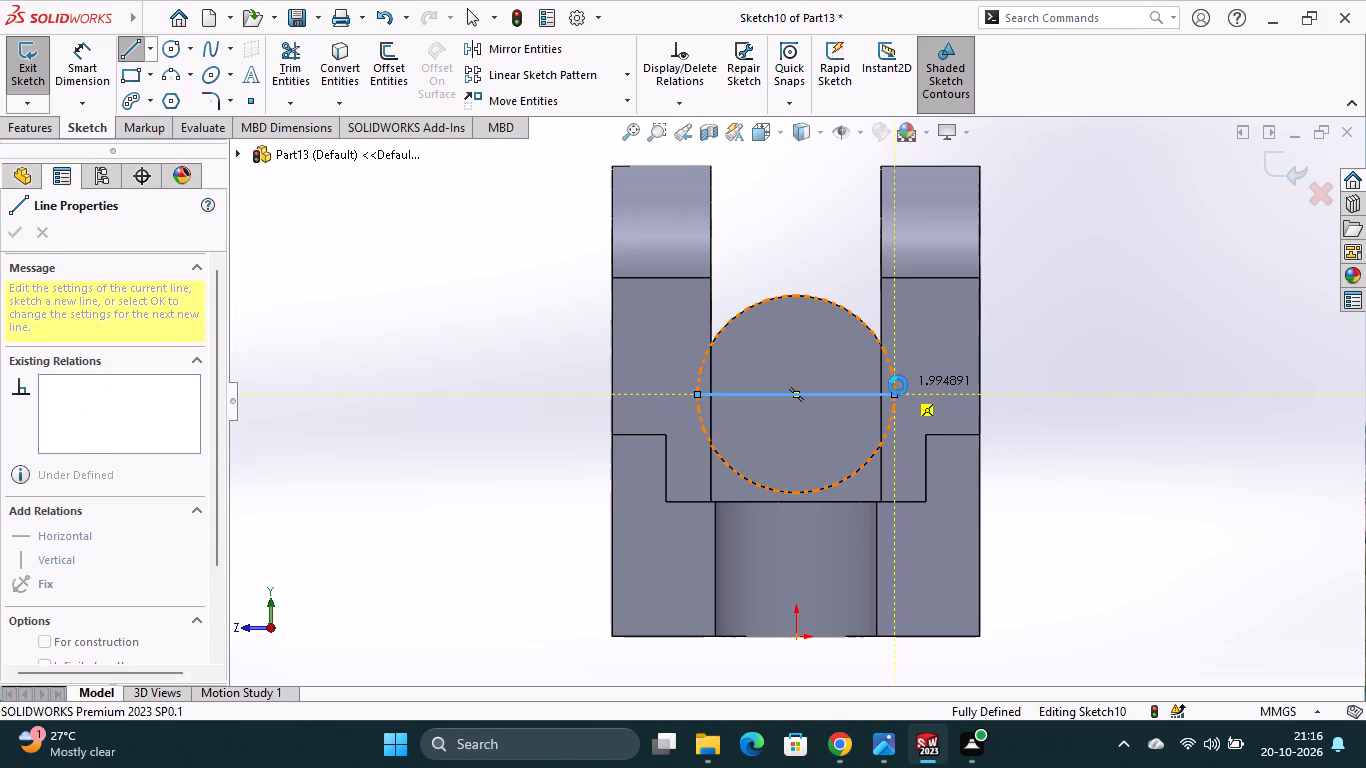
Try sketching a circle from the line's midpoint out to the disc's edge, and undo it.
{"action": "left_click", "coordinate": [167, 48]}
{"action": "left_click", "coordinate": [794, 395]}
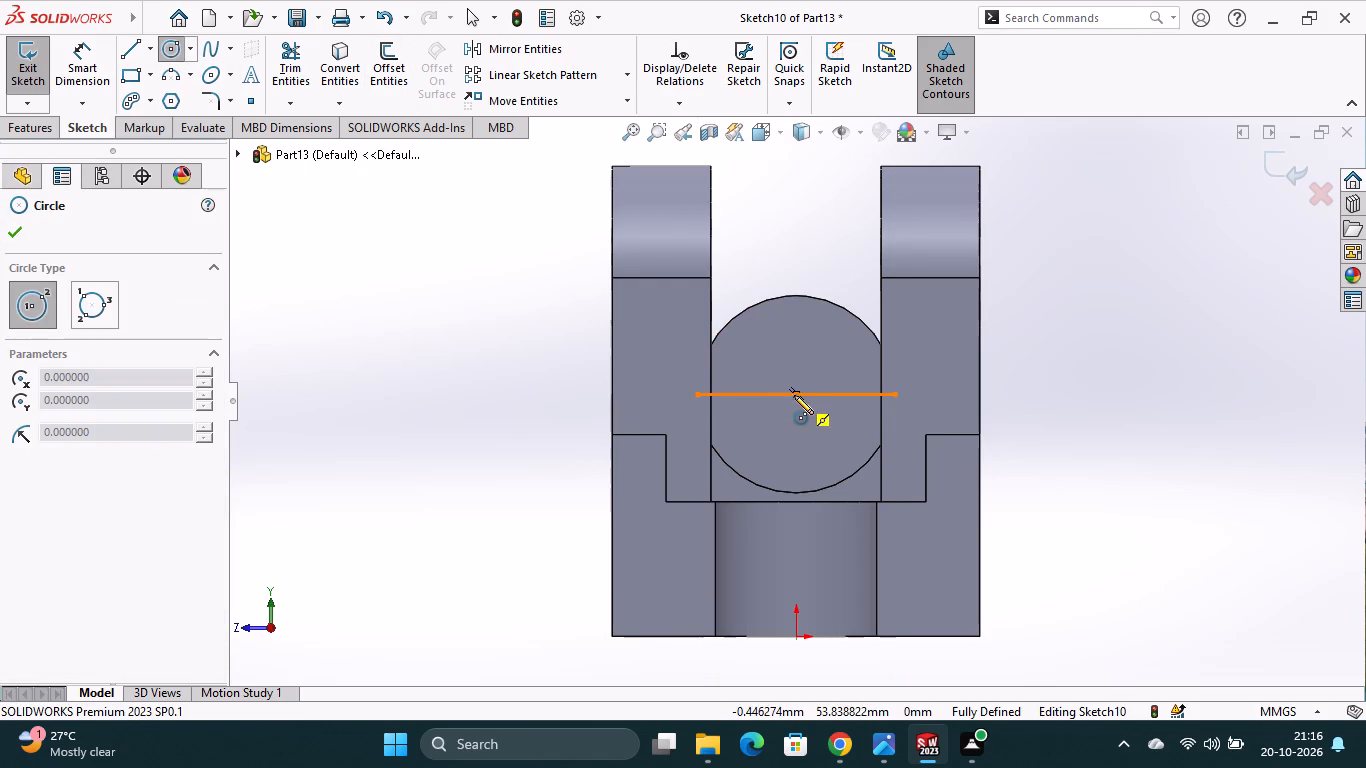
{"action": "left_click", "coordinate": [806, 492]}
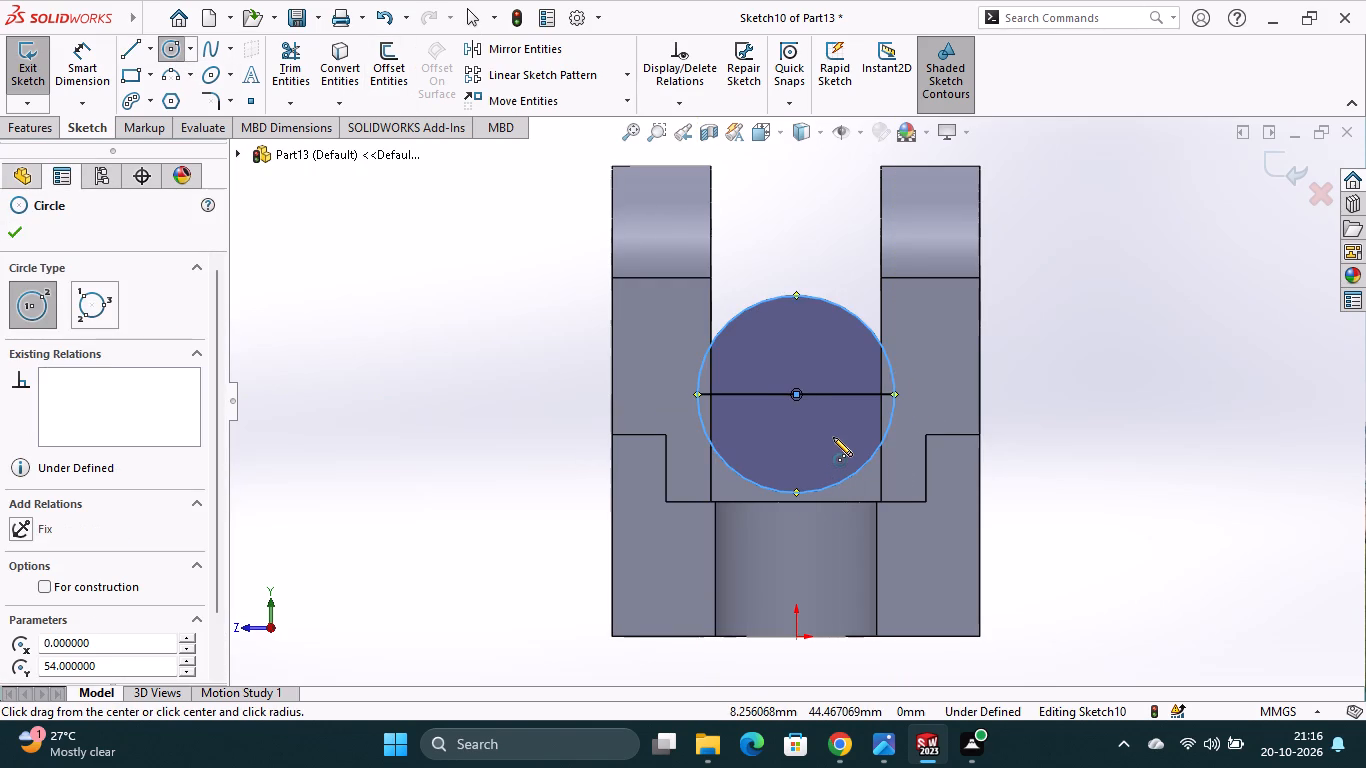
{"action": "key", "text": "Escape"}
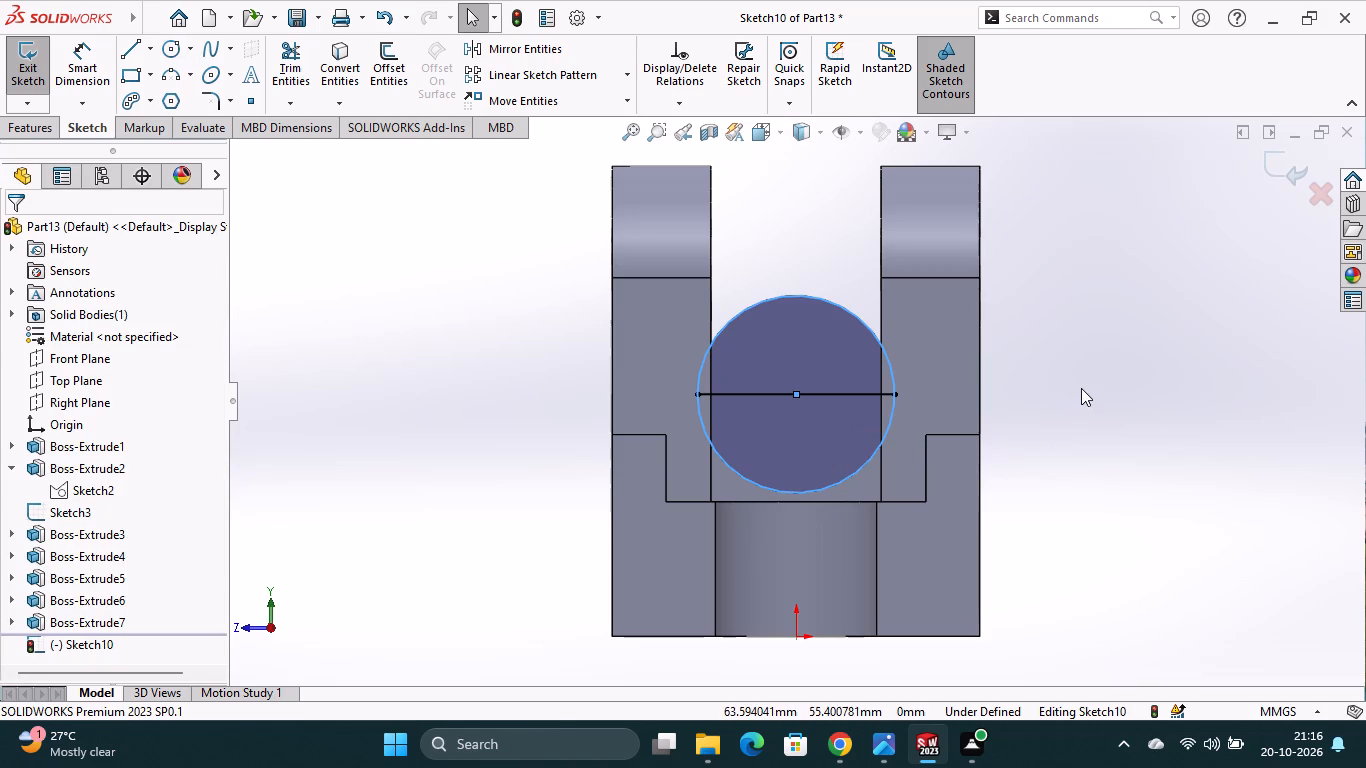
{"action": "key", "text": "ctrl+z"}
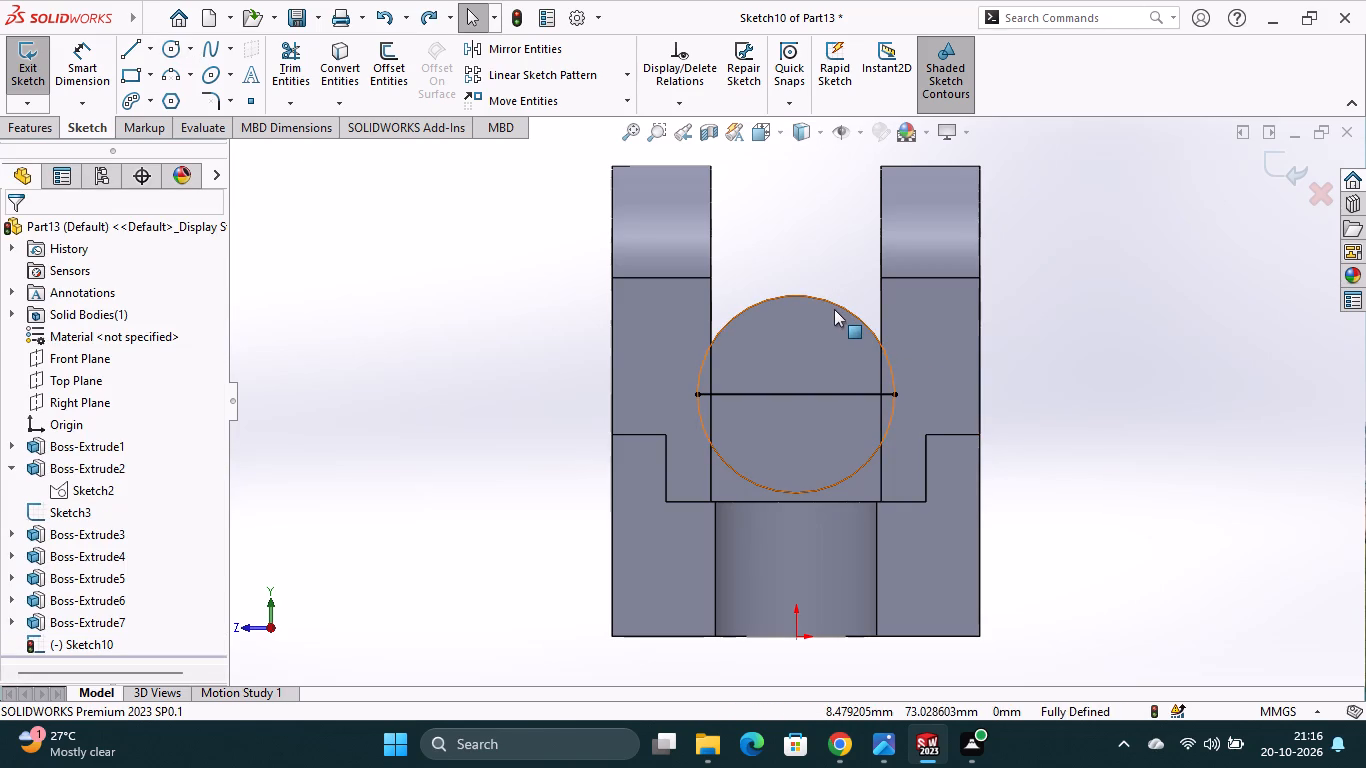
Convert the disc's circular edge into a sketch circle around the horizontal line.
{"action": "left_click", "coordinate": [341, 68]}
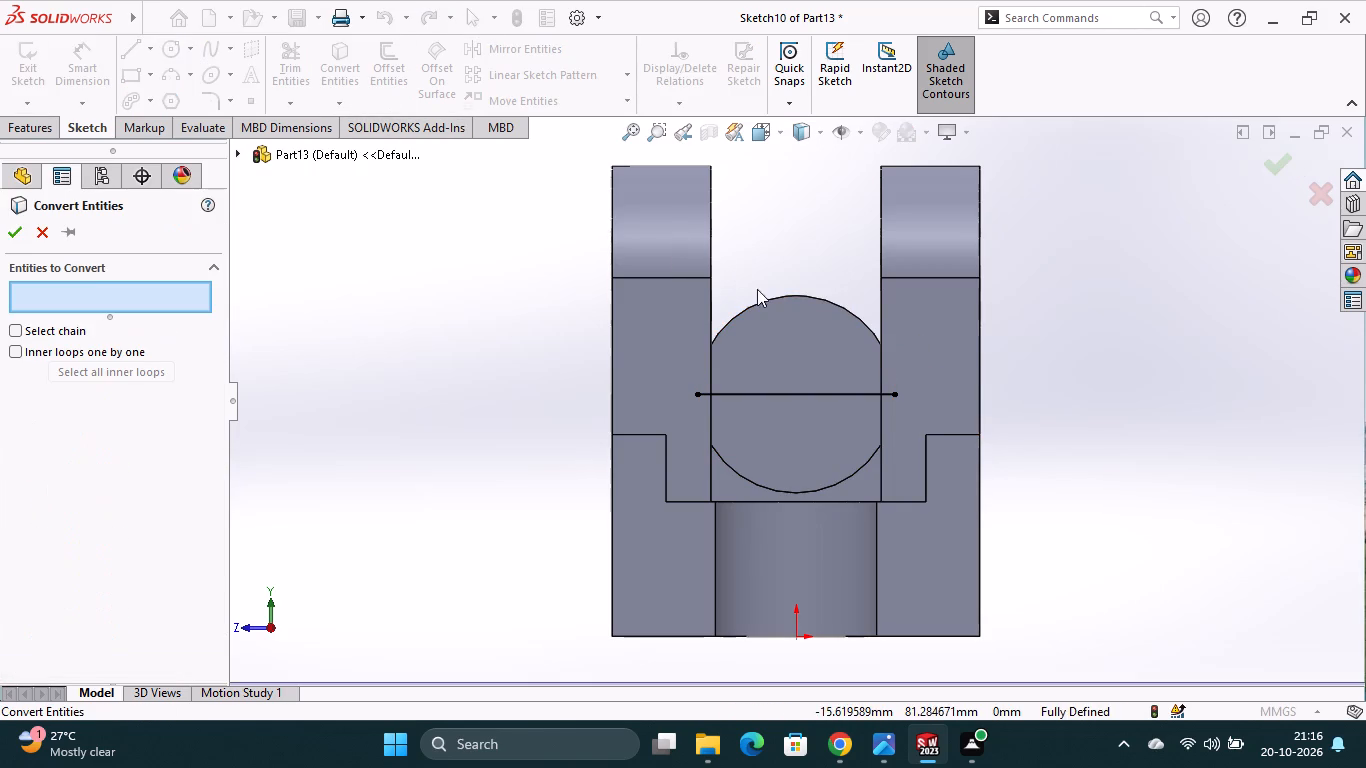
{"action": "left_click", "coordinate": [796, 297]}
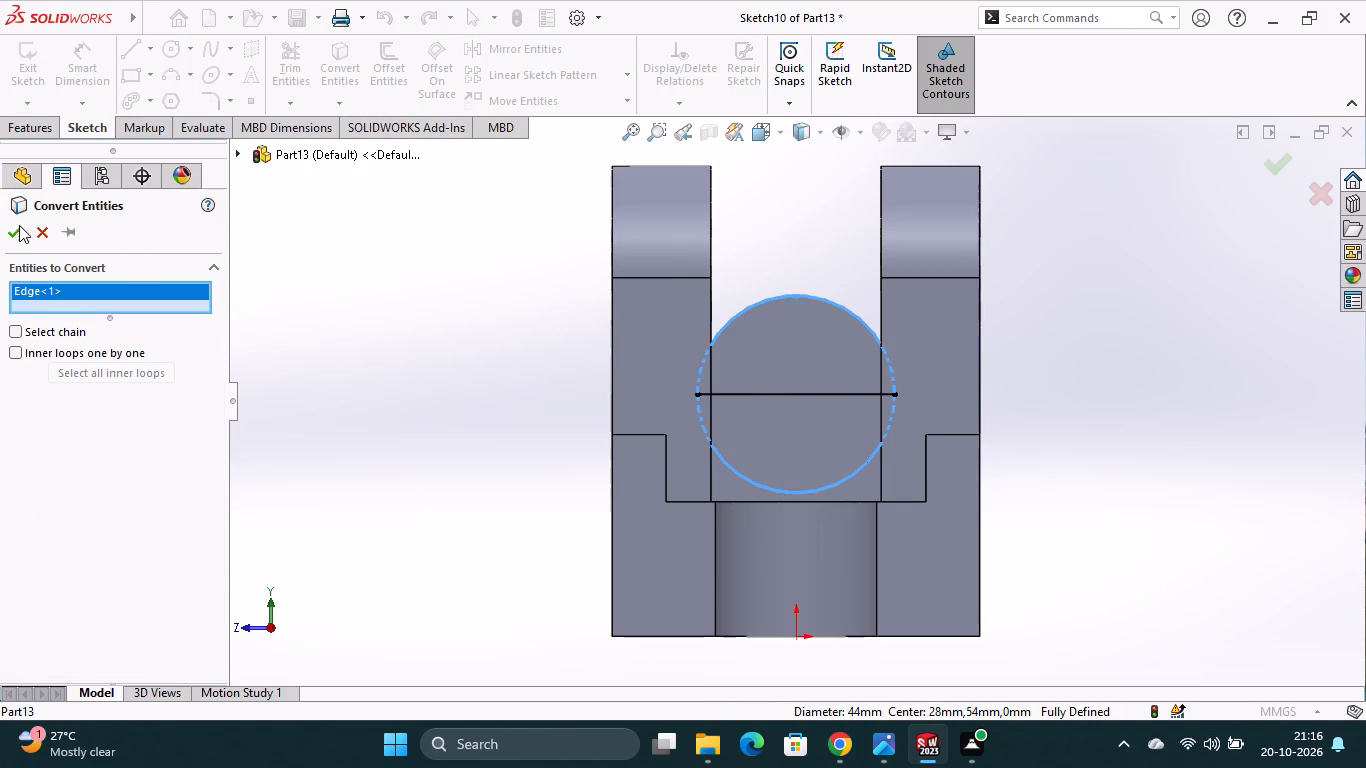
{"action": "left_click", "coordinate": [18, 225]}
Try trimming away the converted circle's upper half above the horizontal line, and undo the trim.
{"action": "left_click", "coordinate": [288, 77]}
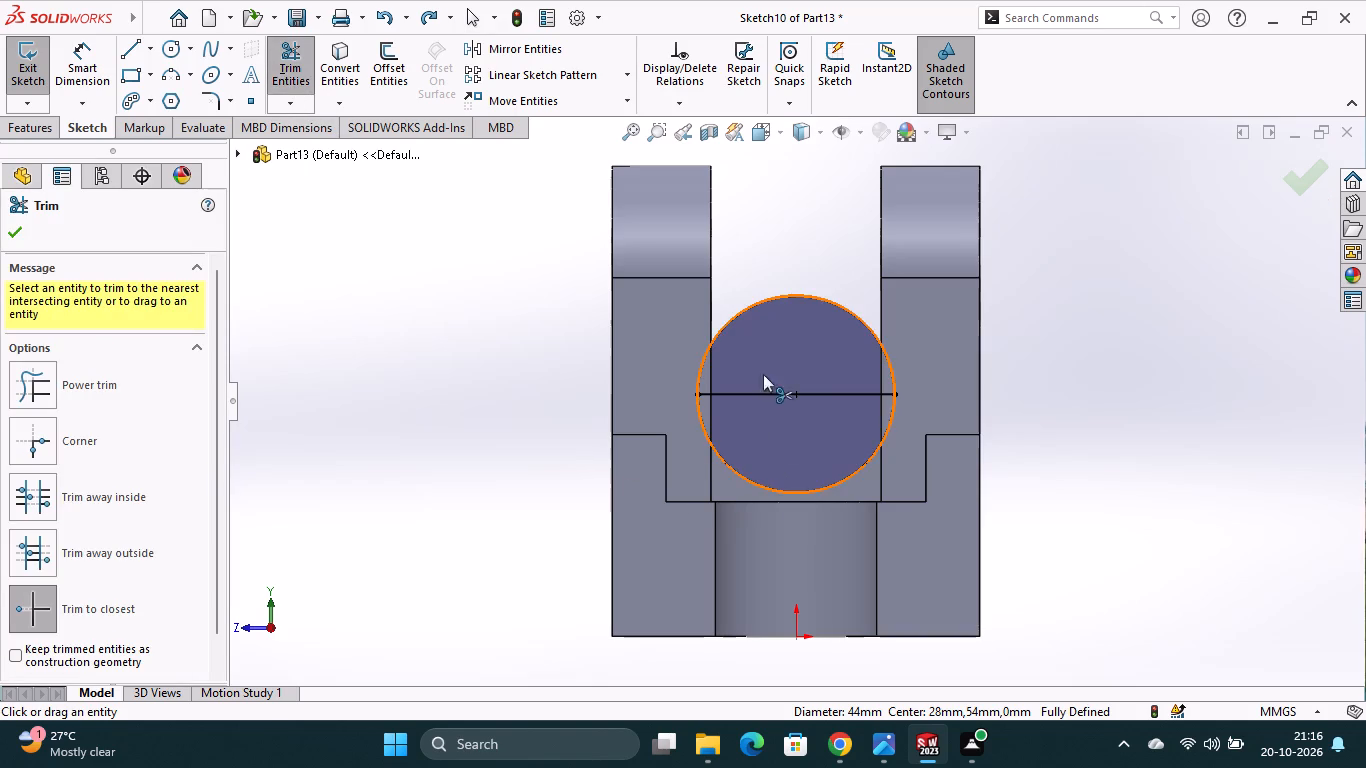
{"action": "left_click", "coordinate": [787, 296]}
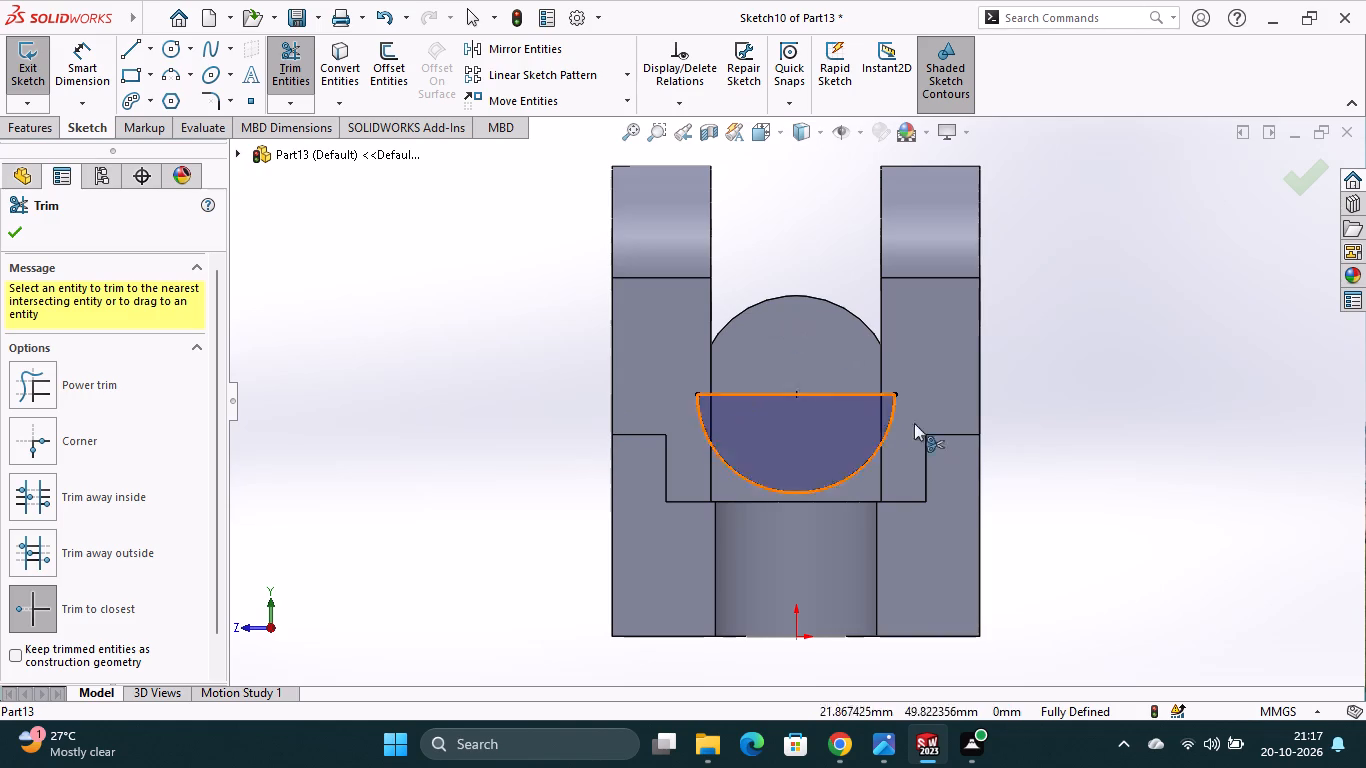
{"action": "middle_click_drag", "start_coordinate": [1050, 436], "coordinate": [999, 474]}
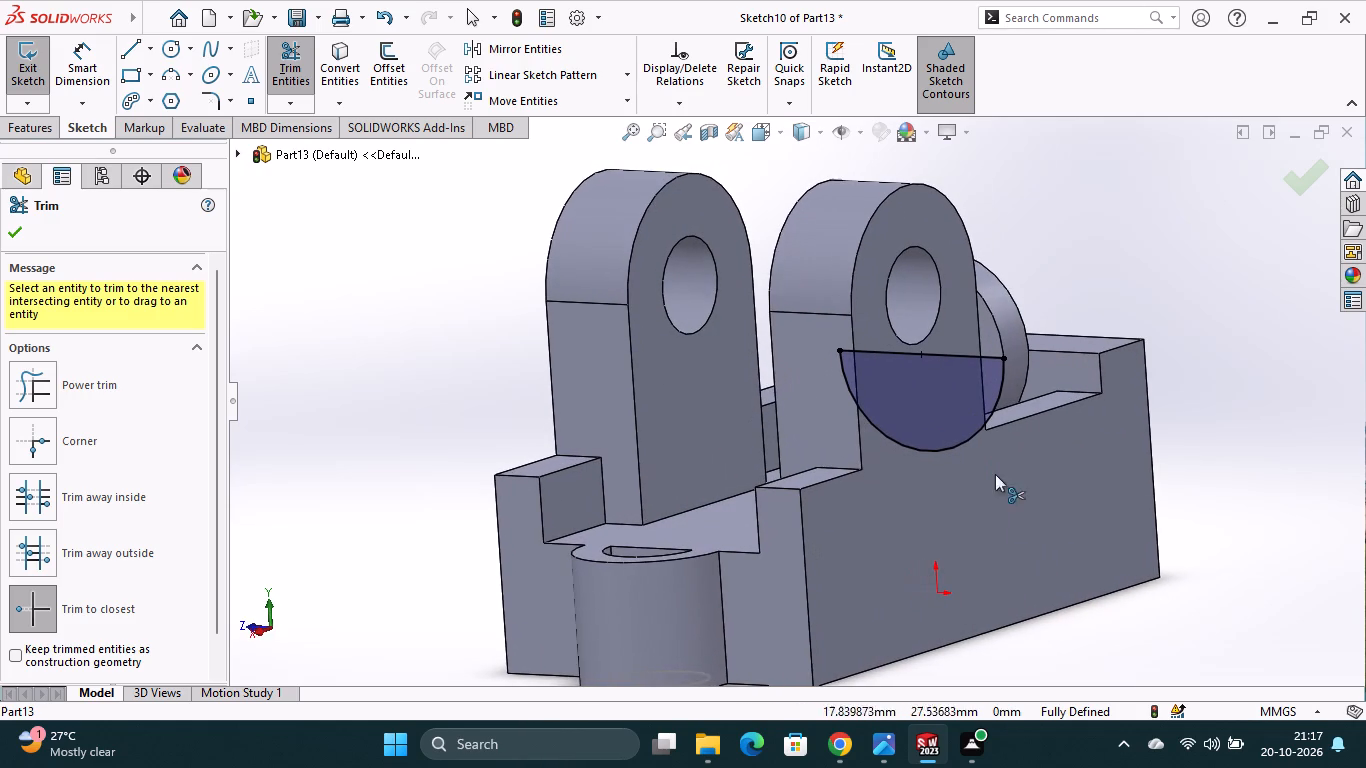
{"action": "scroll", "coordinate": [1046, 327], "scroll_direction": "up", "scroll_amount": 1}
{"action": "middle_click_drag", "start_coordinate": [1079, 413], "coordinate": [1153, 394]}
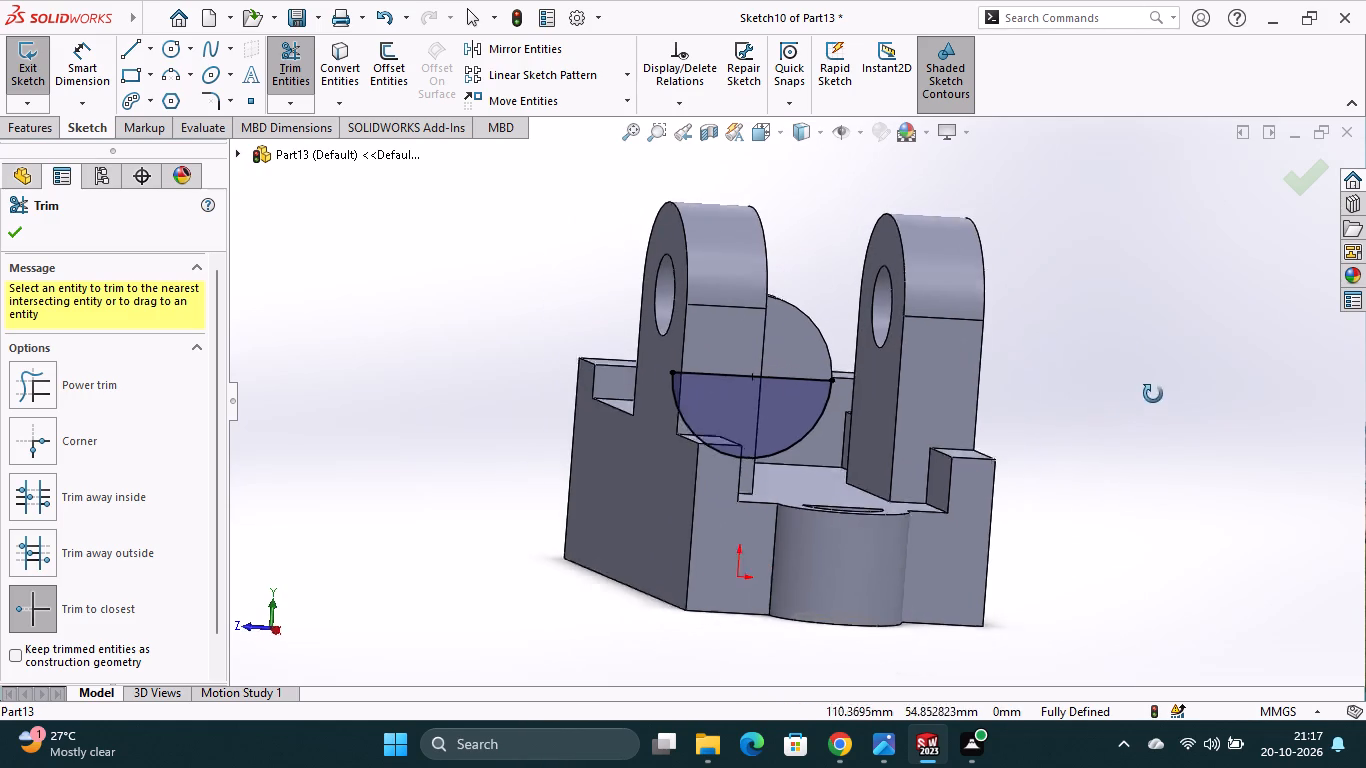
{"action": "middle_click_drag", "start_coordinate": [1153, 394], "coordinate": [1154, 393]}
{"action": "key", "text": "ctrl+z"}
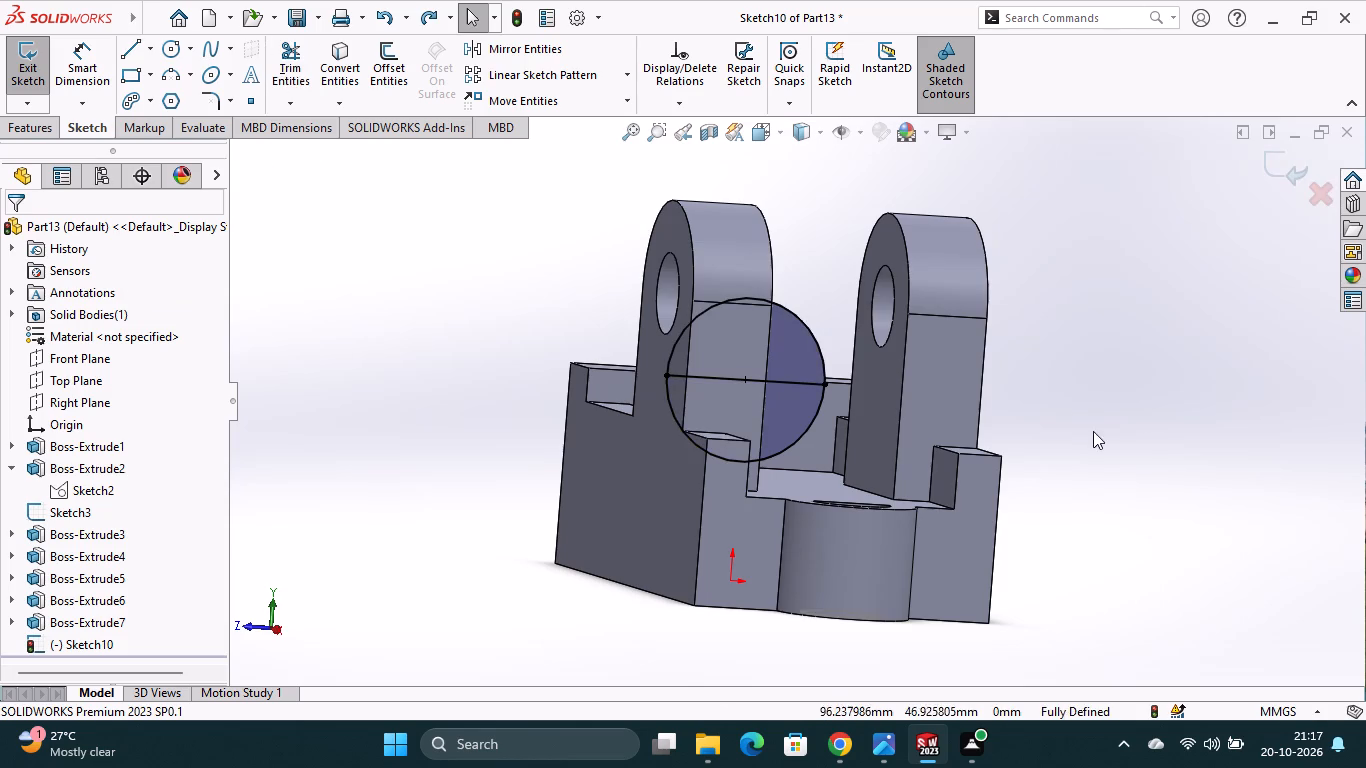
Cut both half-circle regions 28 mm blind from the disc's face through the disc and into the end wall.
{"action": "scroll", "coordinate": [1095, 434], "scroll_direction": "down", "scroll_amount": 1}
{"action": "middle_click_drag", "start_coordinate": [1096, 436], "coordinate": [1065, 479]}
{"action": "scroll", "coordinate": [1068, 420], "scroll_direction": "up", "scroll_amount": 2}
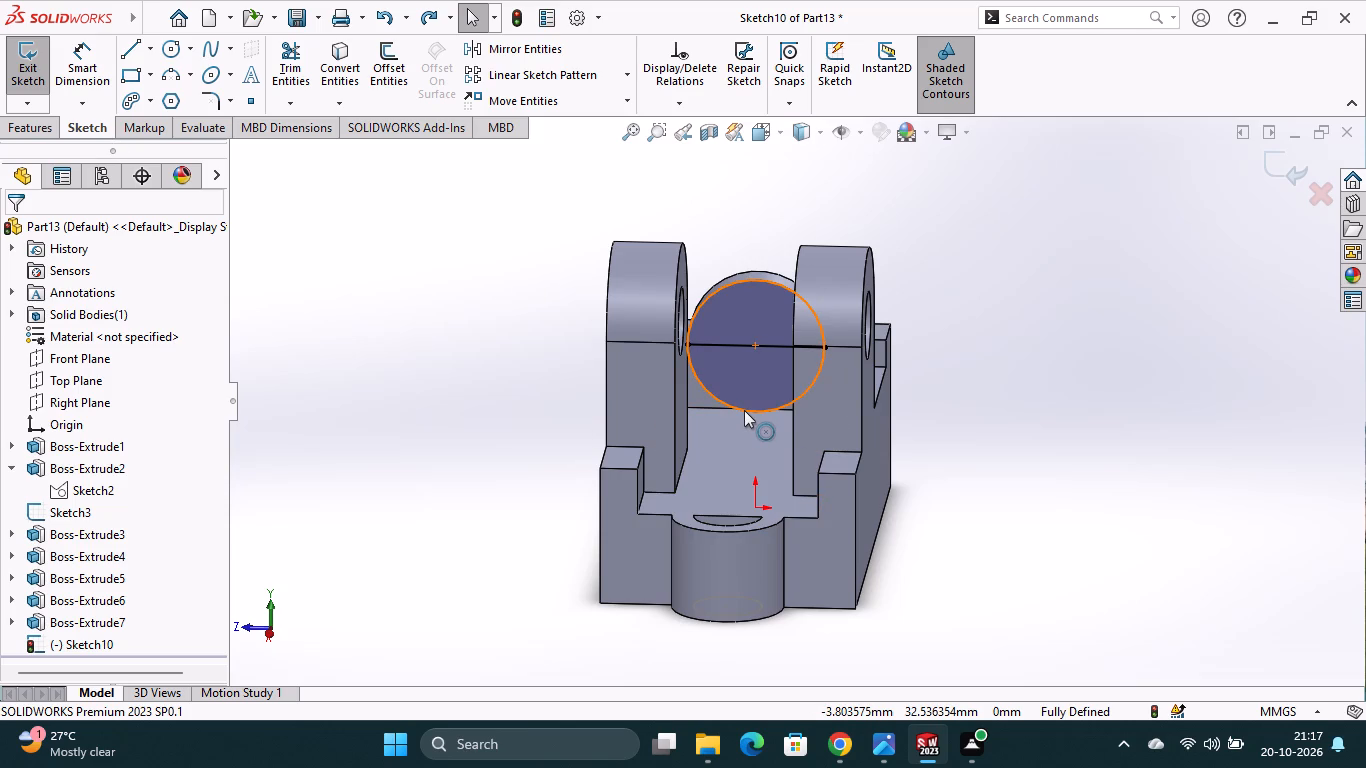
{"action": "middle_click_drag", "start_coordinate": [940, 535], "coordinate": [1020, 516]}
{"action": "scroll", "coordinate": [942, 535], "scroll_direction": "down", "scroll_amount": 1}
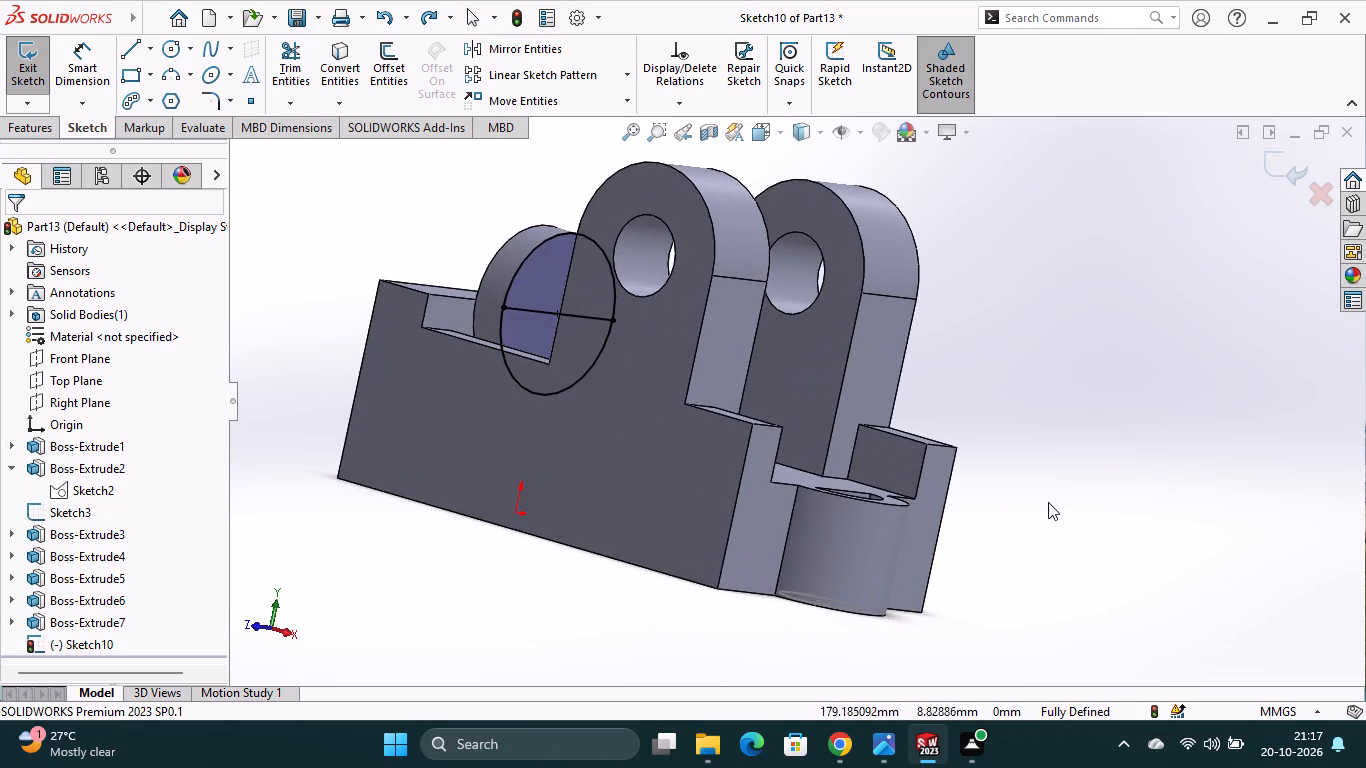
{"action": "middle_click_drag", "start_coordinate": [1014, 581], "coordinate": [1037, 591]}
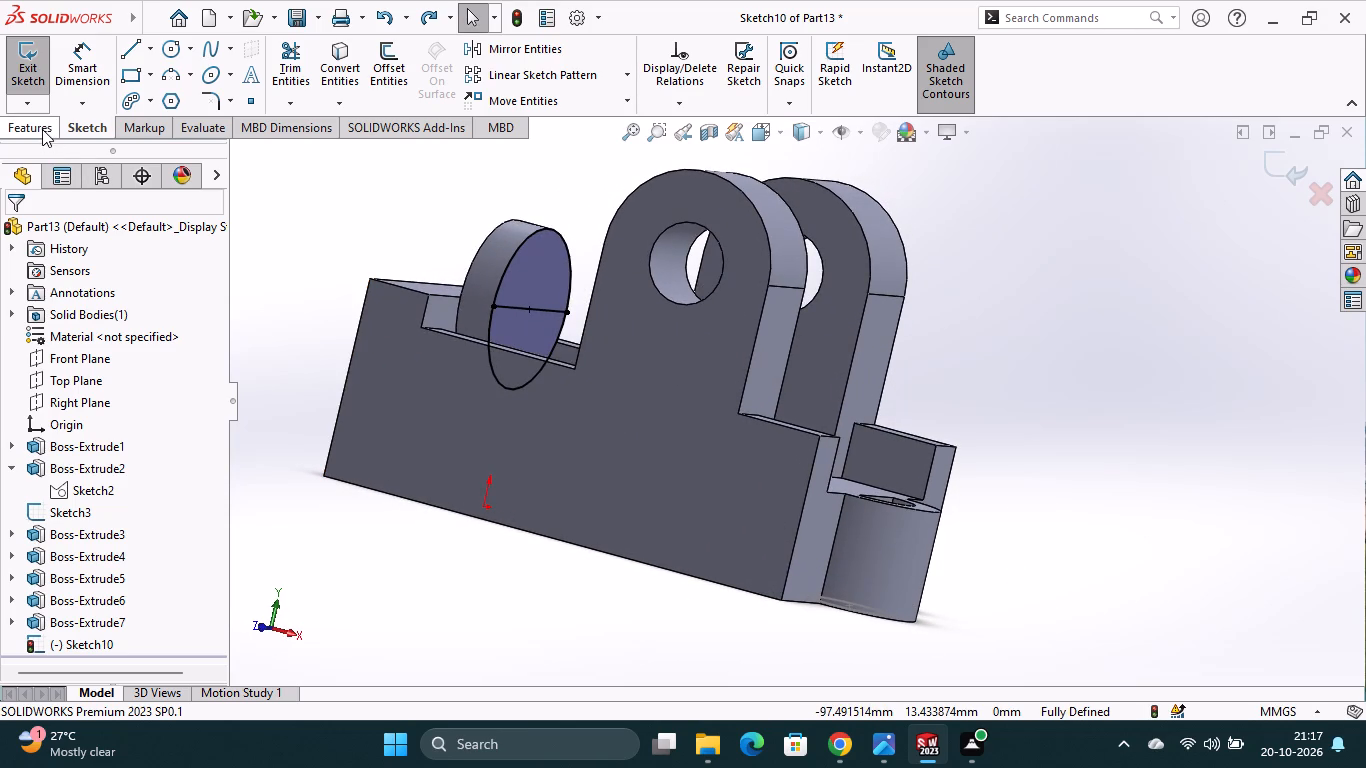
{"action": "left_click", "coordinate": [42, 129]}
{"action": "left_click", "coordinate": [295, 86]}
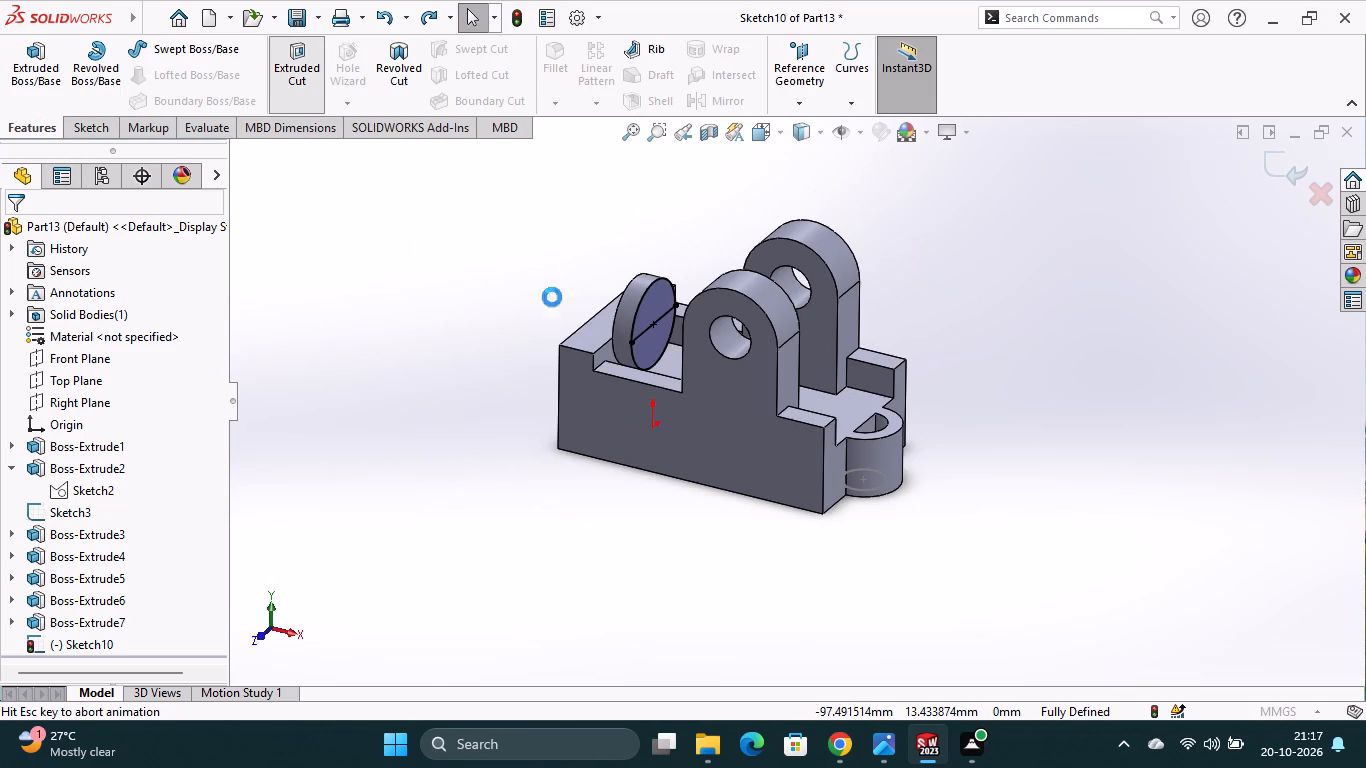
{"action": "left_click", "coordinate": [658, 311]}
{"action": "left_click", "coordinate": [660, 350]}
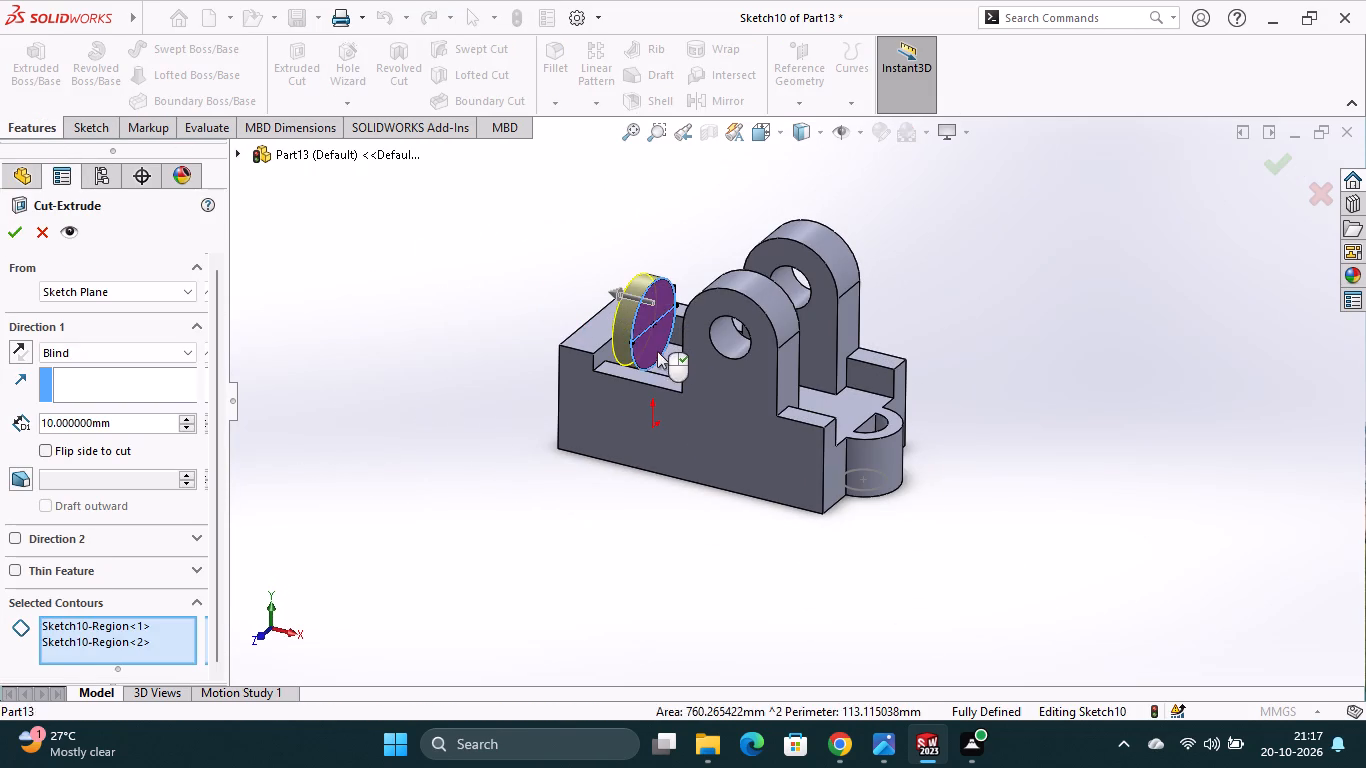
{"action": "left_click_drag", "start_coordinate": [110, 418], "coordinate": [35, 420]}
{"action": "left_click", "coordinate": [16, 344]}
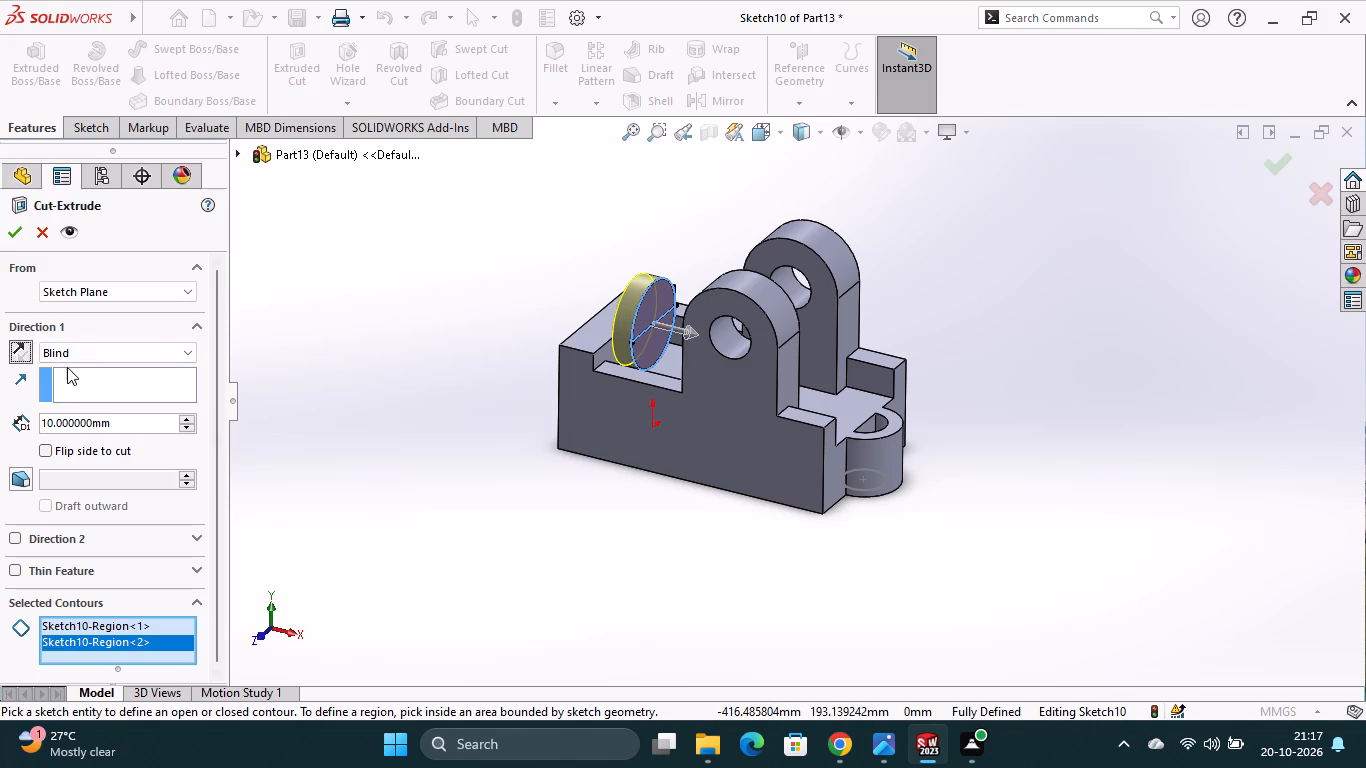
{"action": "left_click", "coordinate": [17, 356]}
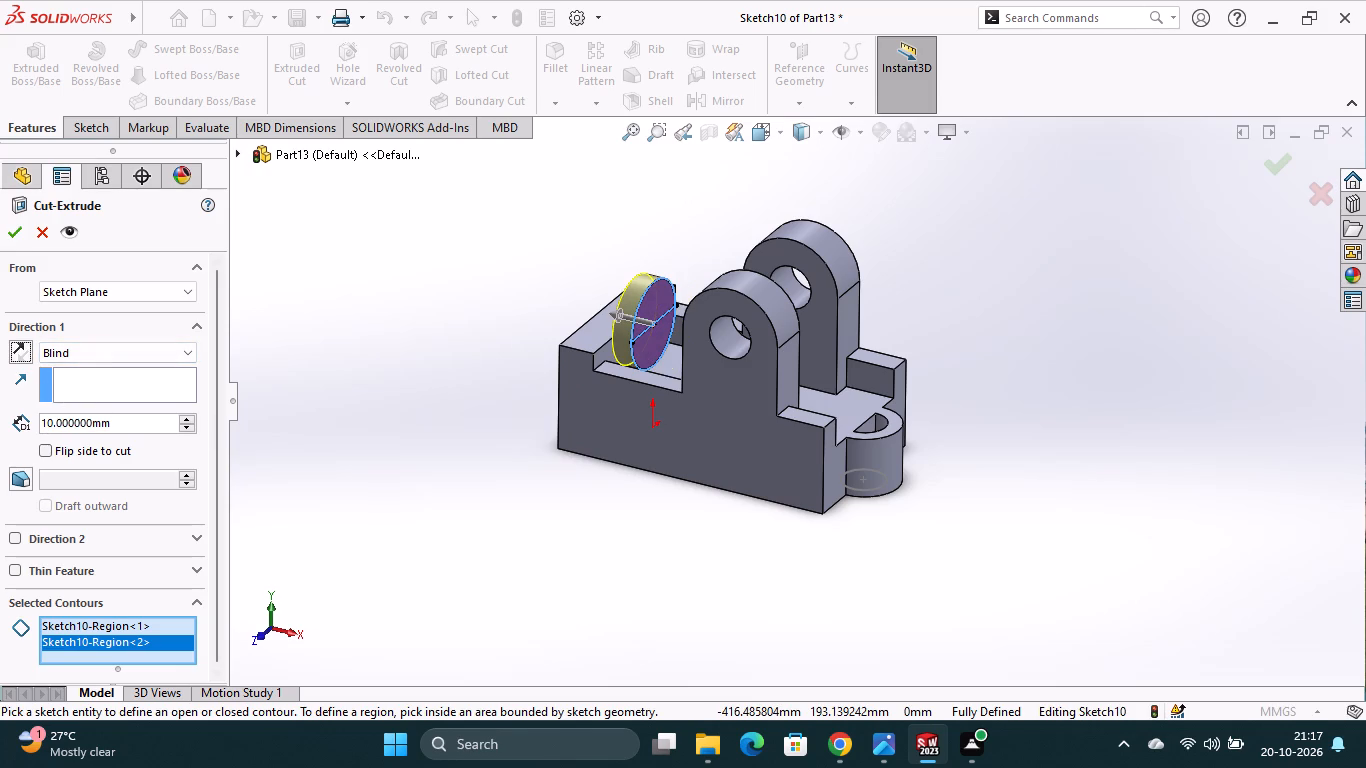
{"action": "left_click_drag", "start_coordinate": [119, 419], "coordinate": [41, 421]}
{"action": "type", "text": "28"}
{"action": "key", "text": "Return"}
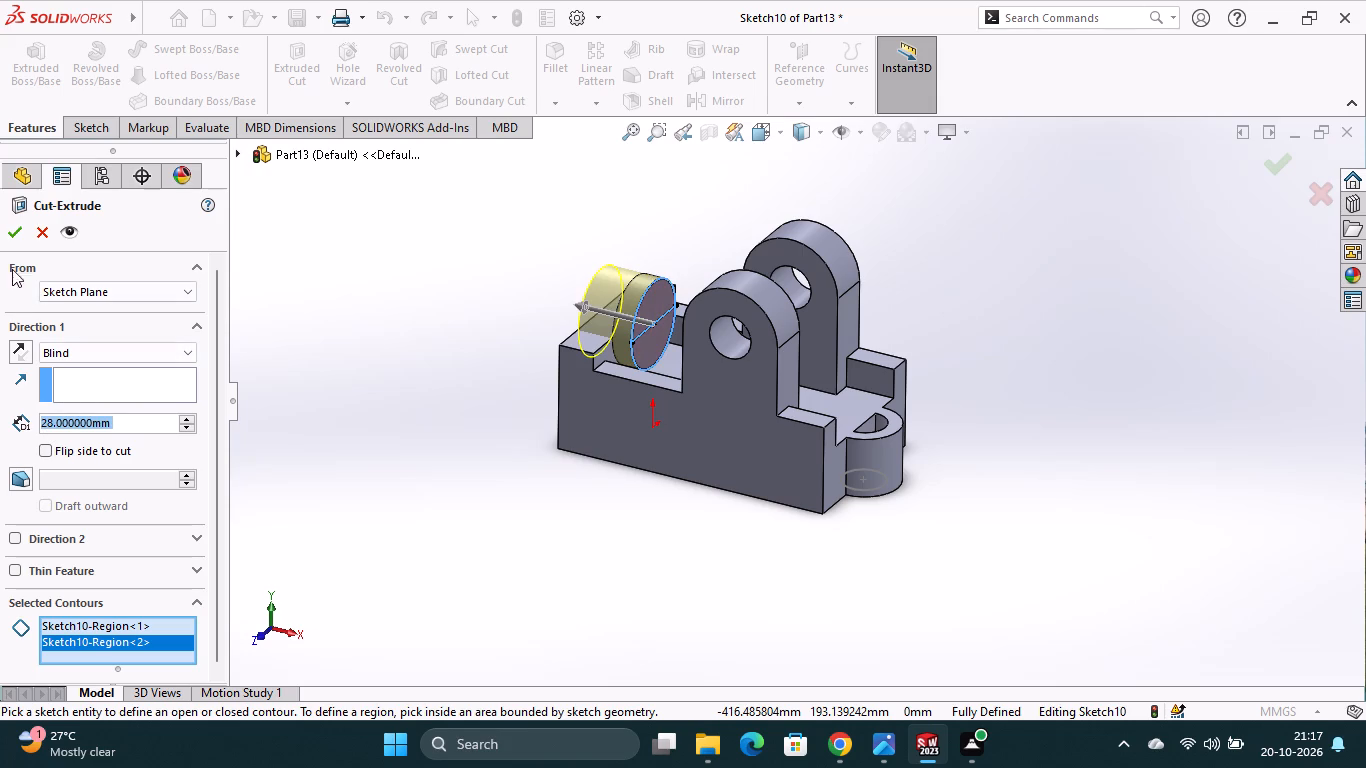
{"action": "left_click", "coordinate": [16, 241]}
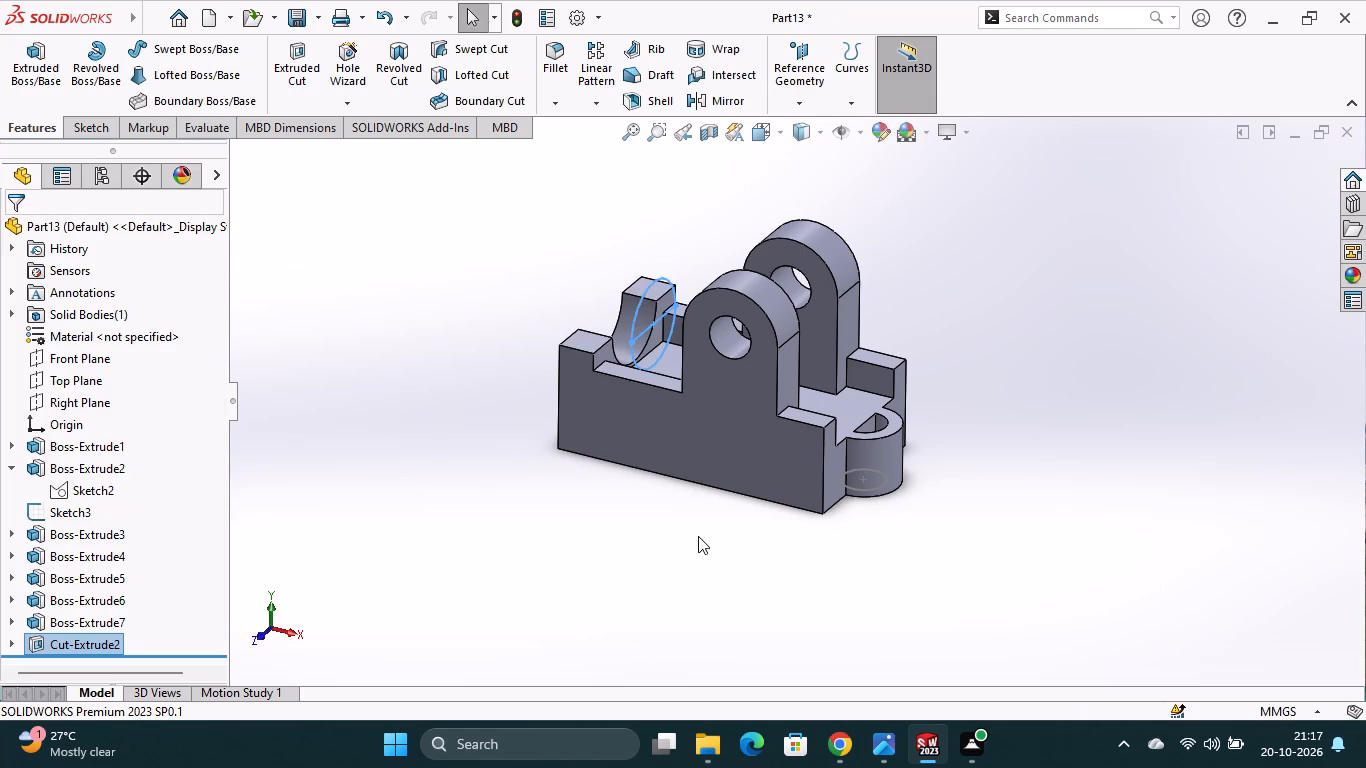
Examine the block, its uprights, end-wall recess and half-round end boss from several angles.
{"action": "left_click", "coordinate": [677, 536]}
{"action": "middle_click_drag", "start_coordinate": [795, 599], "coordinate": [743, 592]}
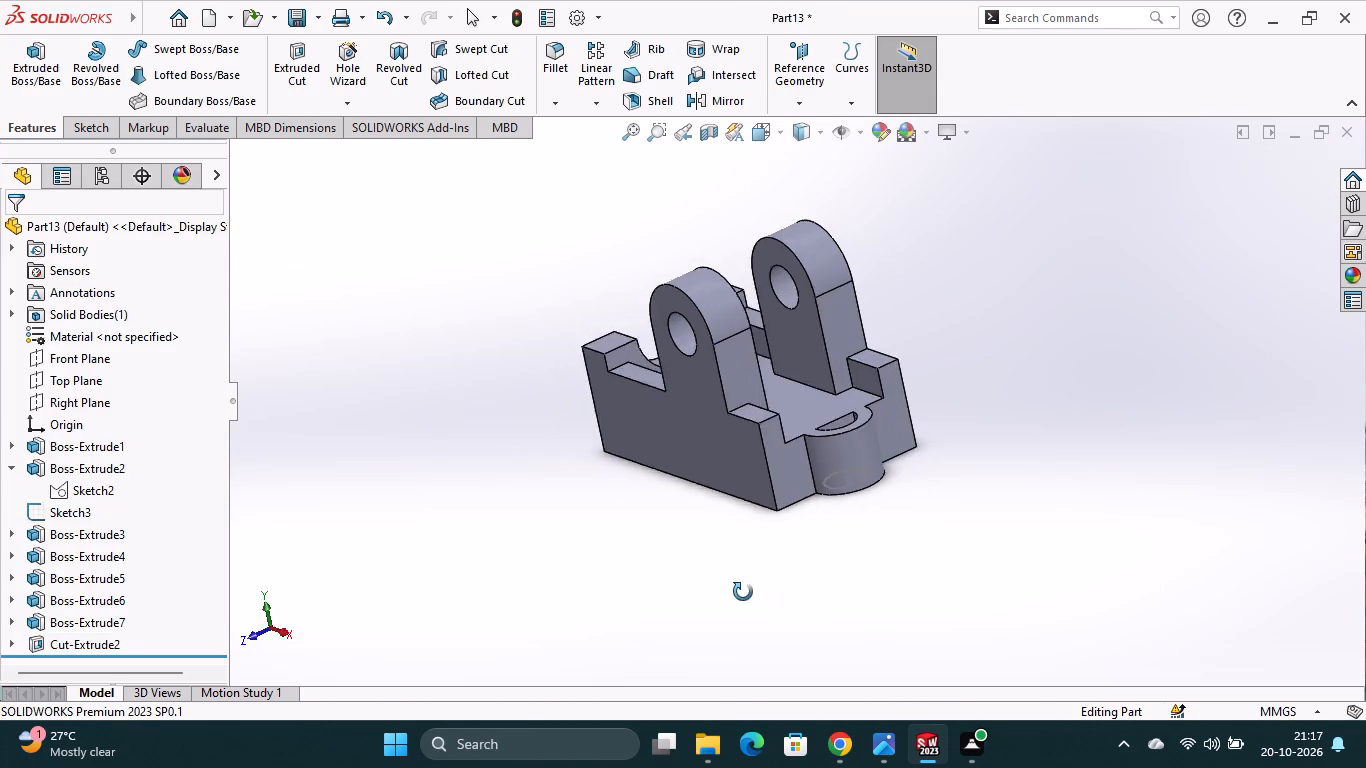
{"action": "middle_click_drag", "start_coordinate": [743, 592], "coordinate": [732, 593]}
{"action": "scroll", "coordinate": [817, 595], "scroll_direction": "up", "scroll_amount": 1}
{"action": "middle_click_drag", "start_coordinate": [826, 592], "coordinate": [799, 606]}
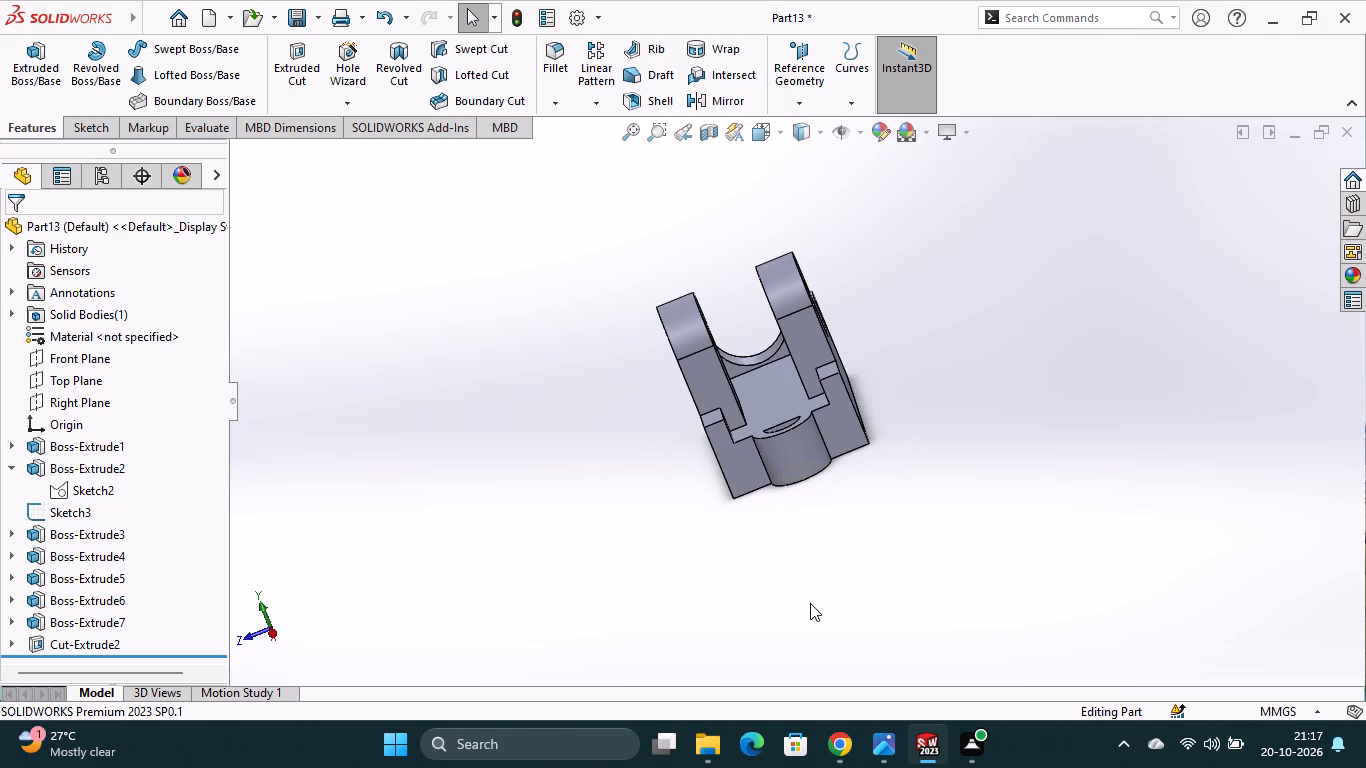
{"action": "scroll", "coordinate": [810, 603], "scroll_direction": "up", "scroll_amount": 1}
{"action": "middle_click_drag", "start_coordinate": [810, 605], "coordinate": [843, 604]}
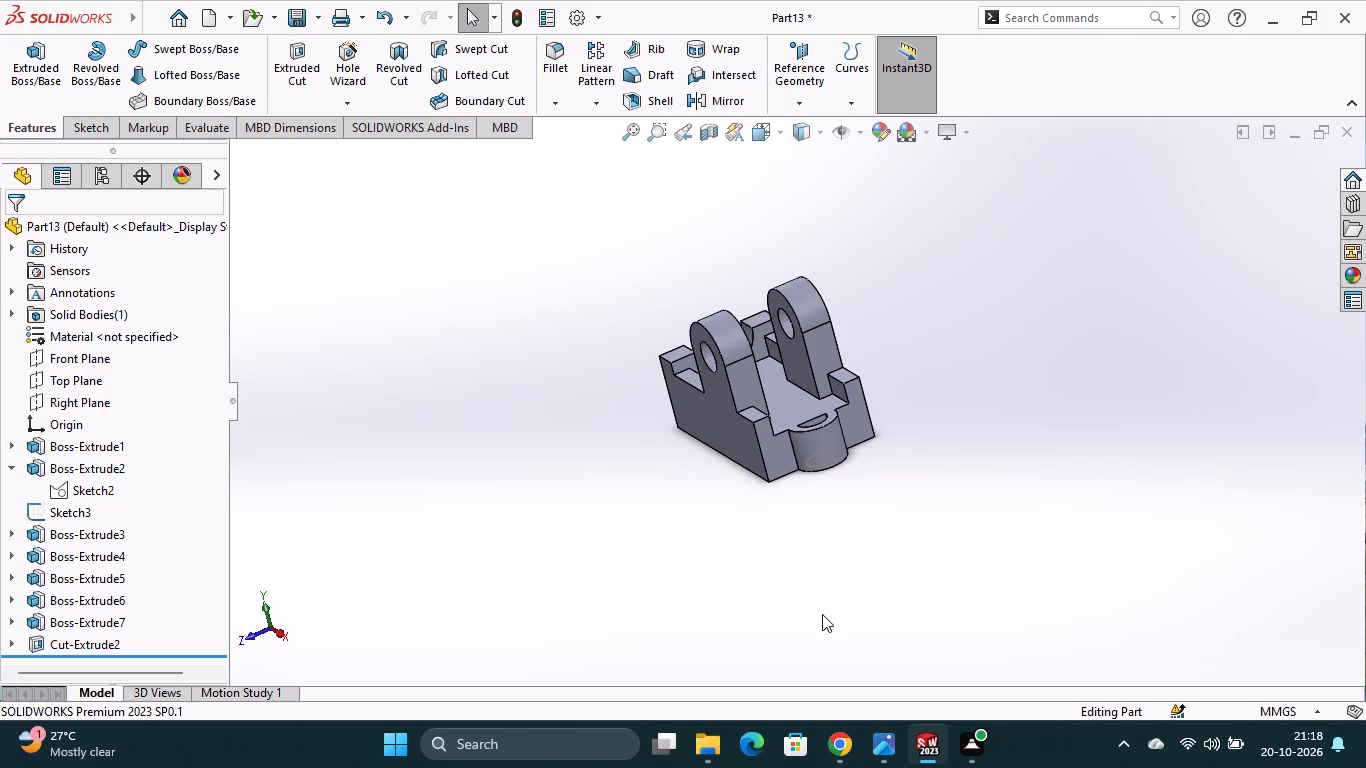
{"action": "middle_click_drag", "start_coordinate": [822, 615], "coordinate": [782, 630]}
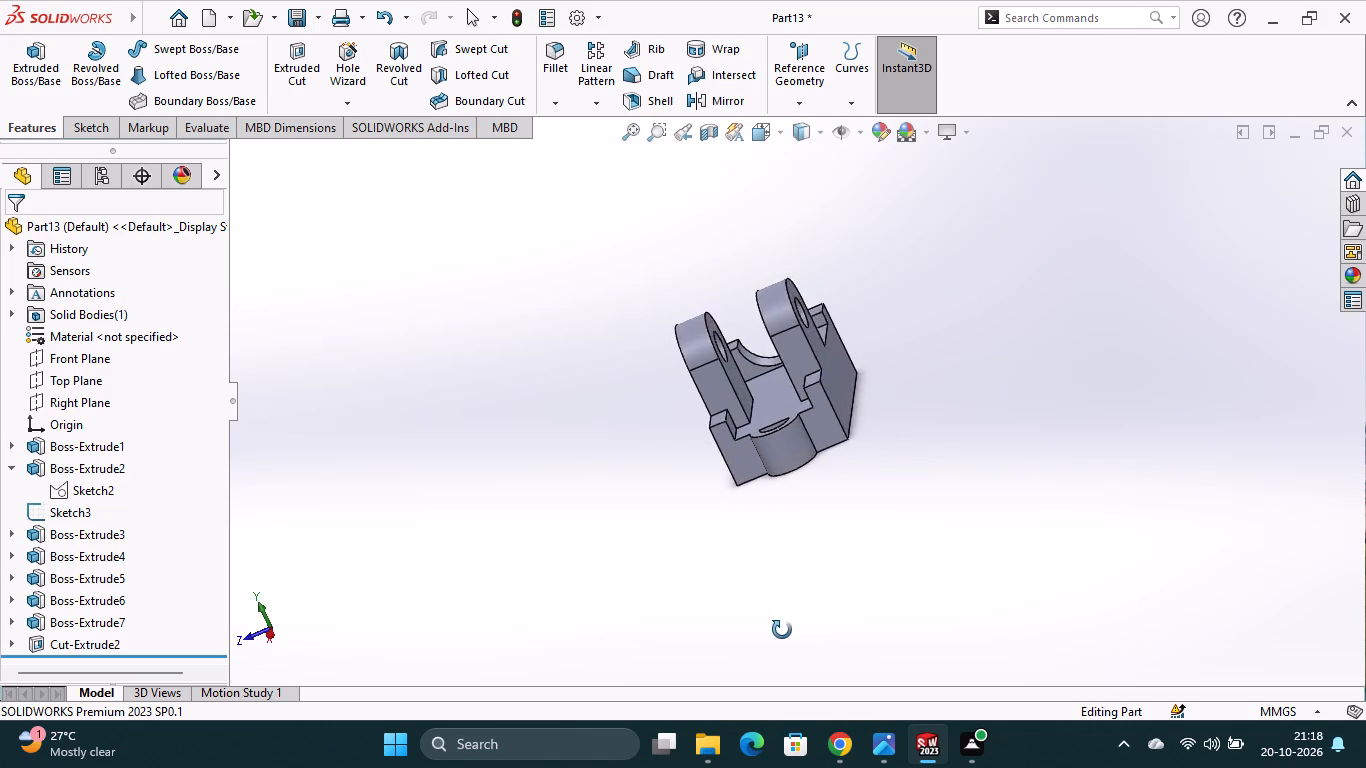
{"action": "middle_click_drag", "start_coordinate": [782, 630], "coordinate": [881, 541]}
{"action": "middle_click_drag", "start_coordinate": [881, 541], "coordinate": [840, 619]}
{"action": "middle_click_drag", "start_coordinate": [874, 466], "coordinate": [901, 560]}
{"action": "left_click", "coordinate": [826, 410]}
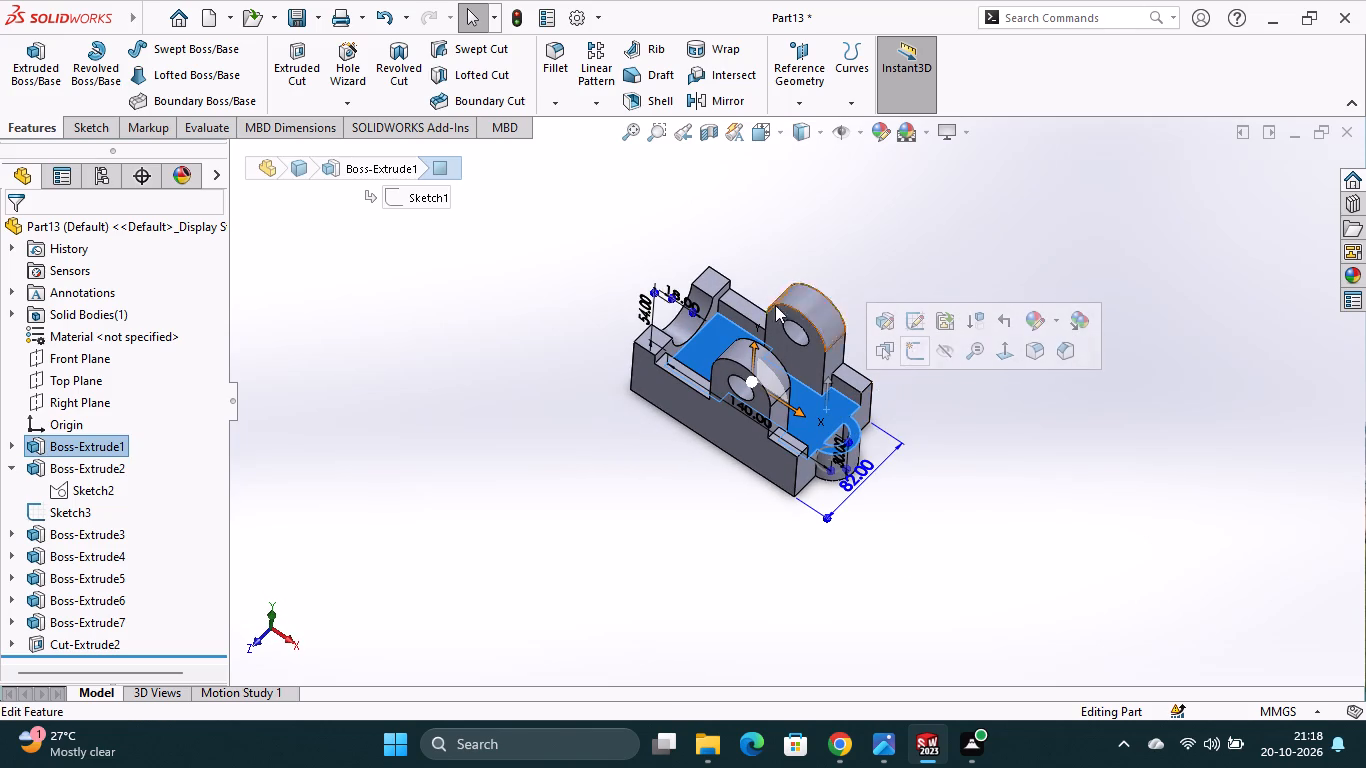
{"action": "left_click", "coordinate": [637, 226]}
Start a Hole Wizard hole as a straight tap with DIN standard and type Tapped hole.
{"action": "left_click", "coordinate": [347, 71]}
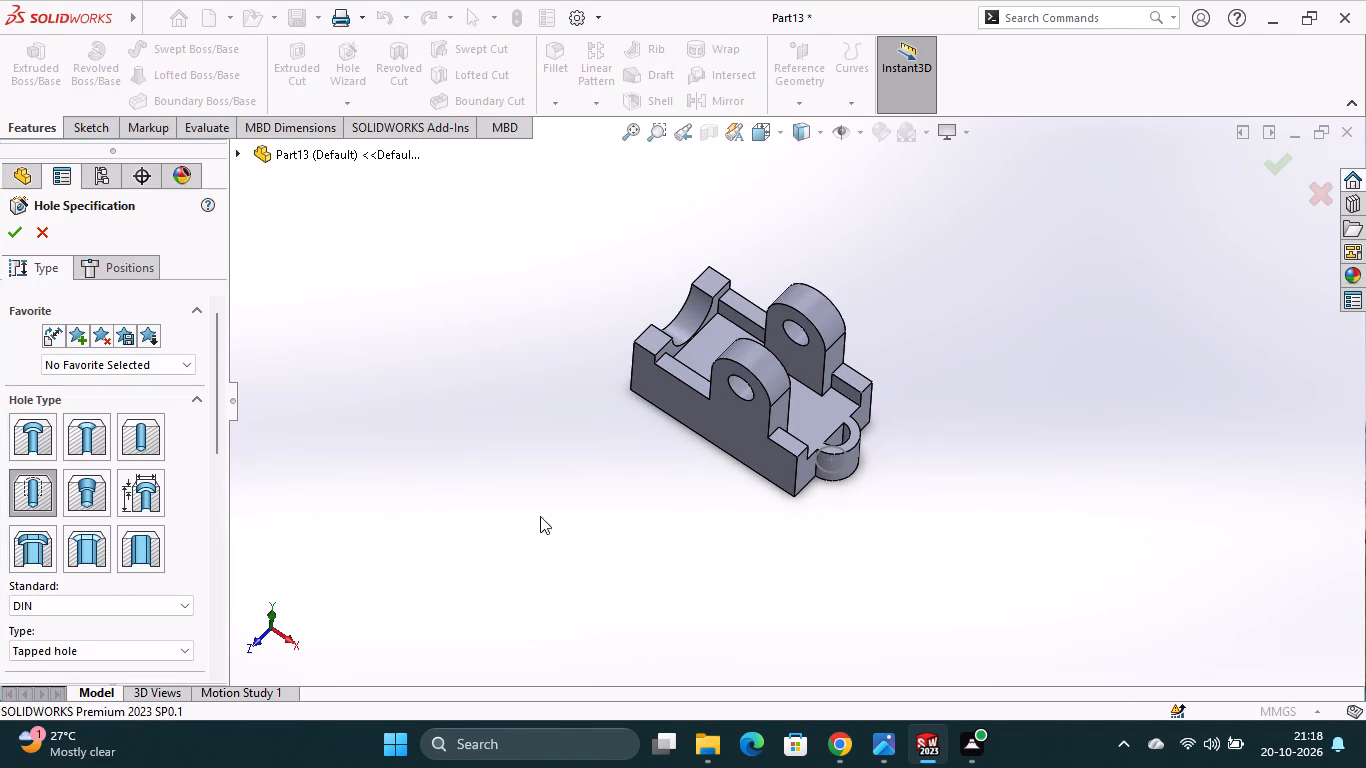
{"action": "left_click", "coordinate": [36, 445]}
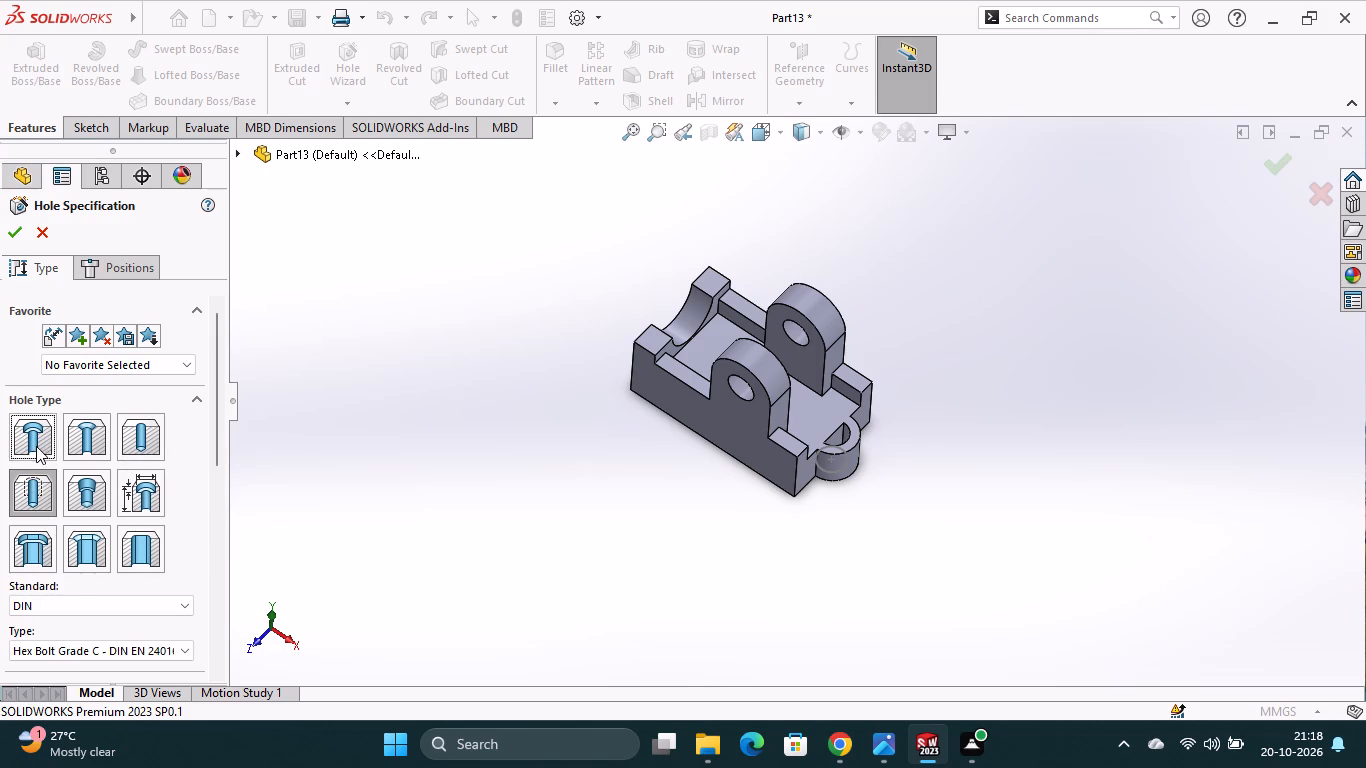
{"action": "scroll", "coordinate": [128, 619], "scroll_direction": "down", "scroll_amount": 1}
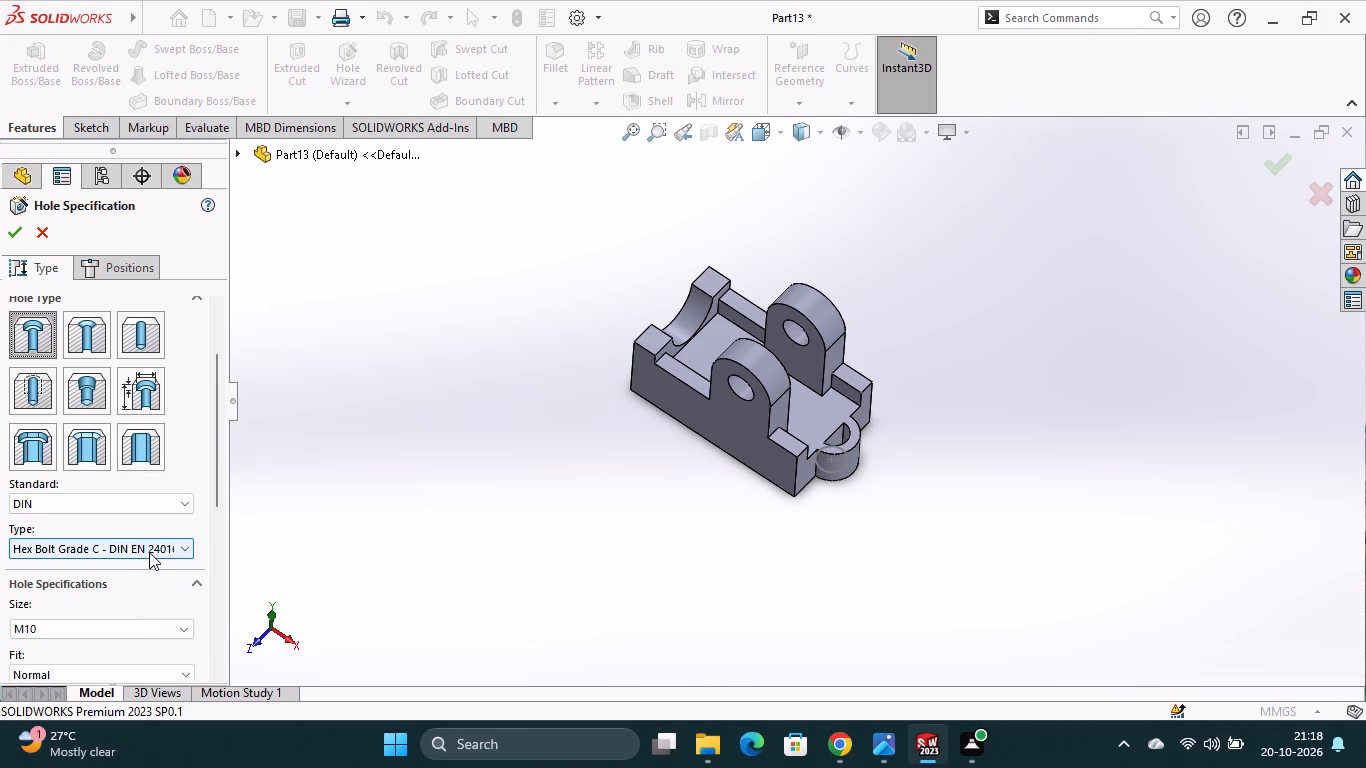
{"action": "left_click", "coordinate": [149, 552]}
{"action": "scroll", "coordinate": [127, 611], "scroll_direction": "down", "scroll_amount": 1}
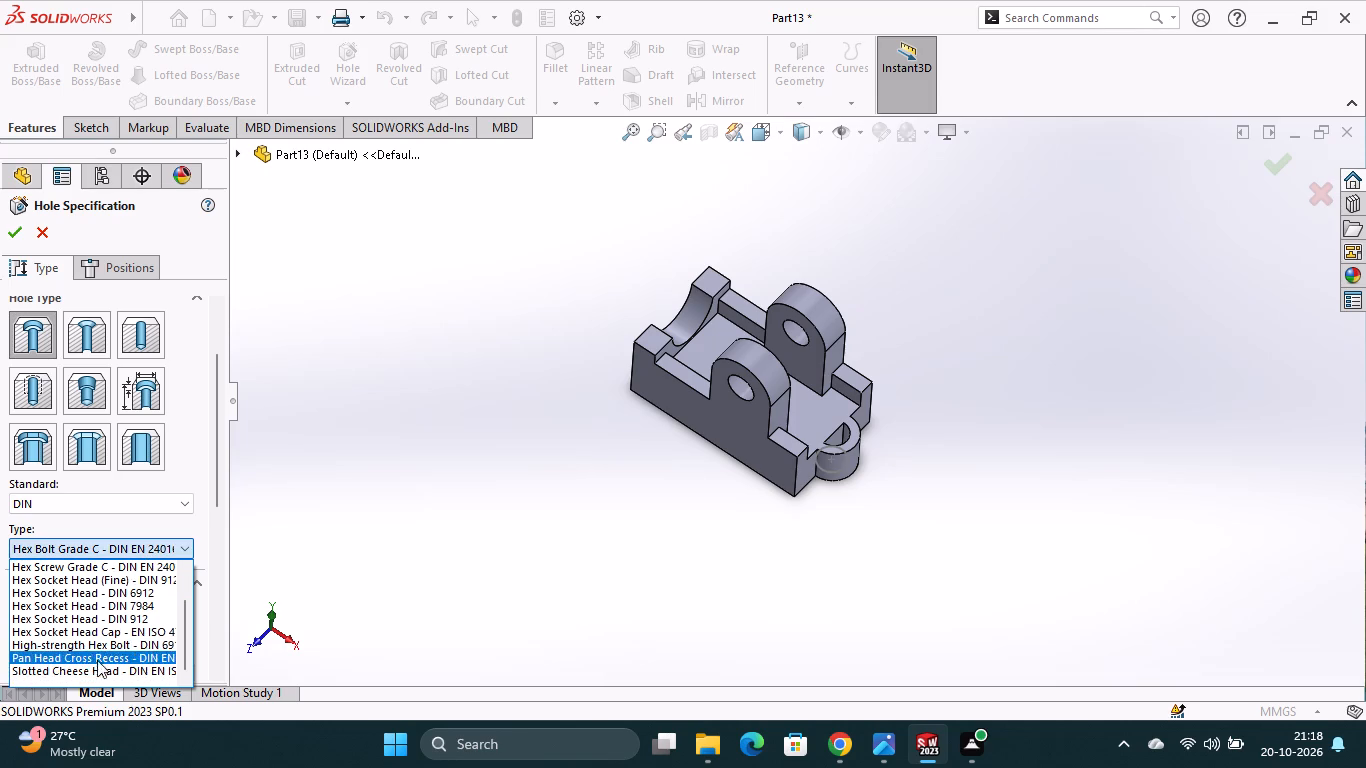
{"action": "left_click", "coordinate": [35, 388]}
{"action": "left_click", "coordinate": [39, 391]}
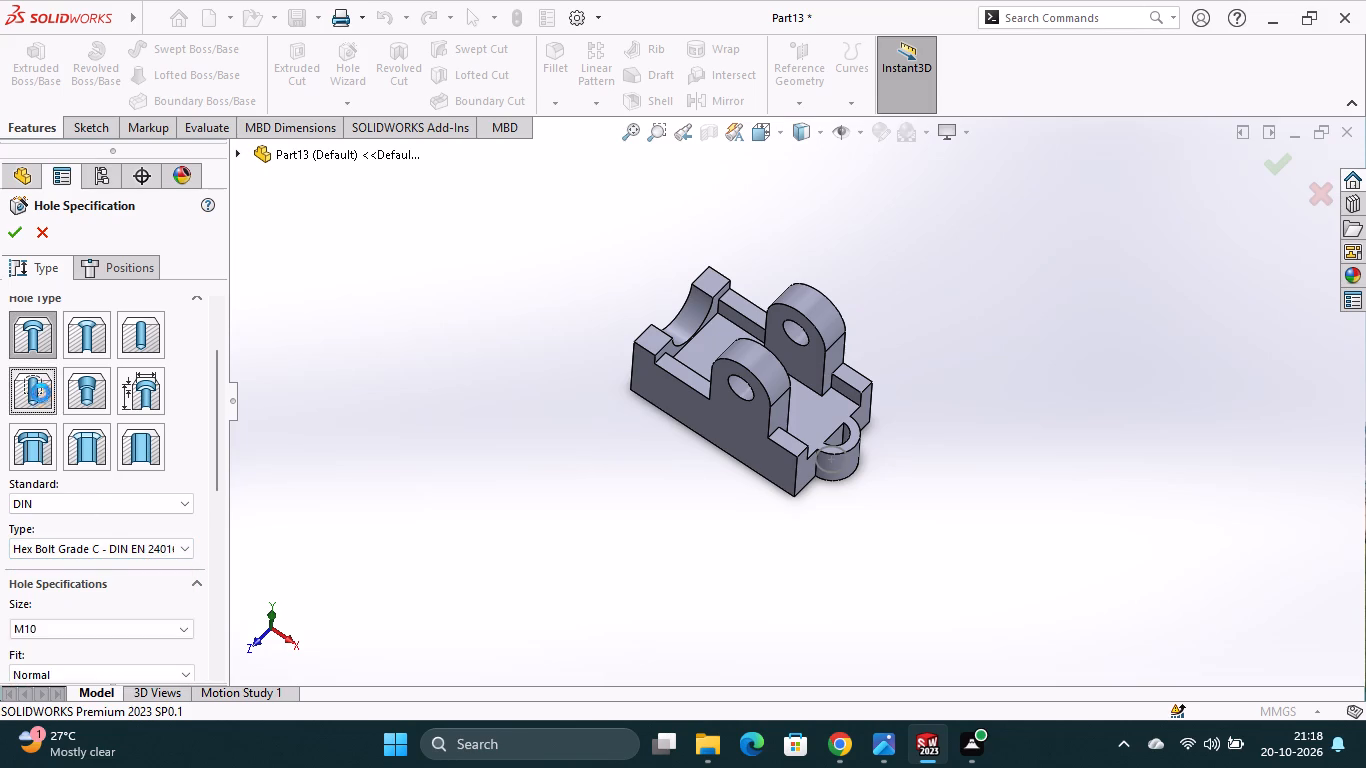
{"action": "scroll", "coordinate": [89, 563], "scroll_direction": "down", "scroll_amount": 1}
{"action": "left_click", "coordinate": [131, 452]}
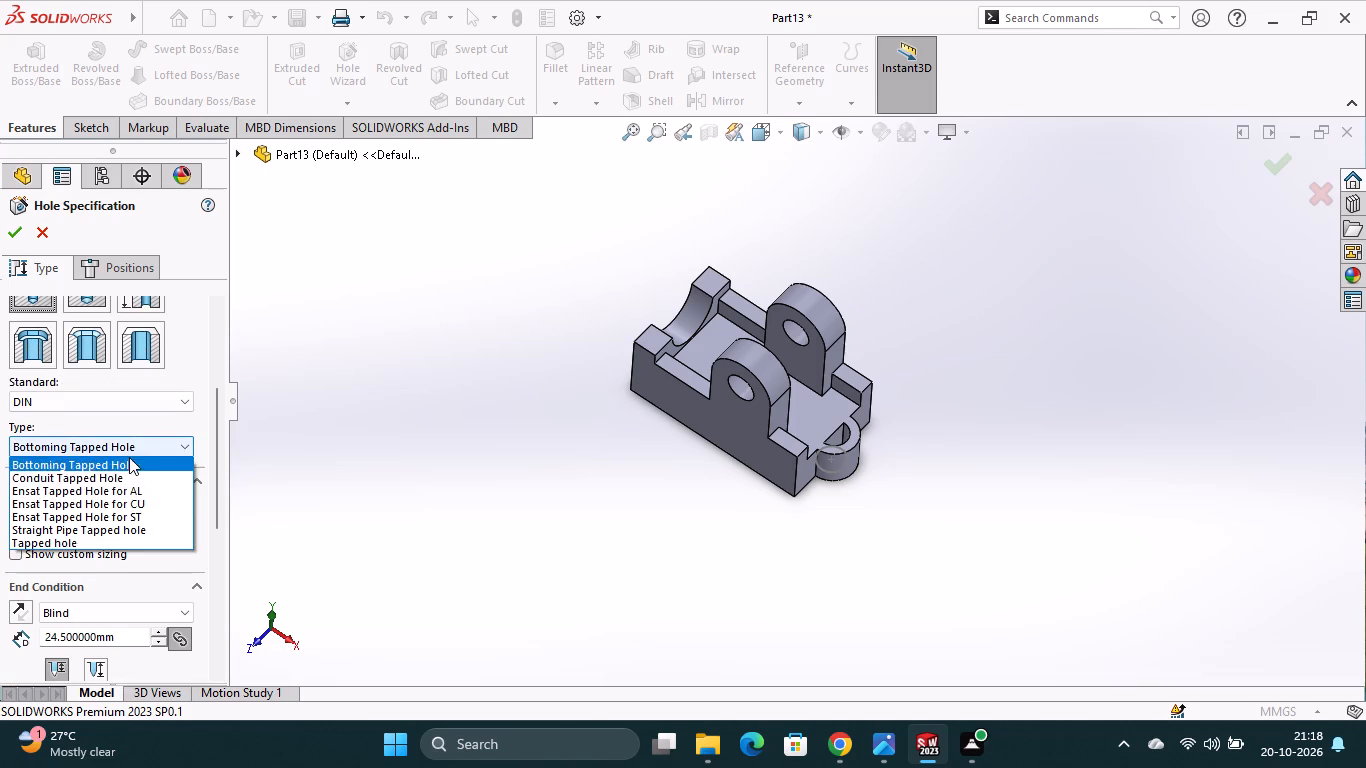
{"action": "left_click", "coordinate": [117, 543]}
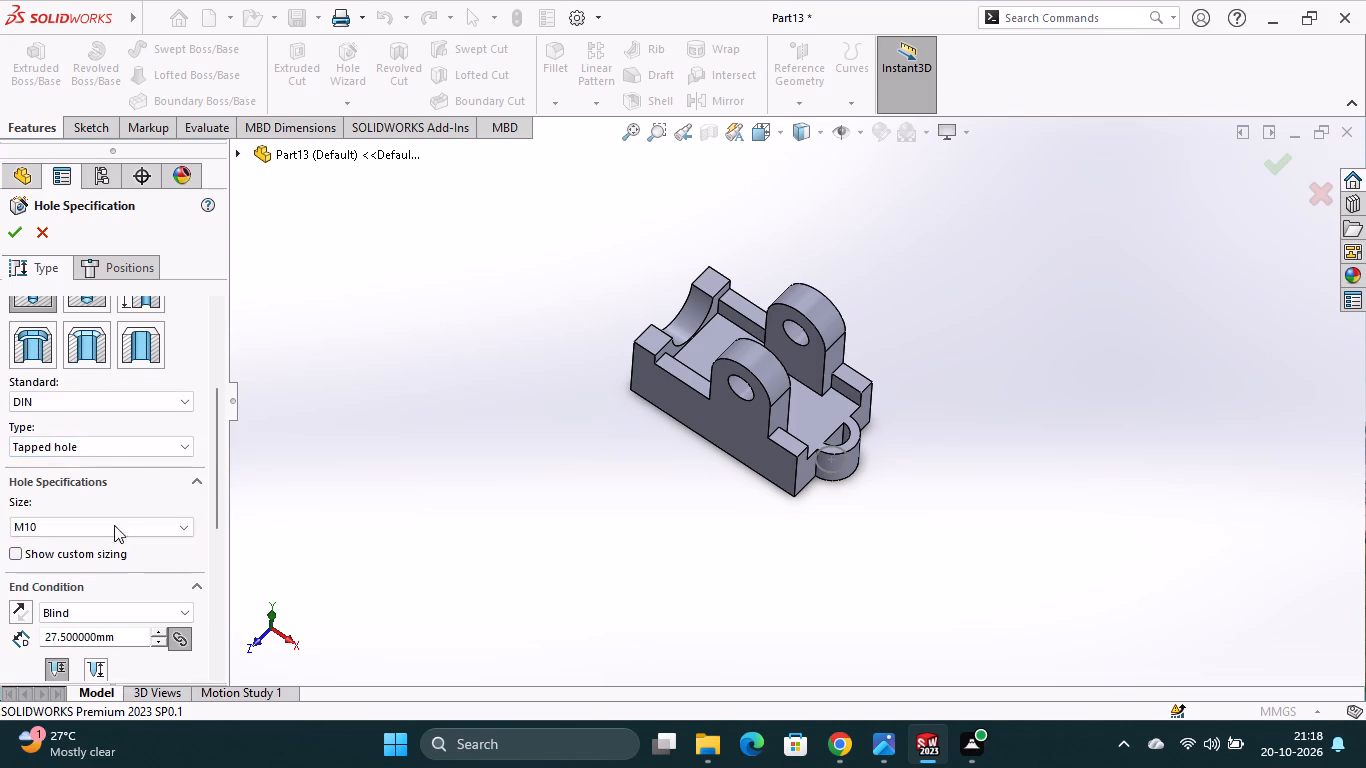
Set the tapped hole's size to M22.
{"action": "left_click", "coordinate": [82, 526]}
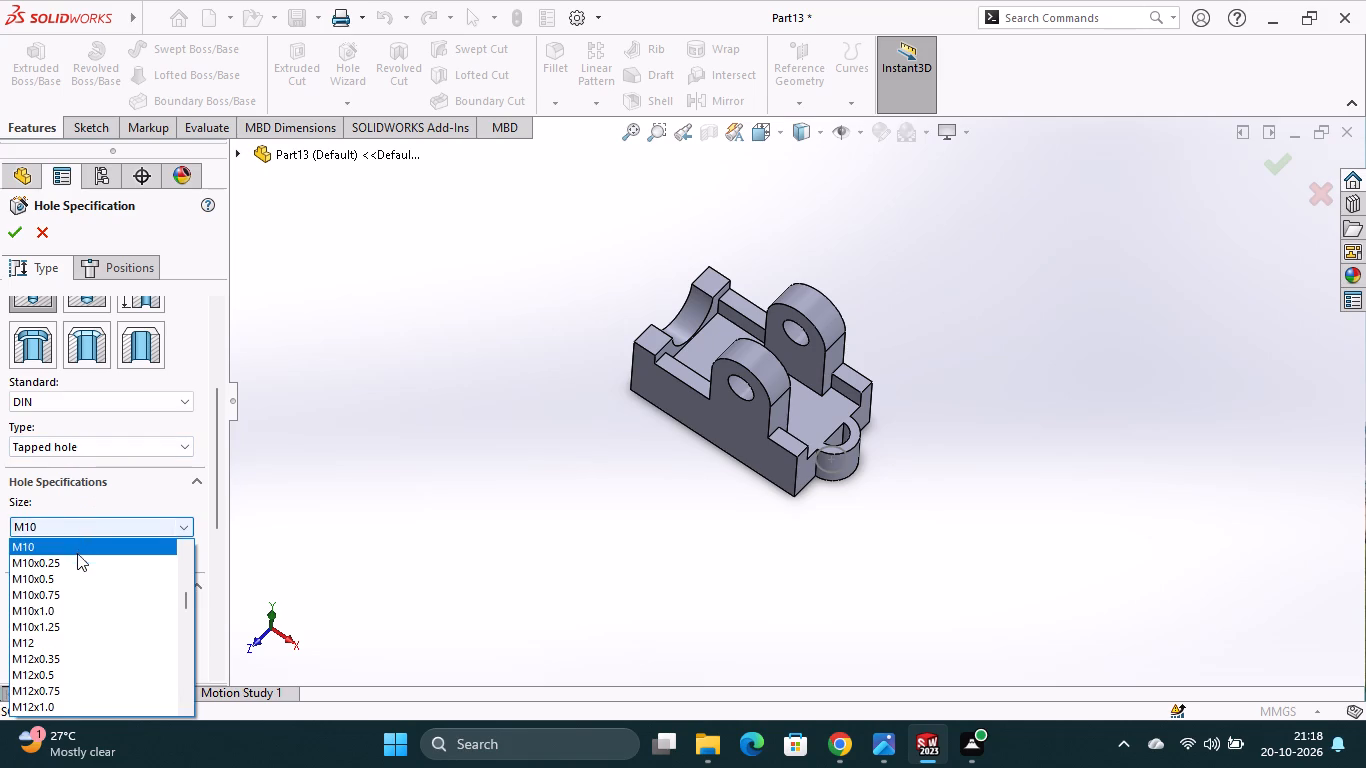
{"action": "scroll", "coordinate": [78, 563], "scroll_direction": "down", "scroll_amount": 2}
{"action": "scroll", "coordinate": [81, 572], "scroll_direction": "up", "scroll_amount": 4}
{"action": "scroll", "coordinate": [81, 572], "scroll_direction": "up", "scroll_amount": 20}
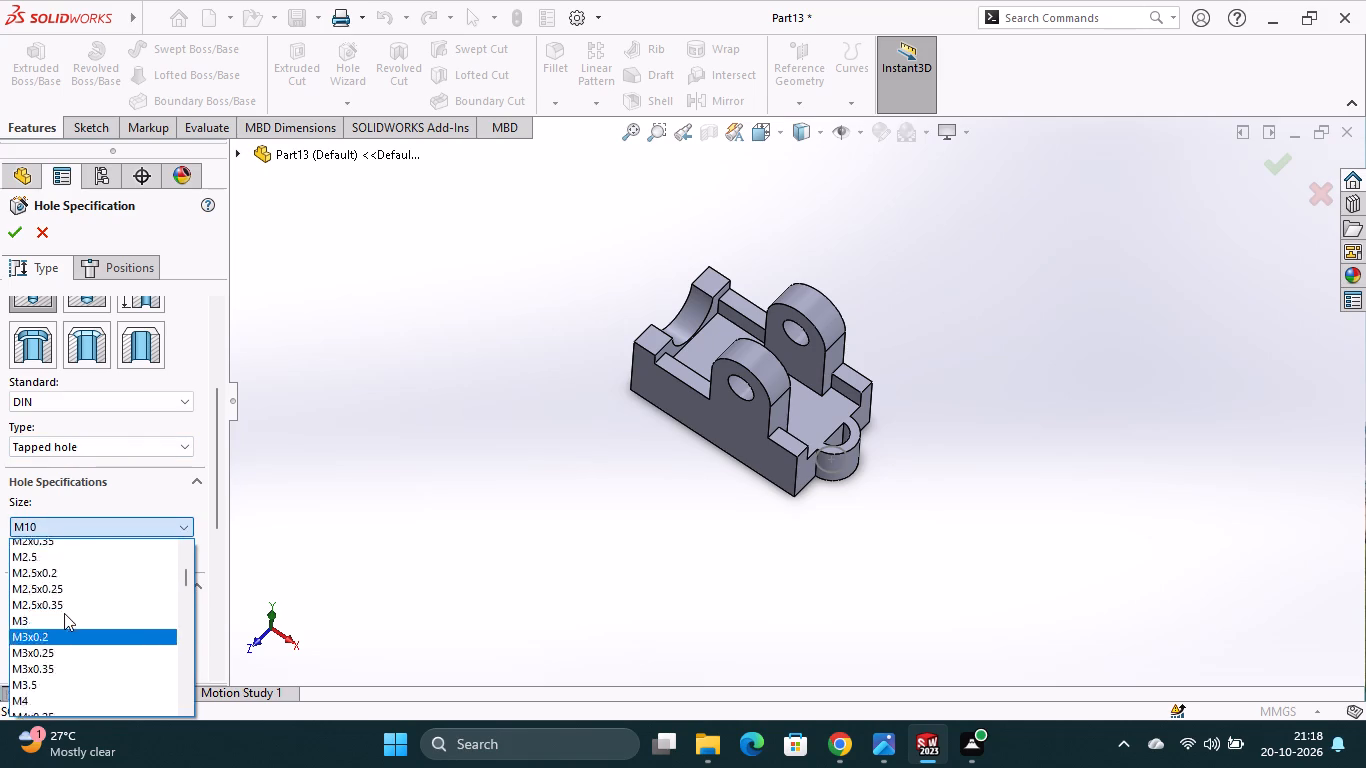
{"action": "scroll", "coordinate": [64, 613], "scroll_direction": "up", "scroll_amount": 13}
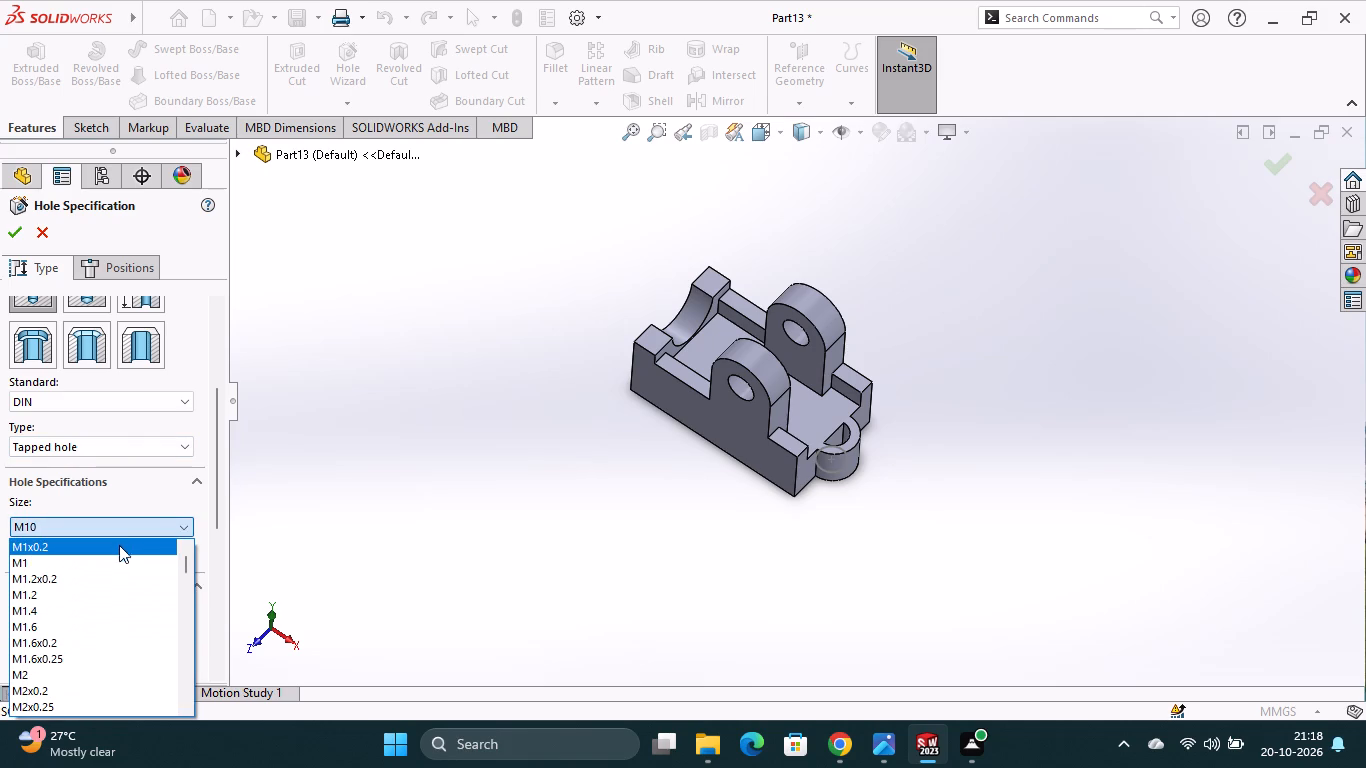
{"action": "scroll", "coordinate": [119, 548], "scroll_direction": "down", "scroll_amount": 6}
{"action": "scroll", "coordinate": [127, 631], "scroll_direction": "down", "scroll_amount": 6}
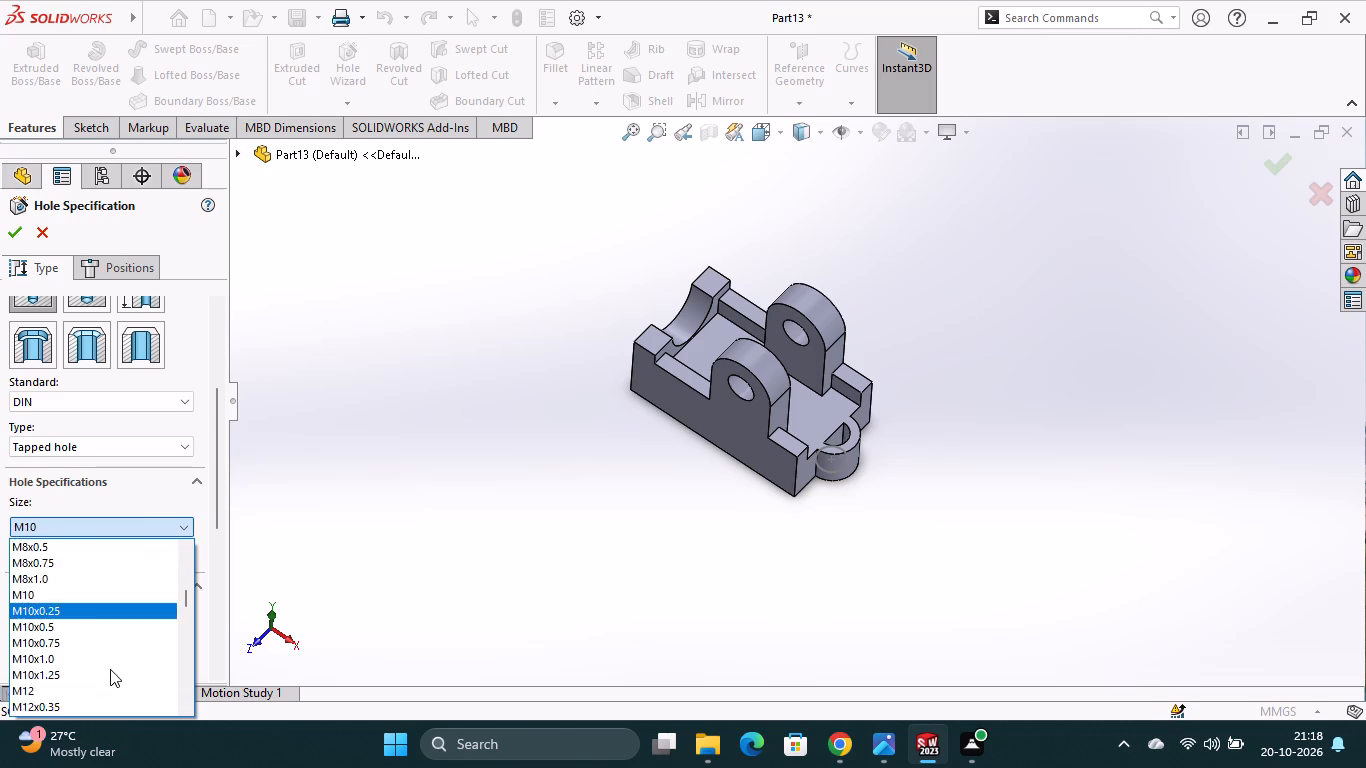
{"action": "scroll", "coordinate": [92, 671], "scroll_direction": "down", "scroll_amount": 7}
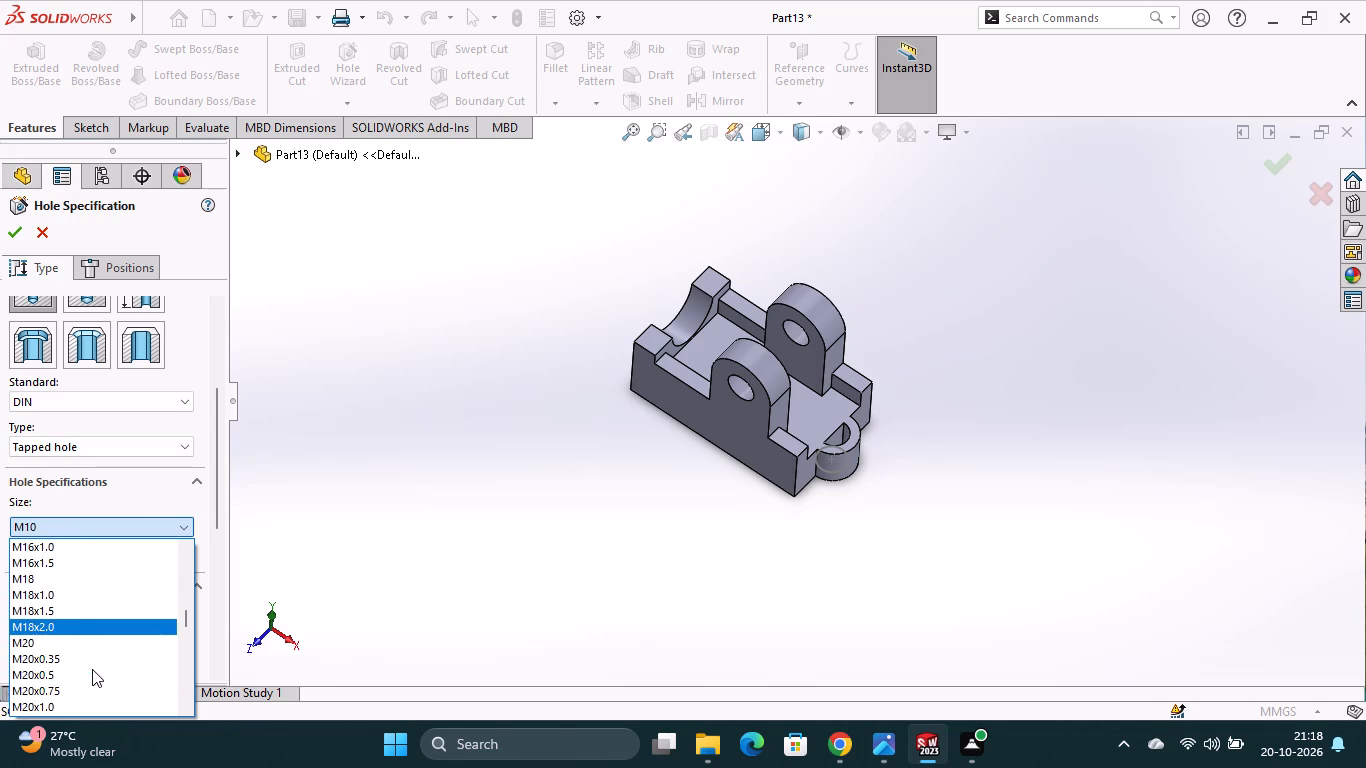
{"action": "scroll", "coordinate": [92, 668], "scroll_direction": "down", "scroll_amount": 2}
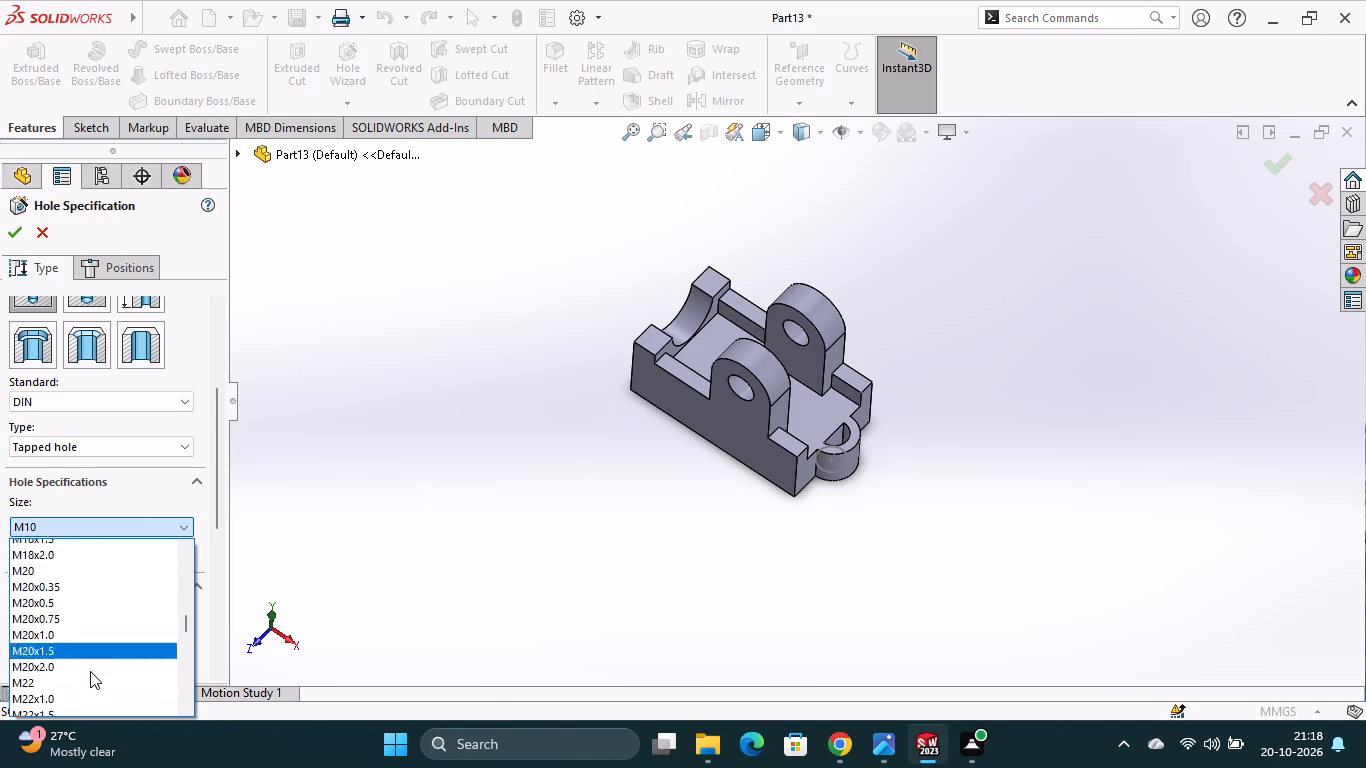
{"action": "left_click", "coordinate": [76, 647]}
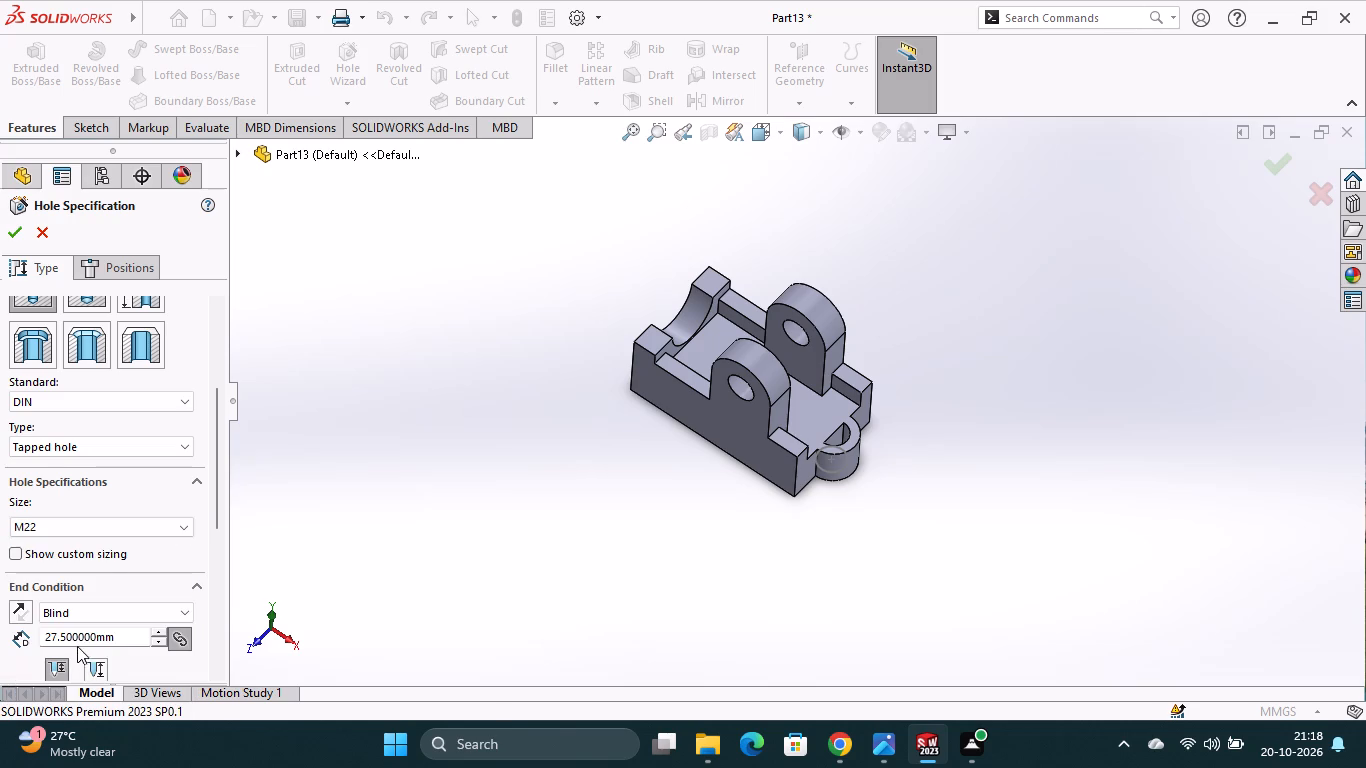
Set the M22 hole to Blind with a 2 mm depth and switch its cosmetic thread to the stepped removed-thread option.
{"action": "left_click", "coordinate": [102, 621]}
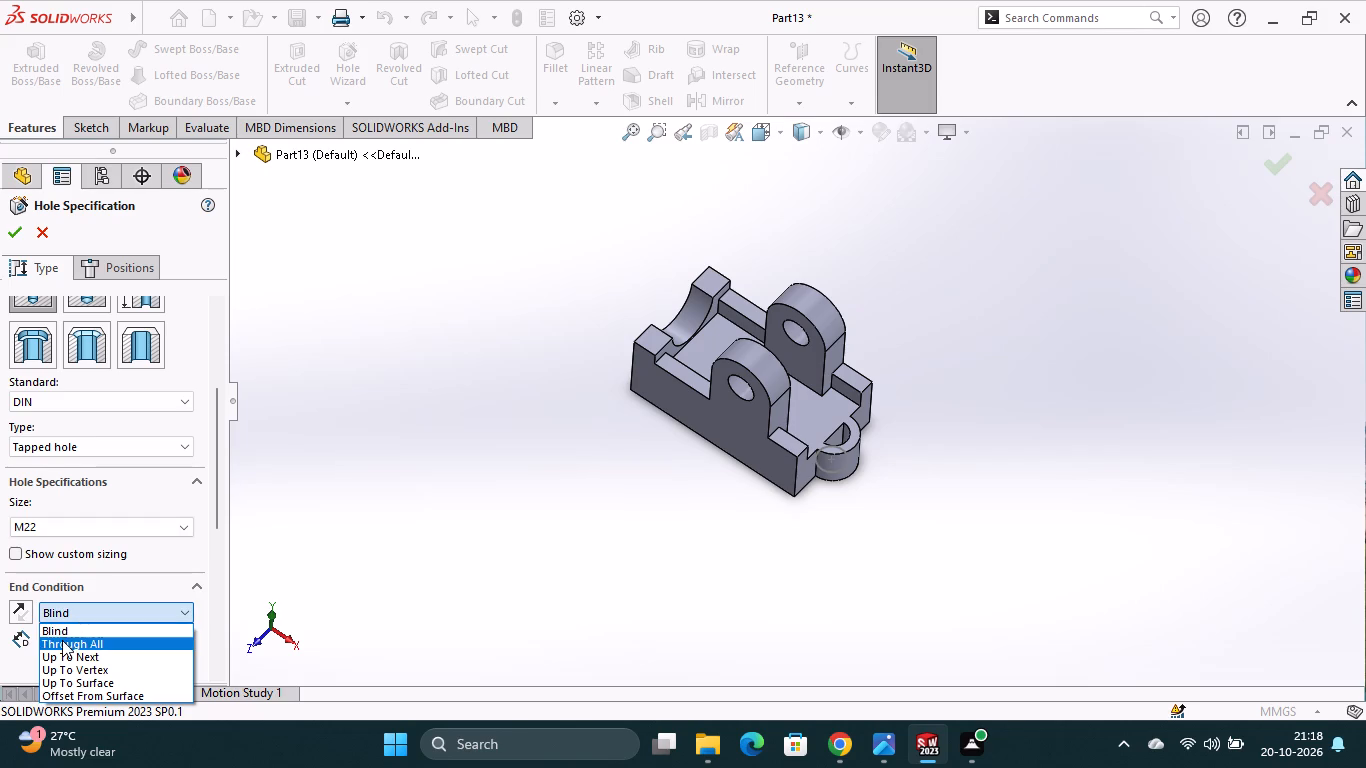
{"action": "left_click", "coordinate": [69, 631]}
{"action": "left_click_drag", "start_coordinate": [122, 635], "coordinate": [46, 640]}
{"action": "key", "text": "2"}
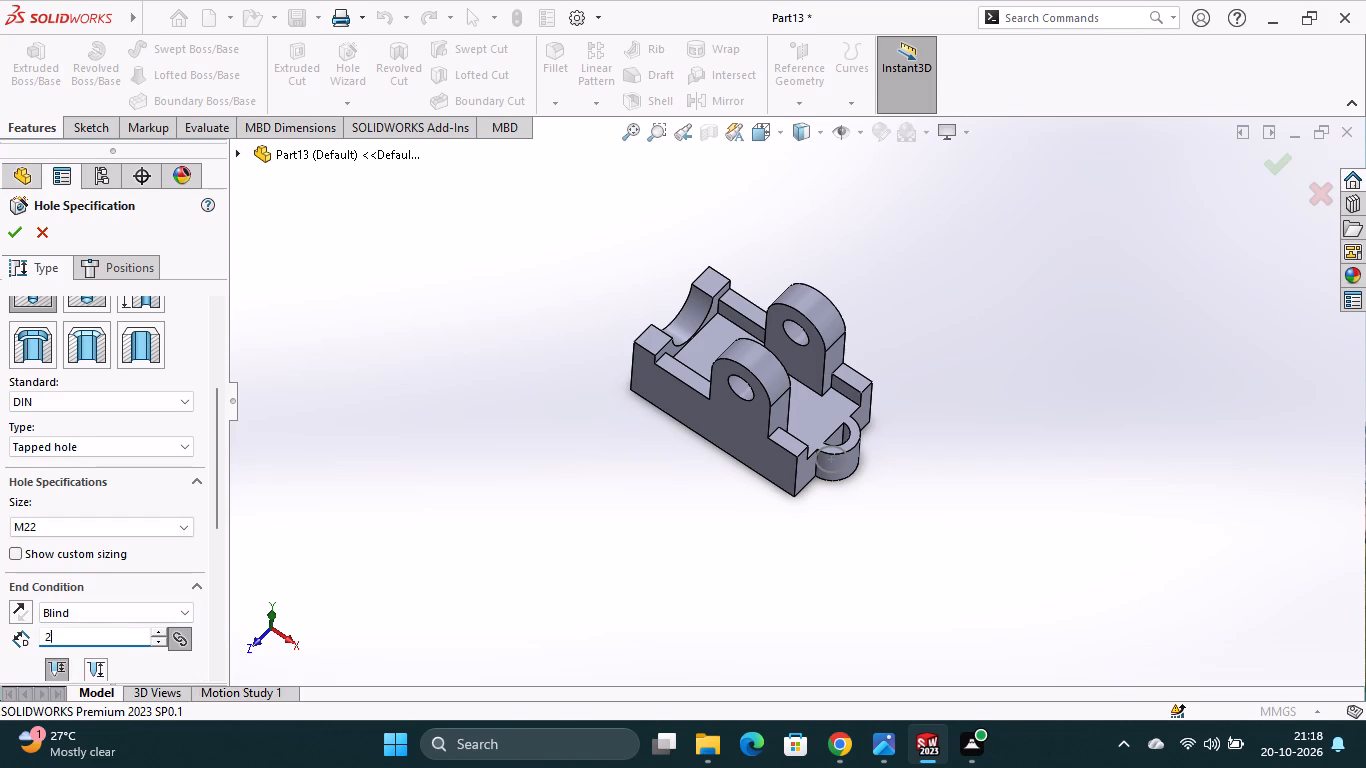
{"action": "key", "text": "Return"}
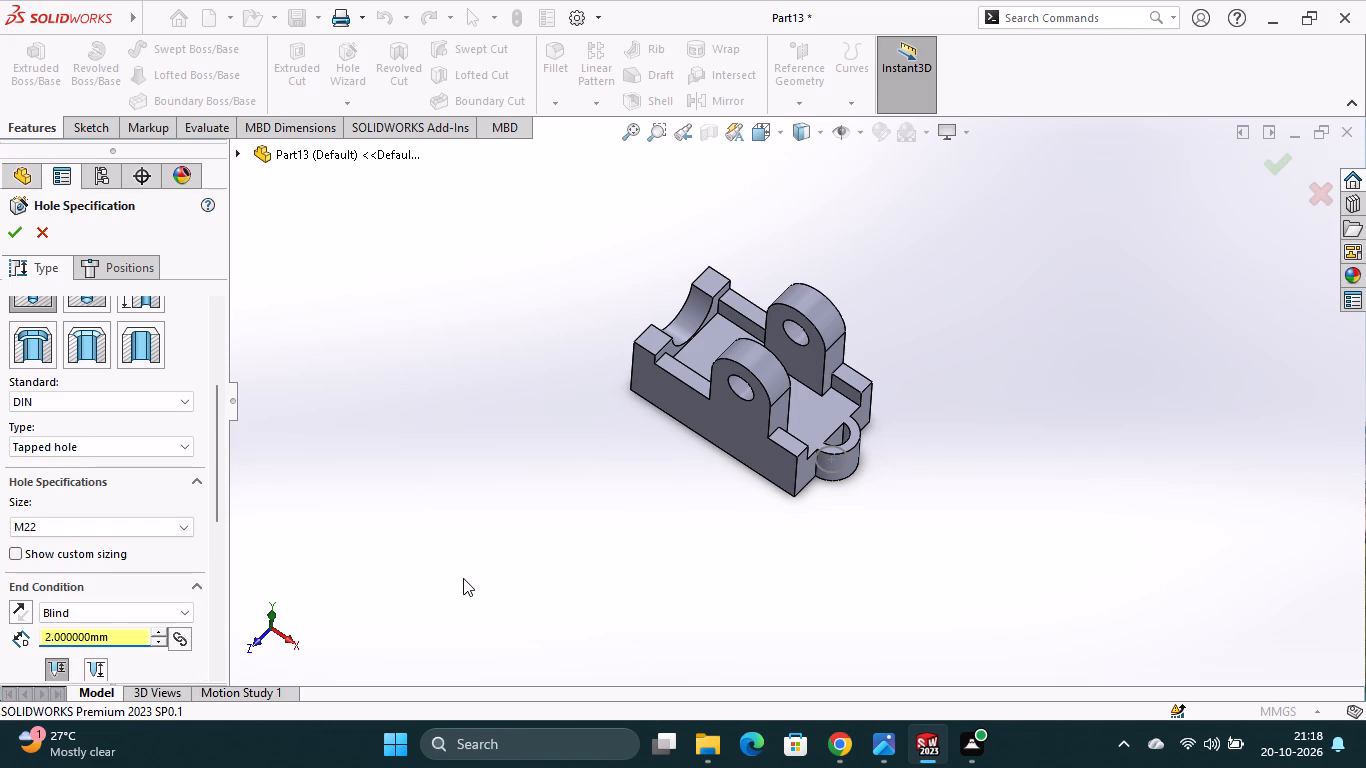
{"action": "scroll", "coordinate": [185, 641], "scroll_direction": "down", "scroll_amount": 2}
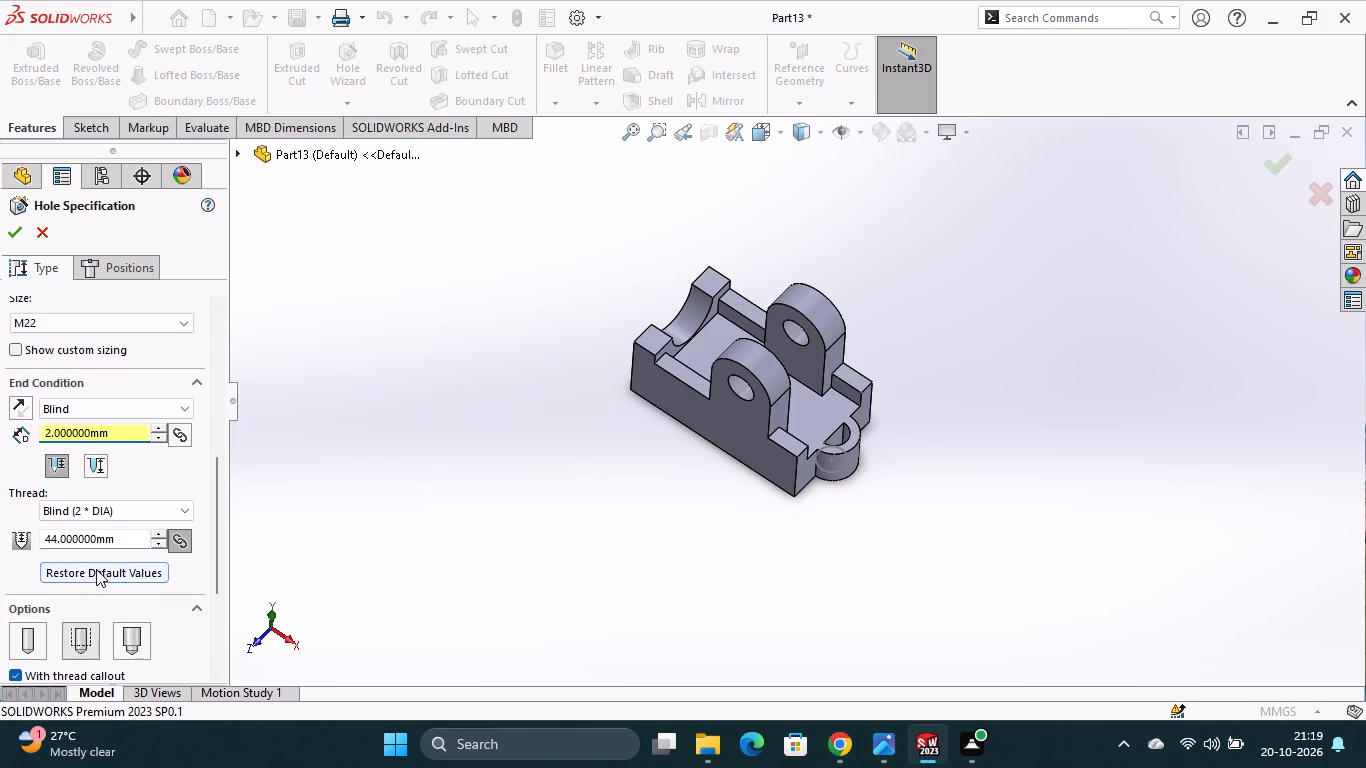
{"action": "left_click", "coordinate": [141, 644]}
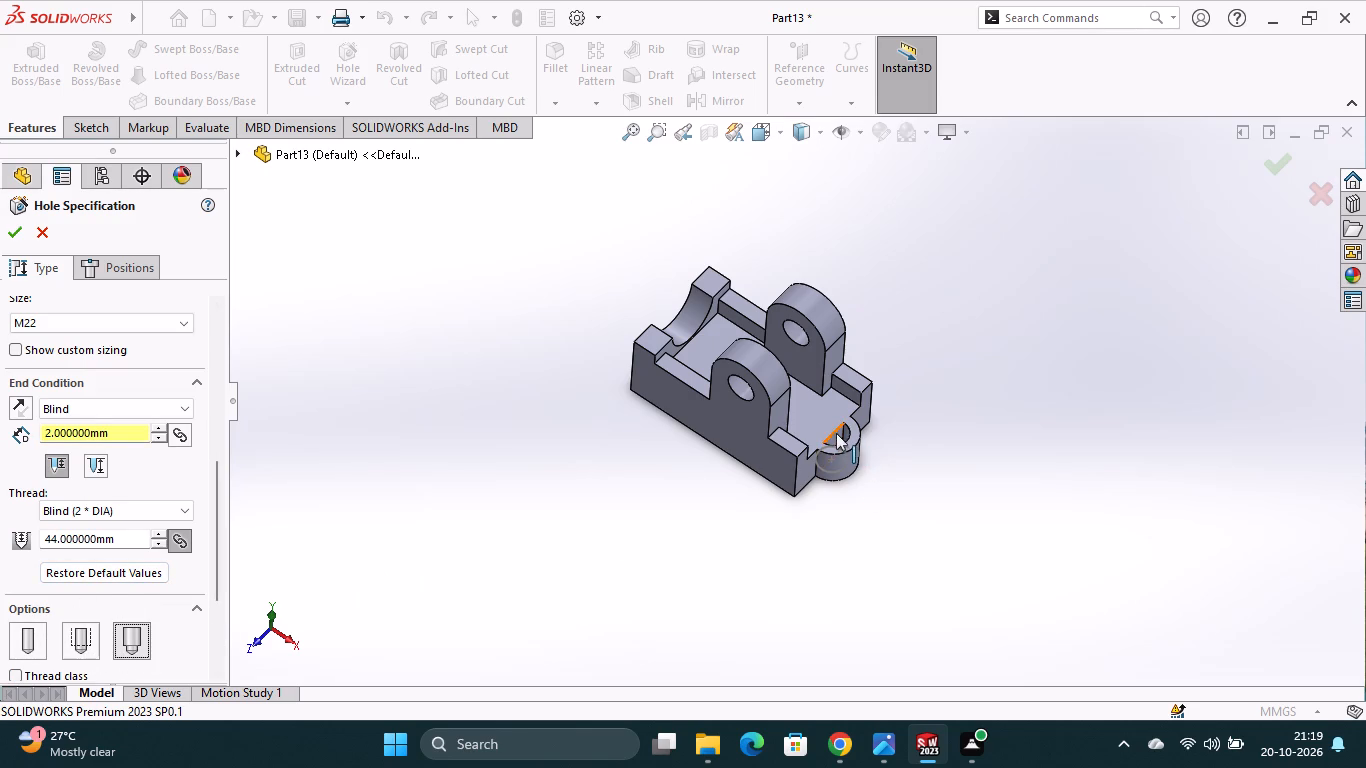
Return to the hole specification and set the hole and thread end conditions to Through All, with tolerance type Basic.
{"action": "left_click", "coordinate": [152, 270]}
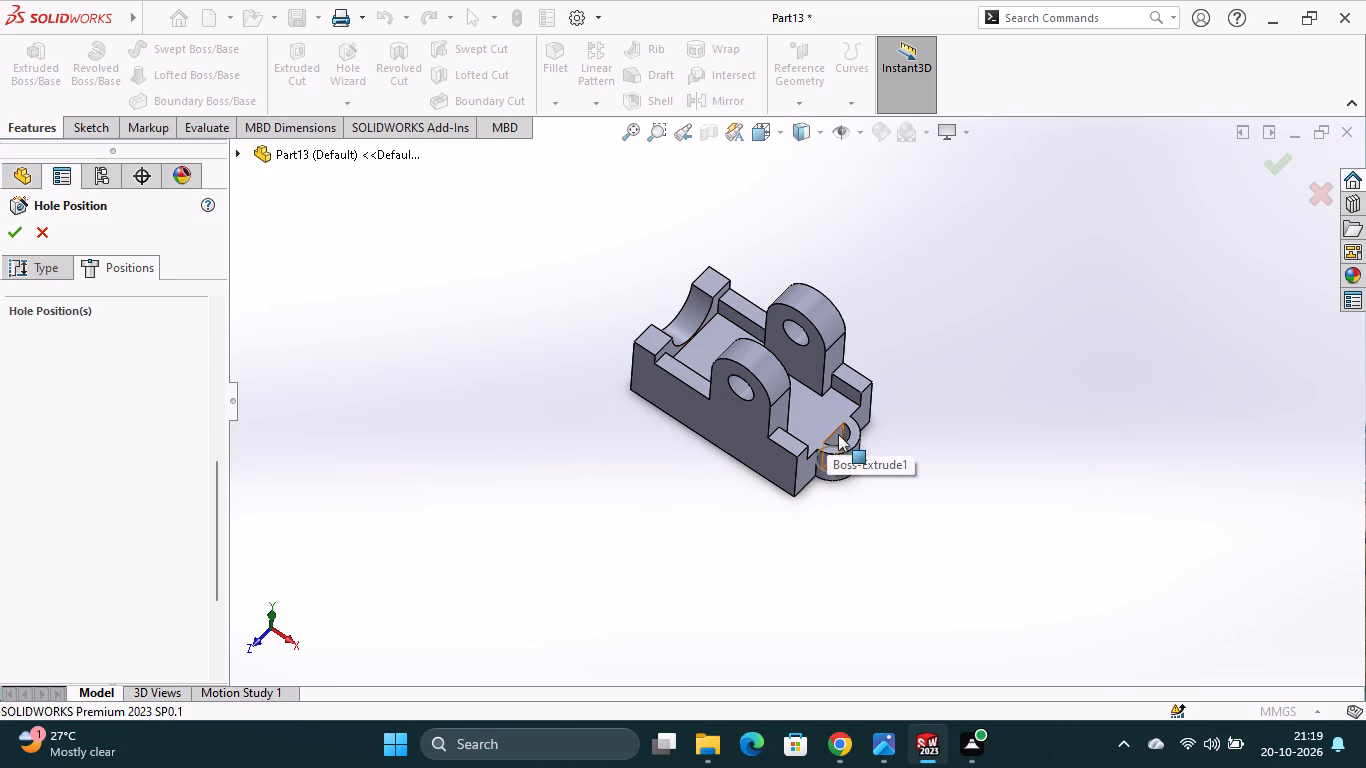
{"action": "left_click", "coordinate": [61, 266]}
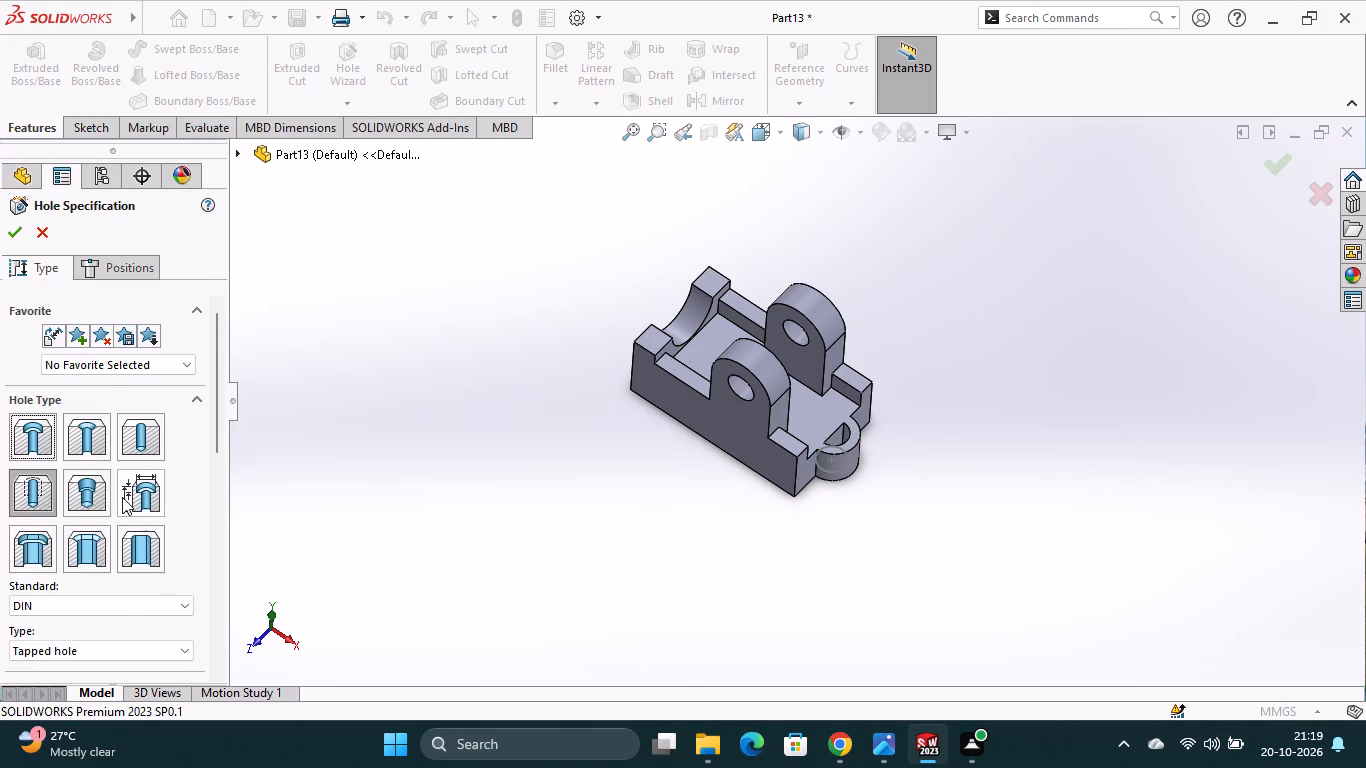
{"action": "scroll", "coordinate": [123, 501], "scroll_direction": "down", "scroll_amount": 3}
{"action": "scroll", "coordinate": [119, 602], "scroll_direction": "down", "scroll_amount": 4}
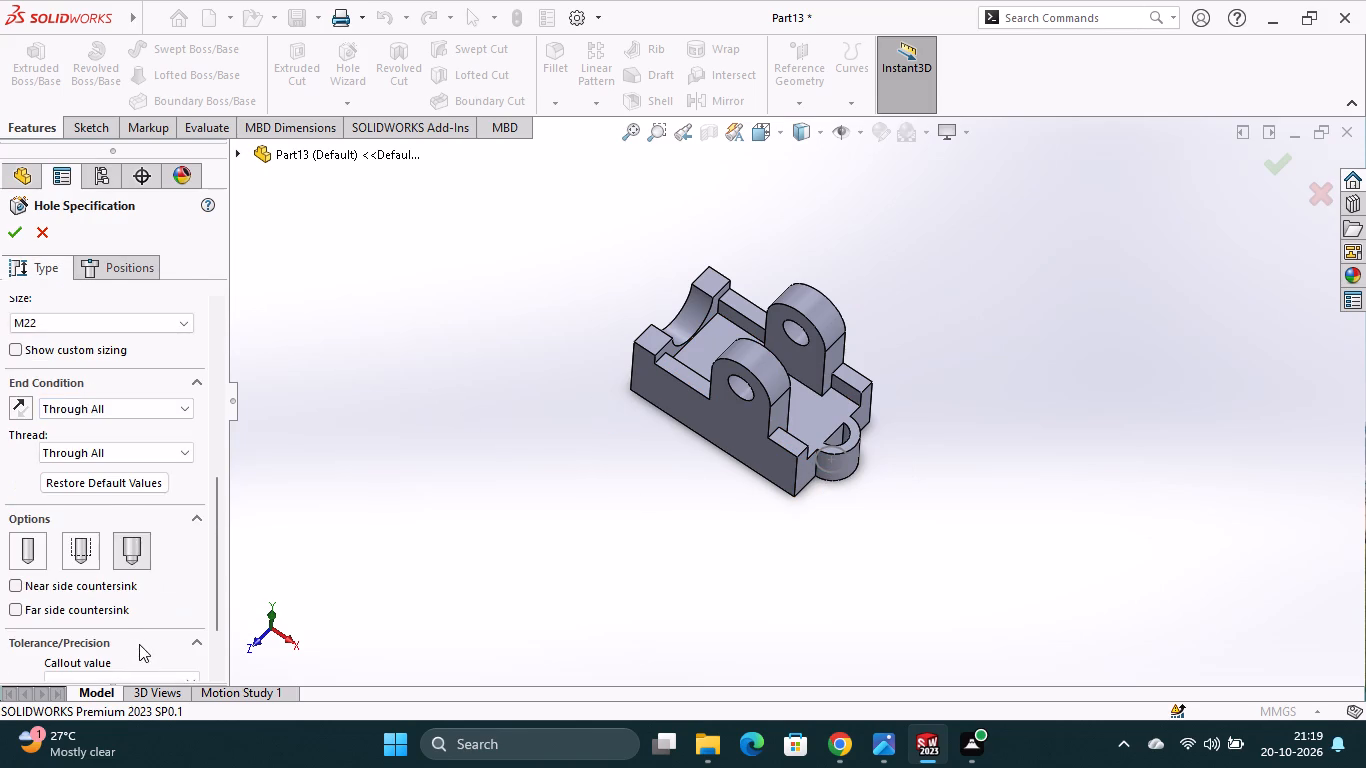
{"action": "scroll", "coordinate": [131, 629], "scroll_direction": "down", "scroll_amount": 5}
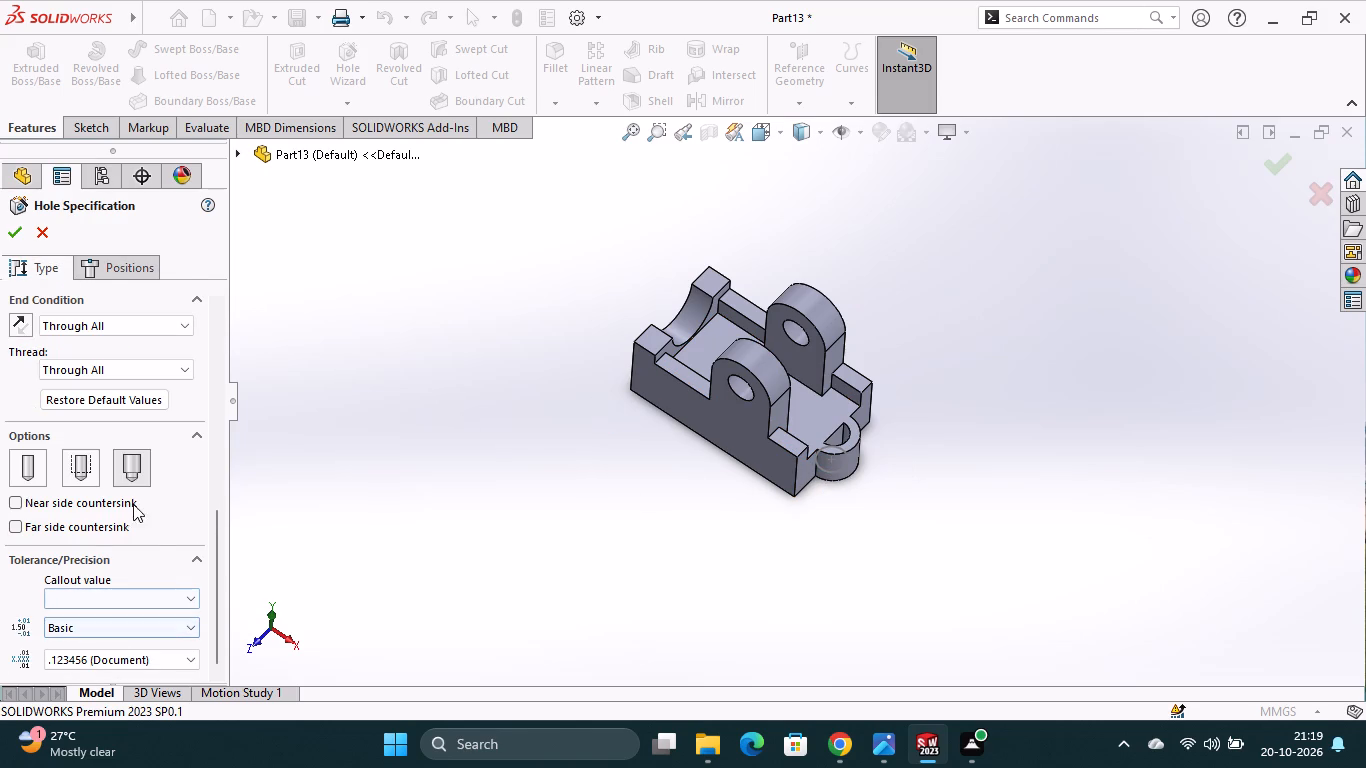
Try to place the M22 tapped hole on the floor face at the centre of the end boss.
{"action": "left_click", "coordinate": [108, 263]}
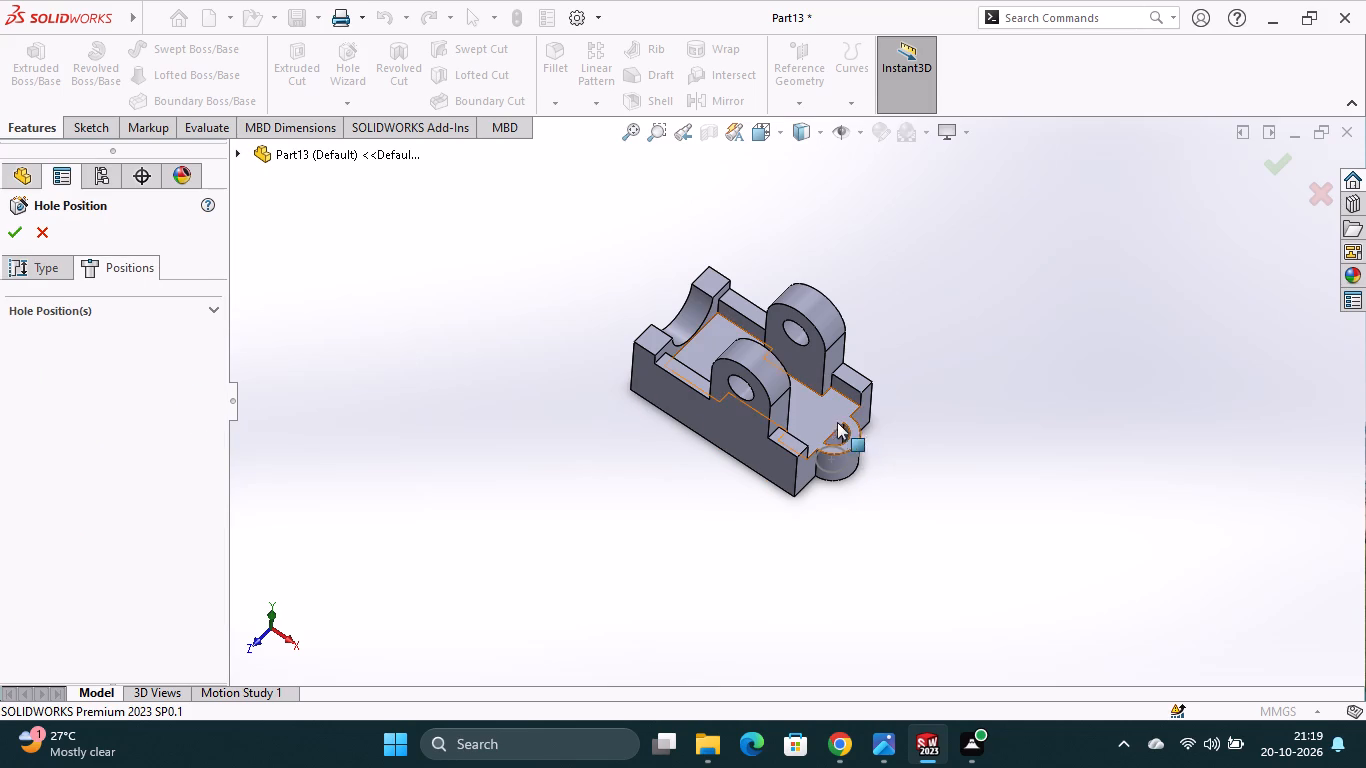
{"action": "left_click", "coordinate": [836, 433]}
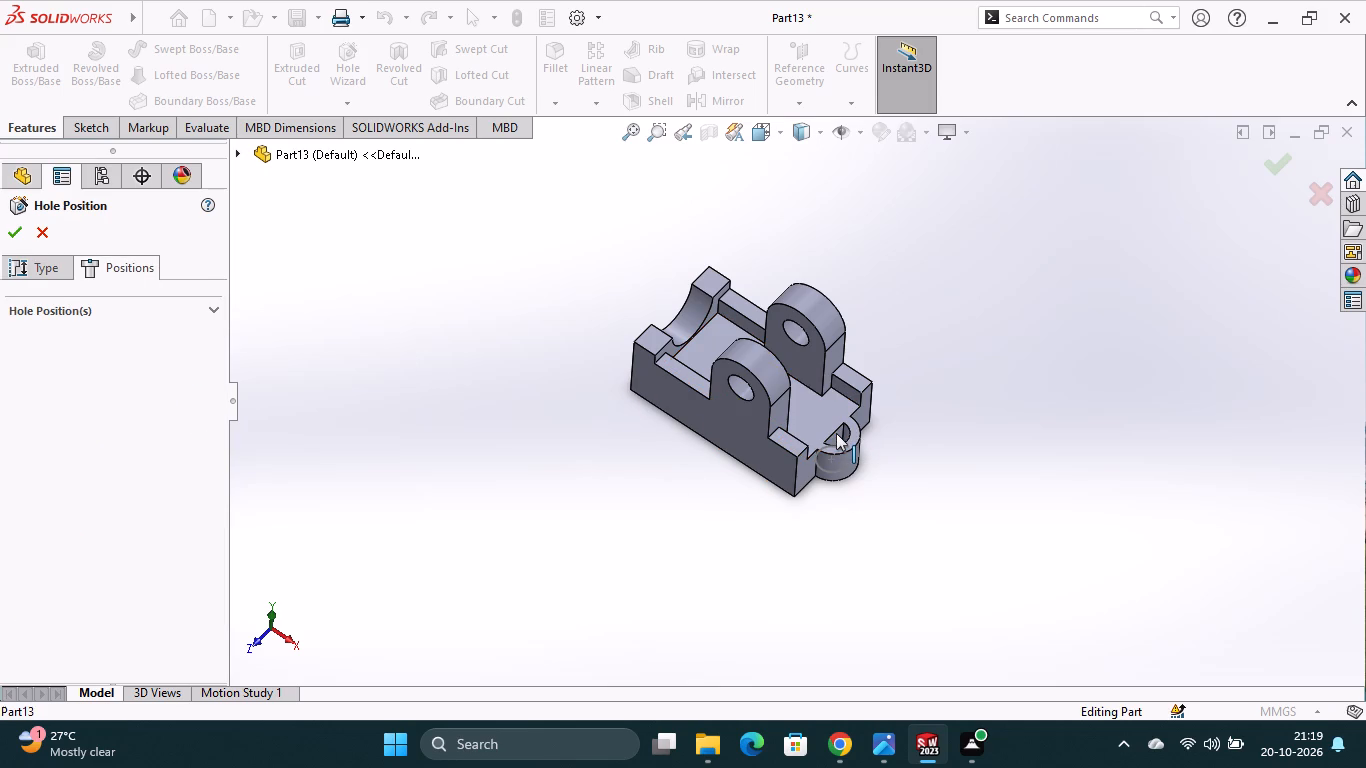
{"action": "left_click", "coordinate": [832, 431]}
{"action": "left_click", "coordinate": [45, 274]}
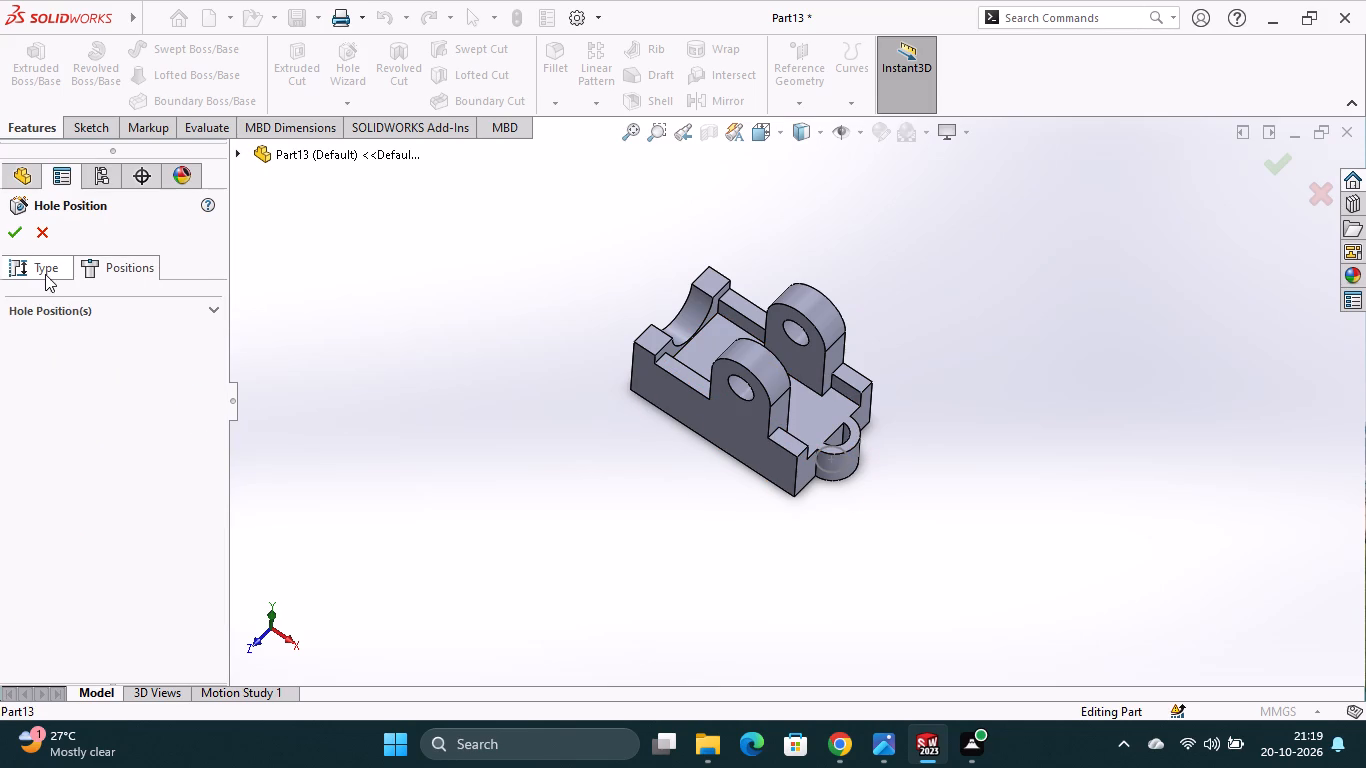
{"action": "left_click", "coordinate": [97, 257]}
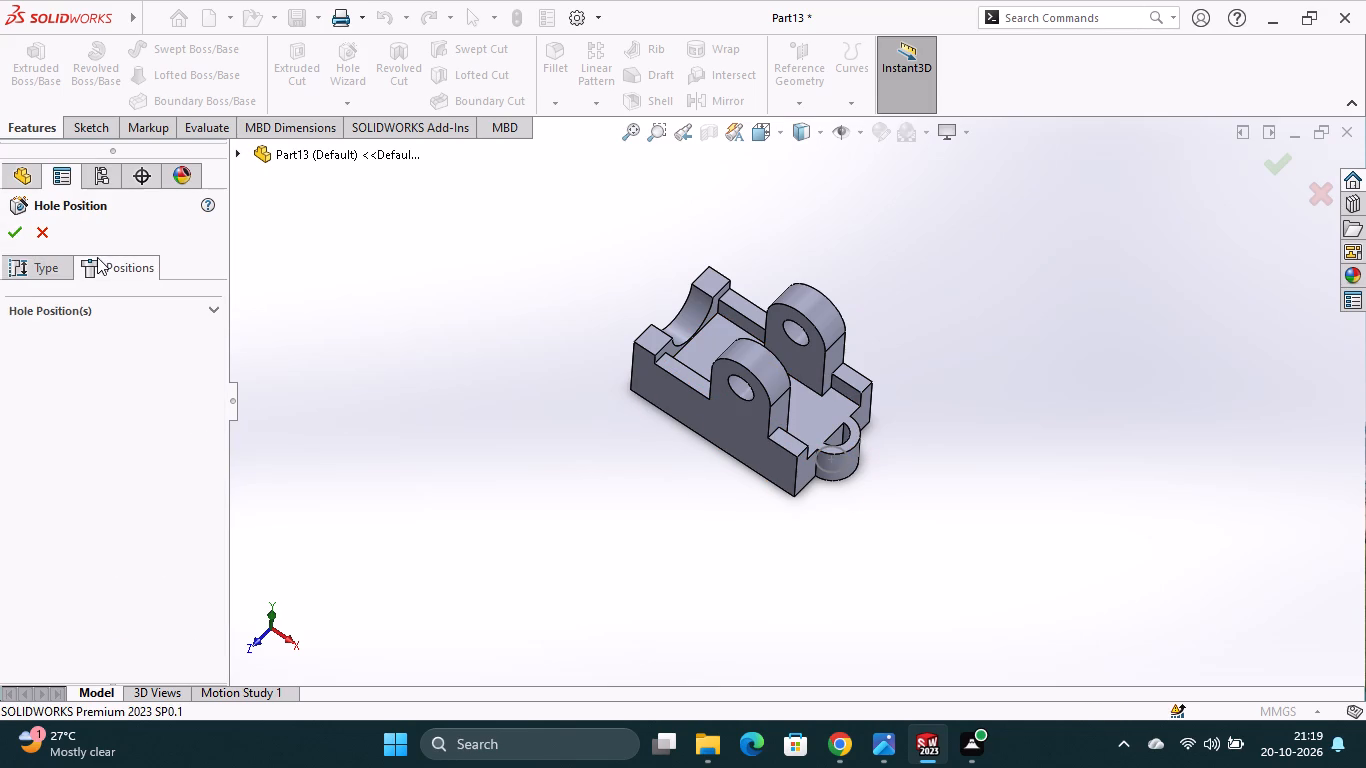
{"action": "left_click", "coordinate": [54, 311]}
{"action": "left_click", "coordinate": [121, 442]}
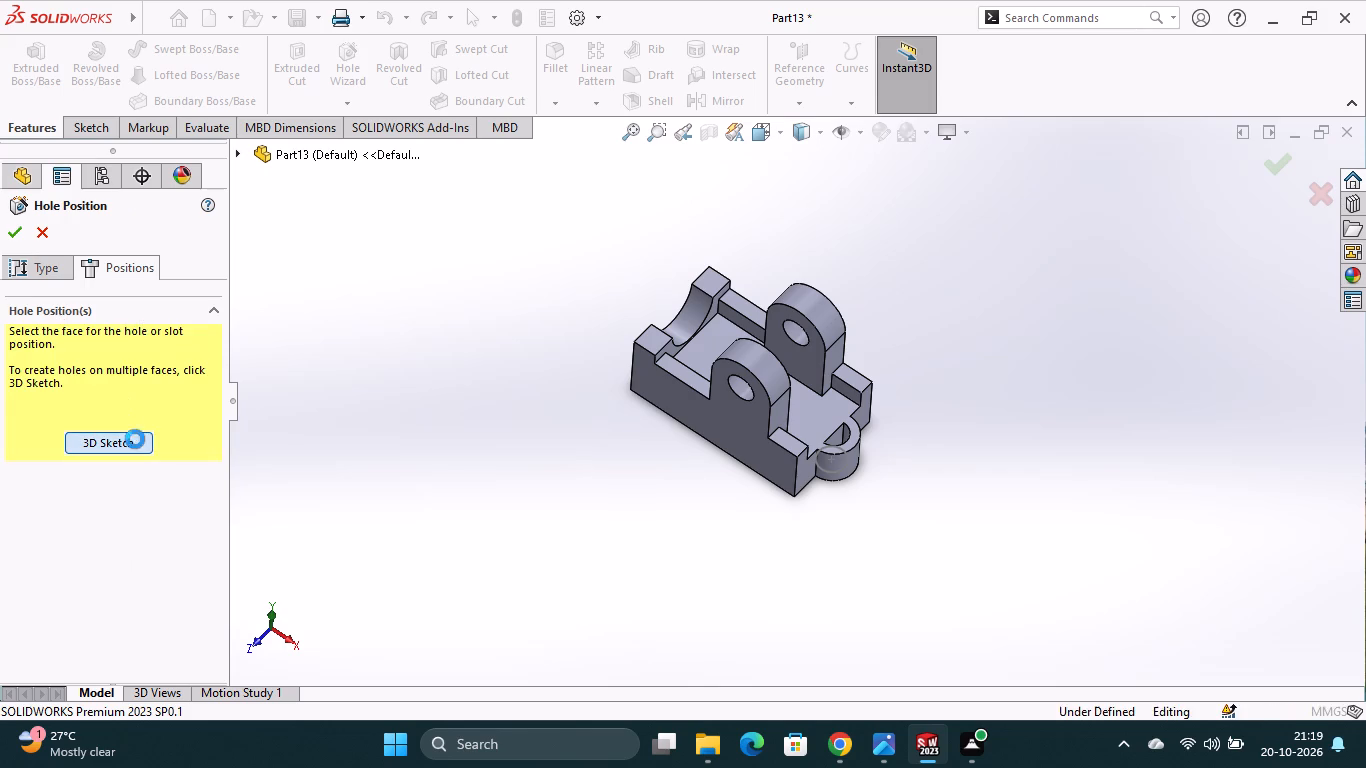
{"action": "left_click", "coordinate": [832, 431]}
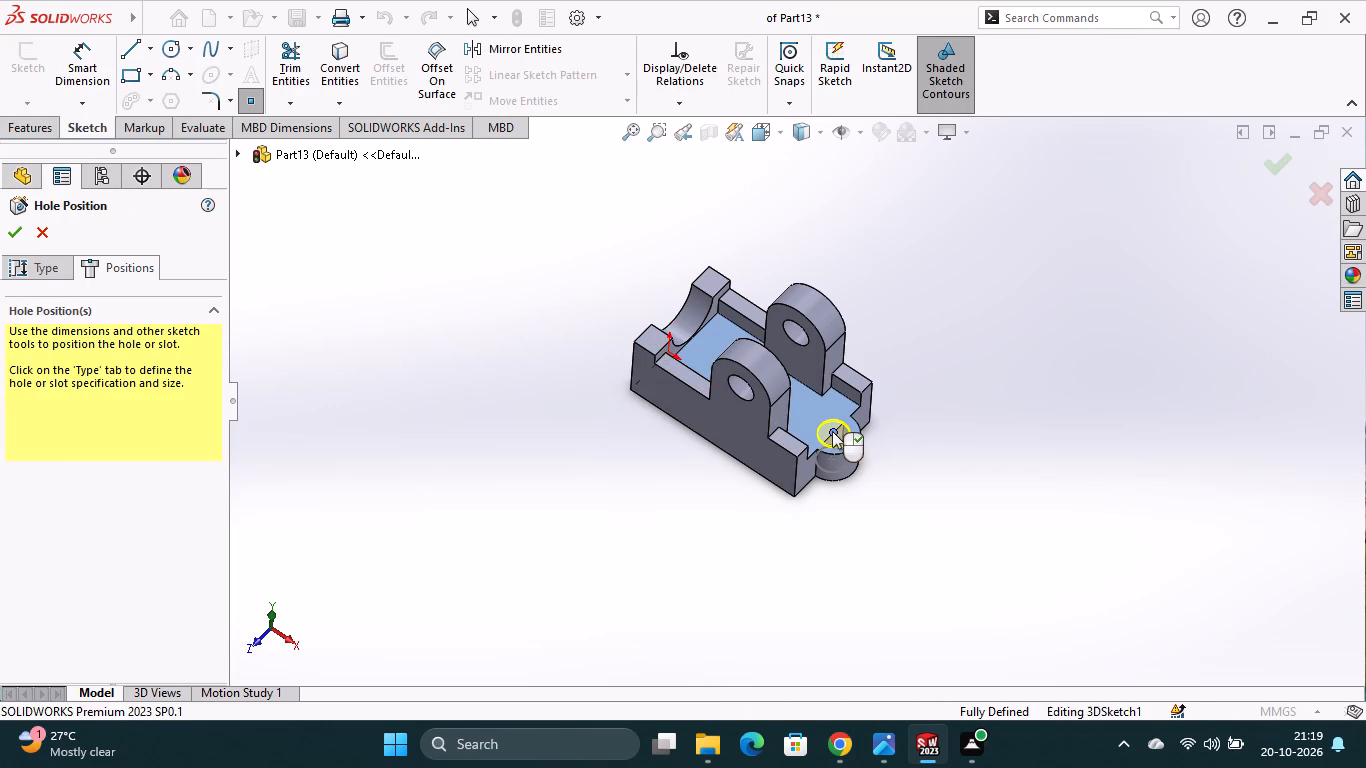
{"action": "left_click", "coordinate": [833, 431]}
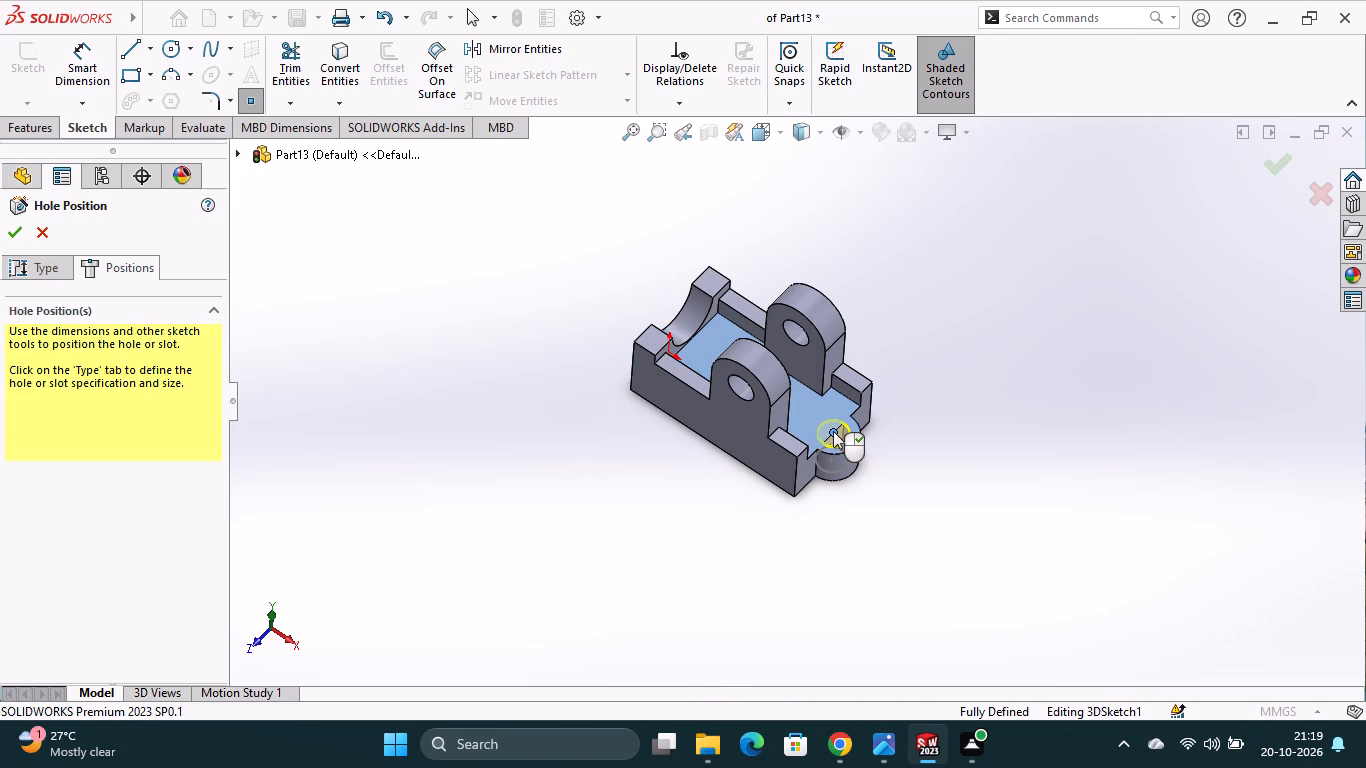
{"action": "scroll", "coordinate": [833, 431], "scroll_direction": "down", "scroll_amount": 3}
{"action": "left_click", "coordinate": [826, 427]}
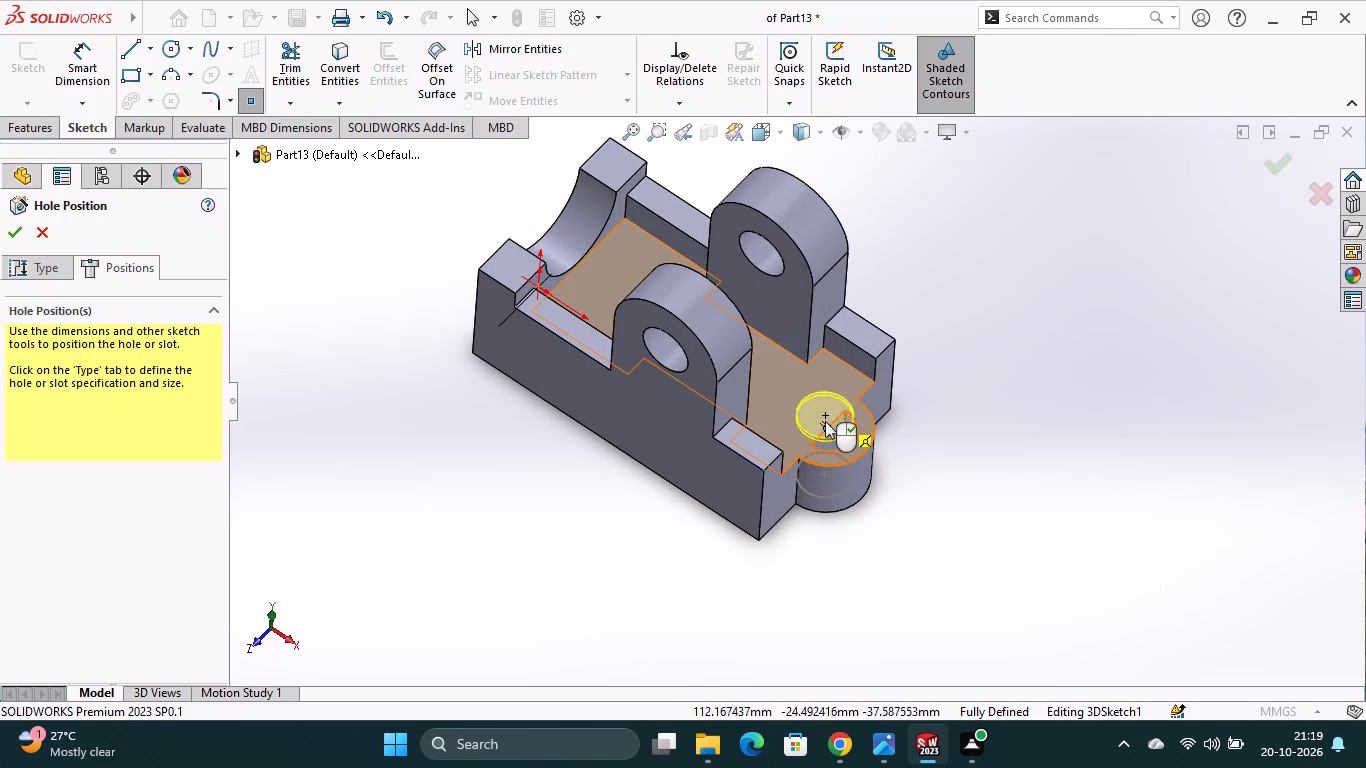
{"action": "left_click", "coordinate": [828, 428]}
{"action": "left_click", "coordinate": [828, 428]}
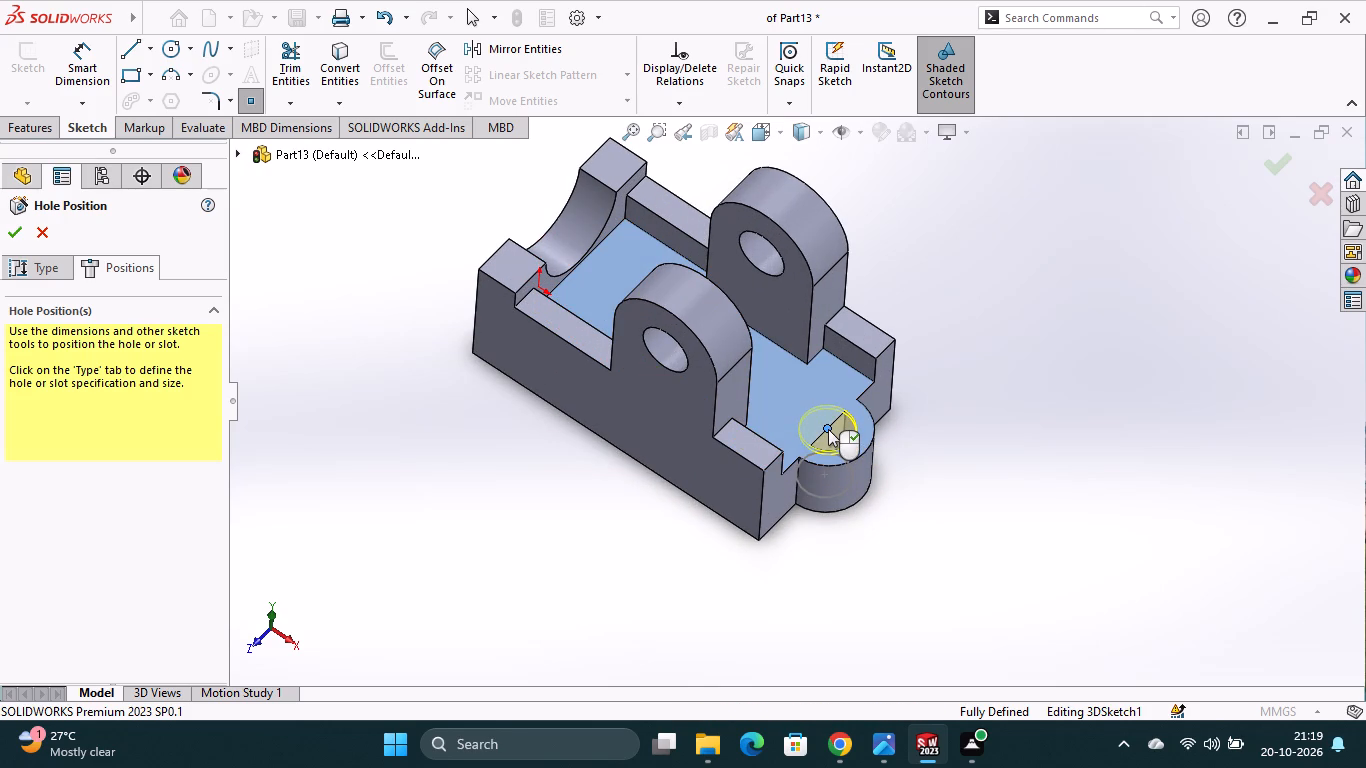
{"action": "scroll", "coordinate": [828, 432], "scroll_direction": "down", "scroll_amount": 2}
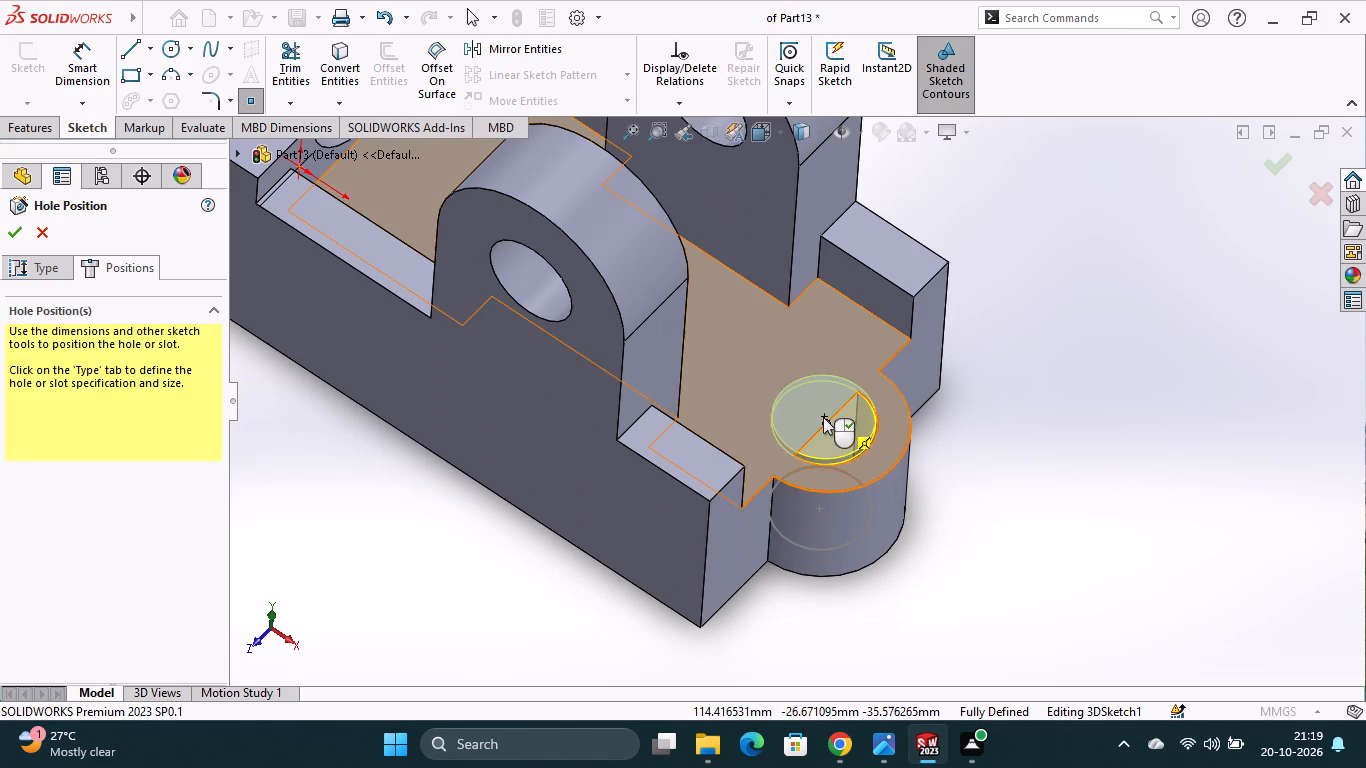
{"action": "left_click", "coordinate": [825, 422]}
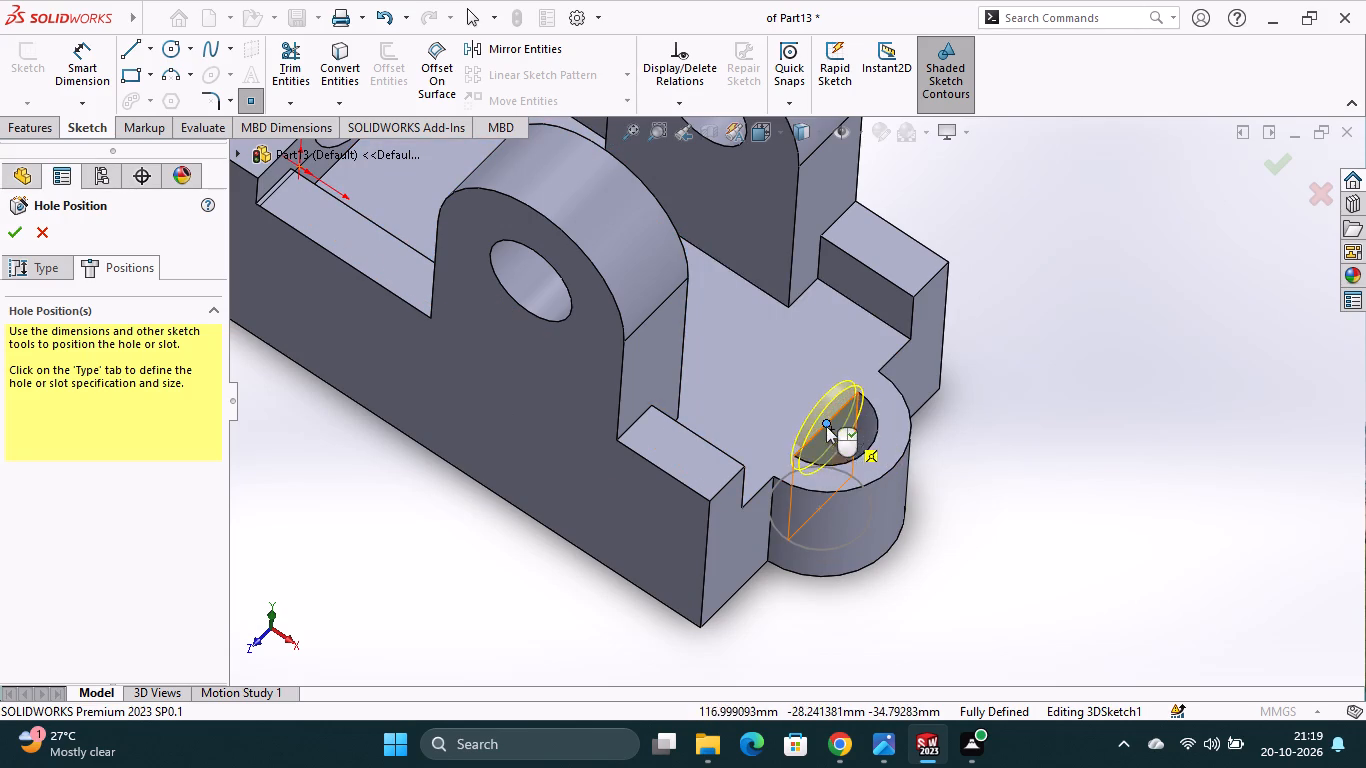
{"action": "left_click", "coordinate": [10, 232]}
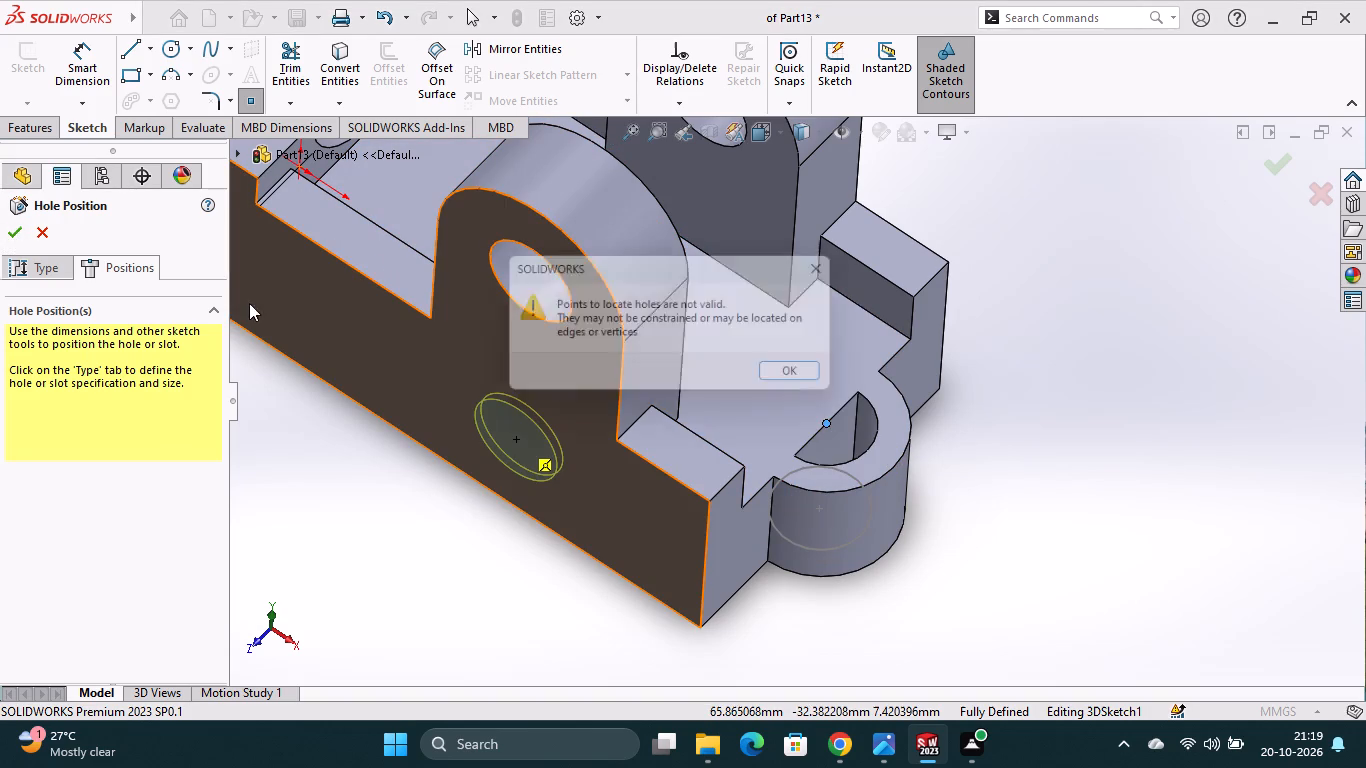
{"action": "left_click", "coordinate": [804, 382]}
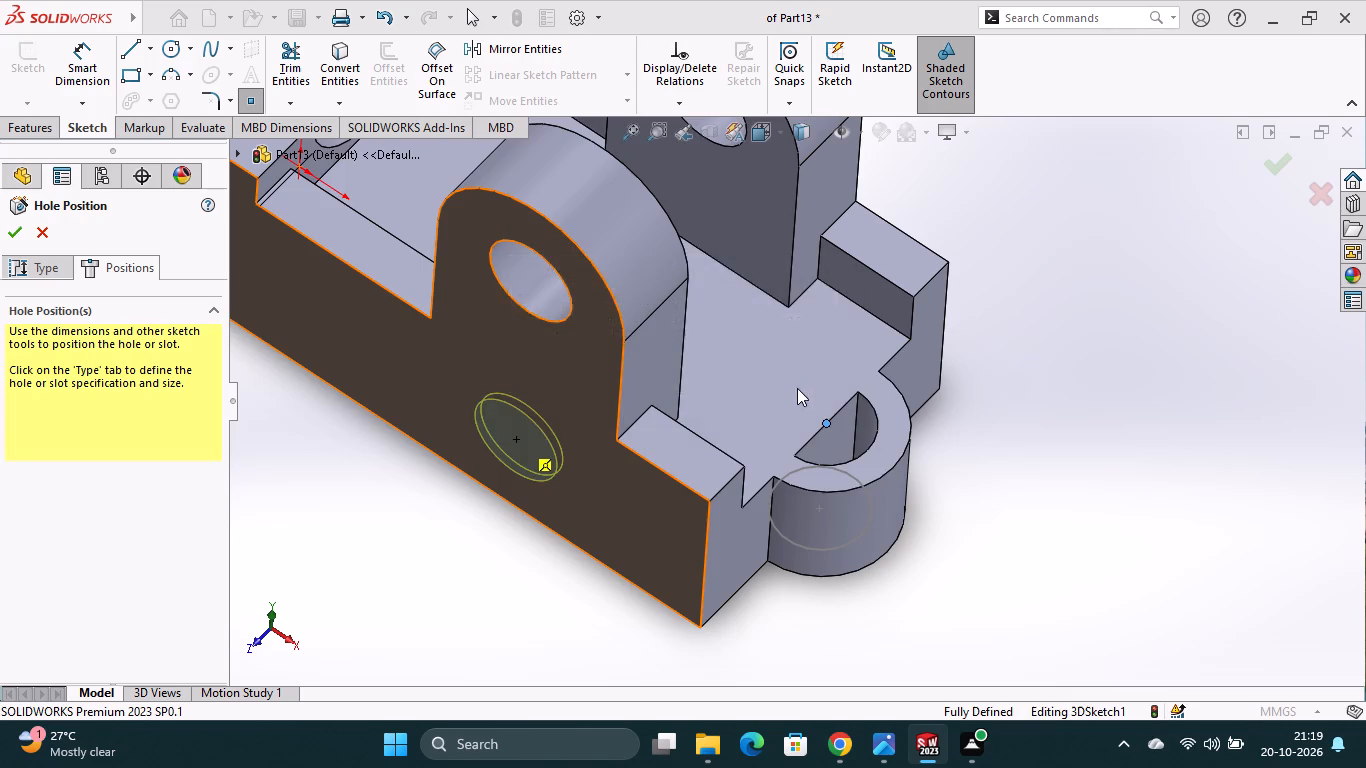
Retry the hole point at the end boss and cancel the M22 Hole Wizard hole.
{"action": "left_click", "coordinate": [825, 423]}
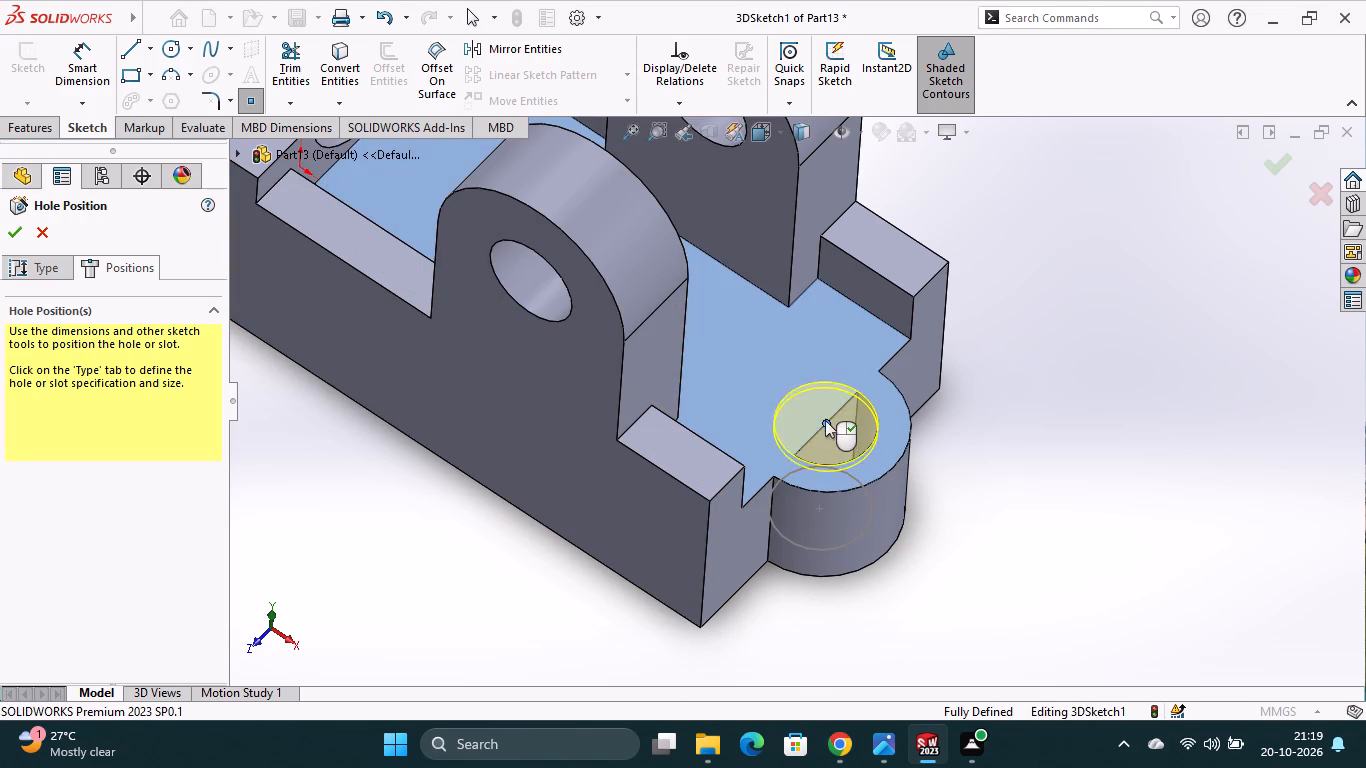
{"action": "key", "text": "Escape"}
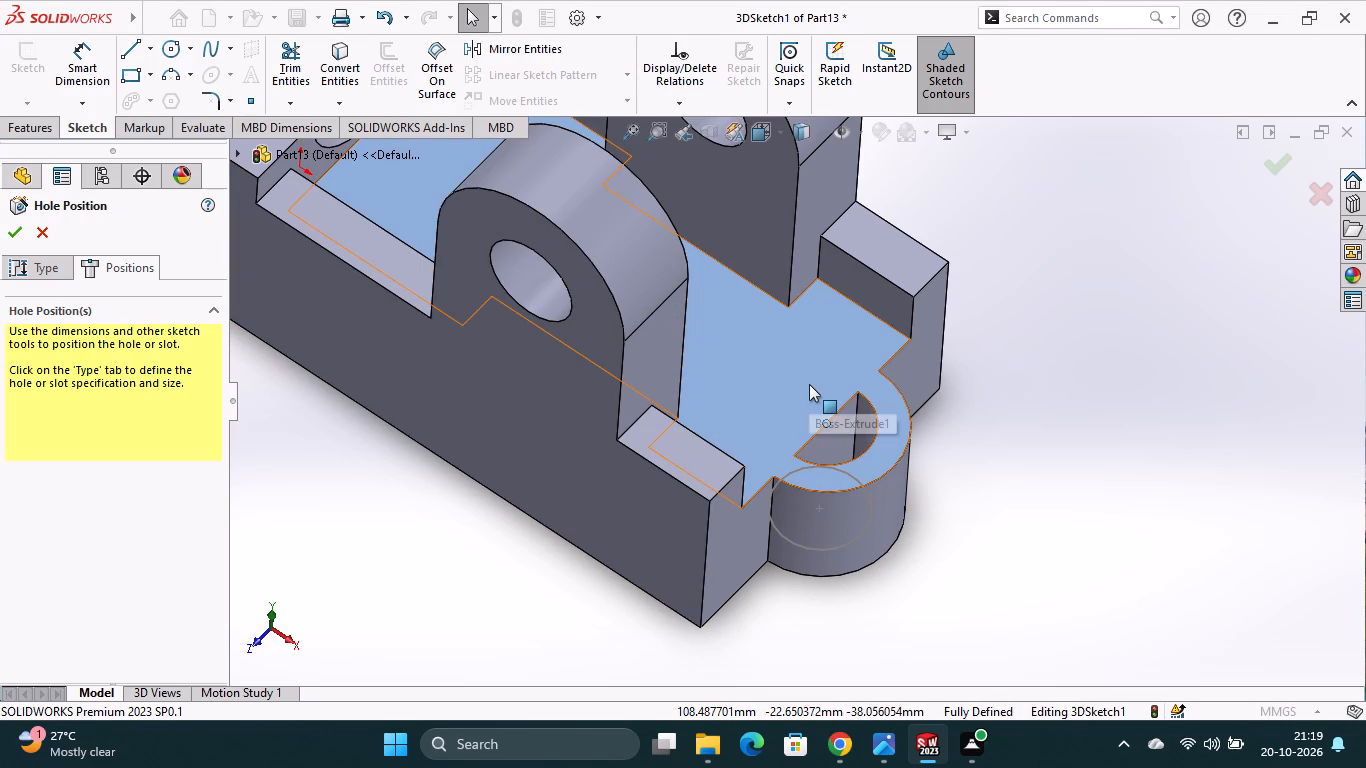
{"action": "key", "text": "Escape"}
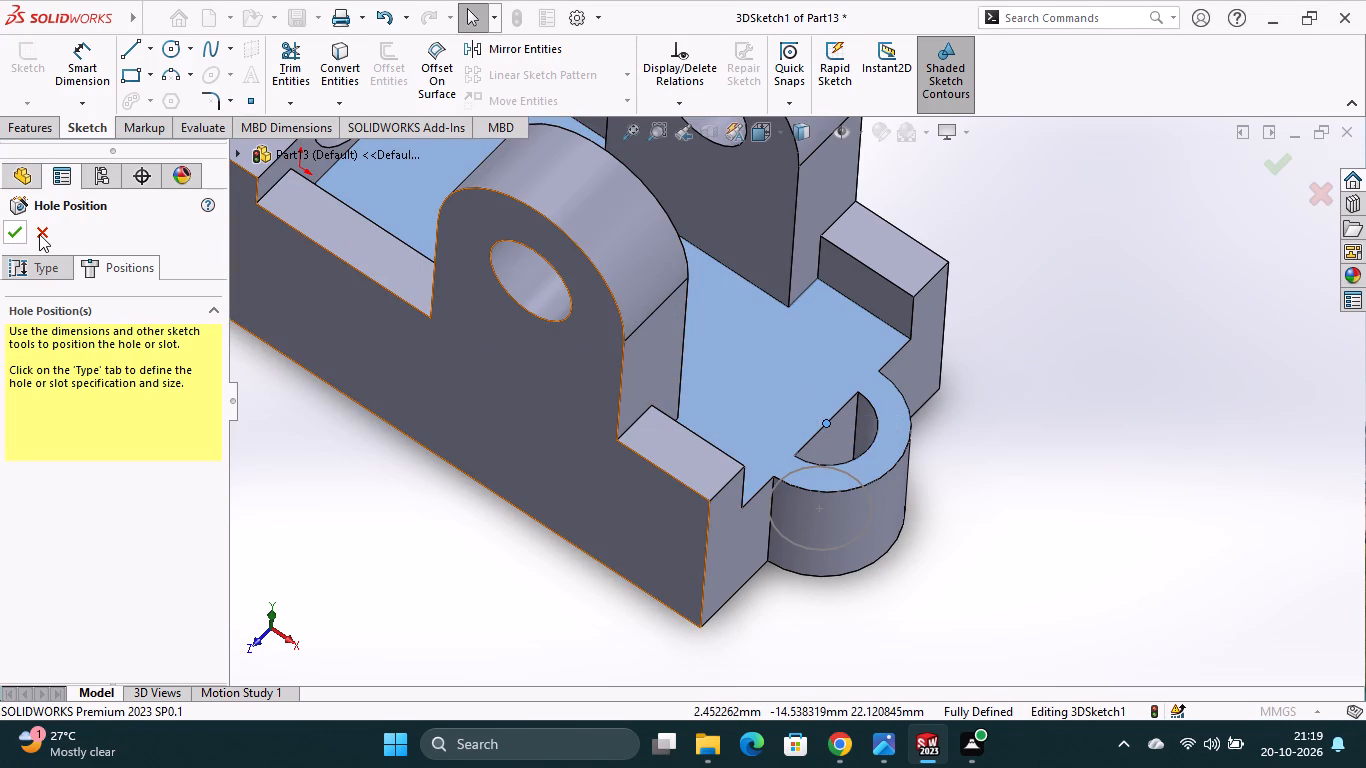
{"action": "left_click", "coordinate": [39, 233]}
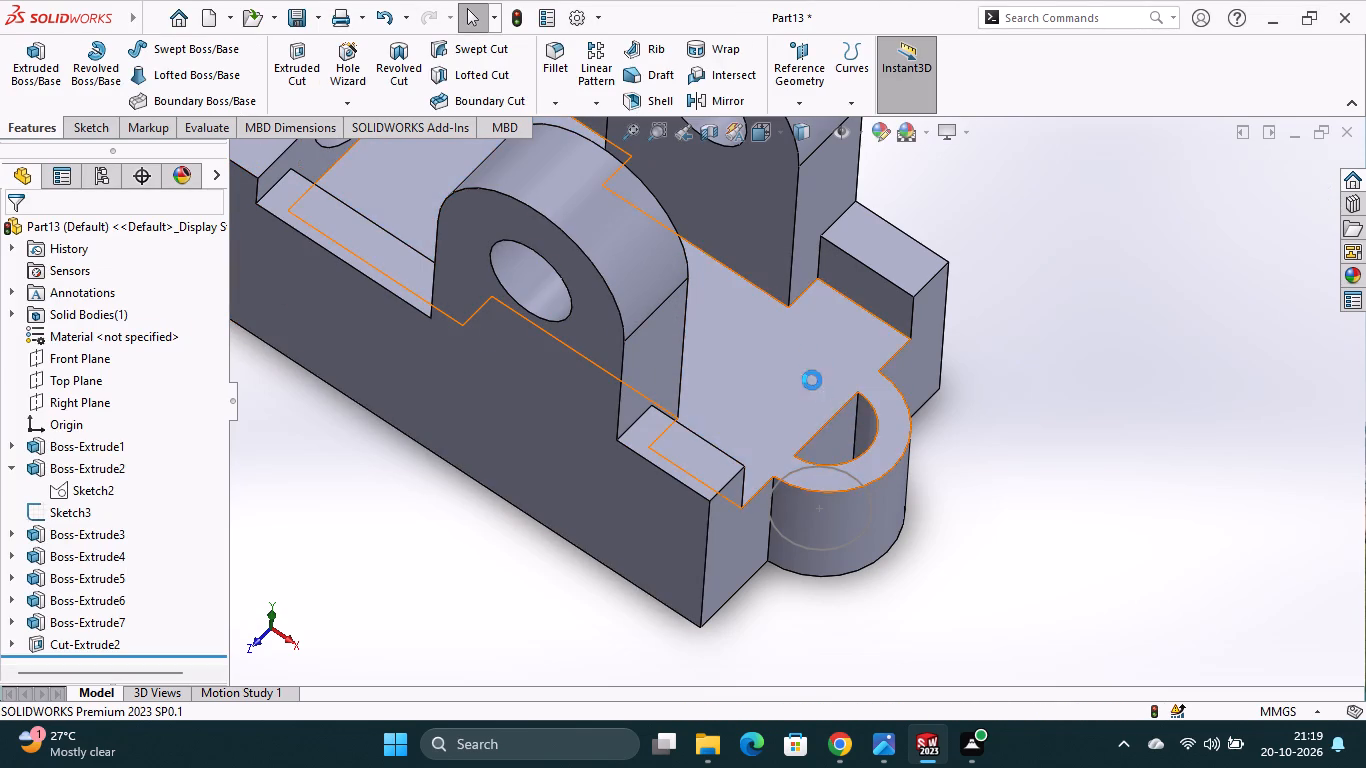
Sketch a circle of 11 mm radius on the block's floor face, centred on the end boss at X 140, Y 0.
{"action": "left_click", "coordinate": [815, 383]}
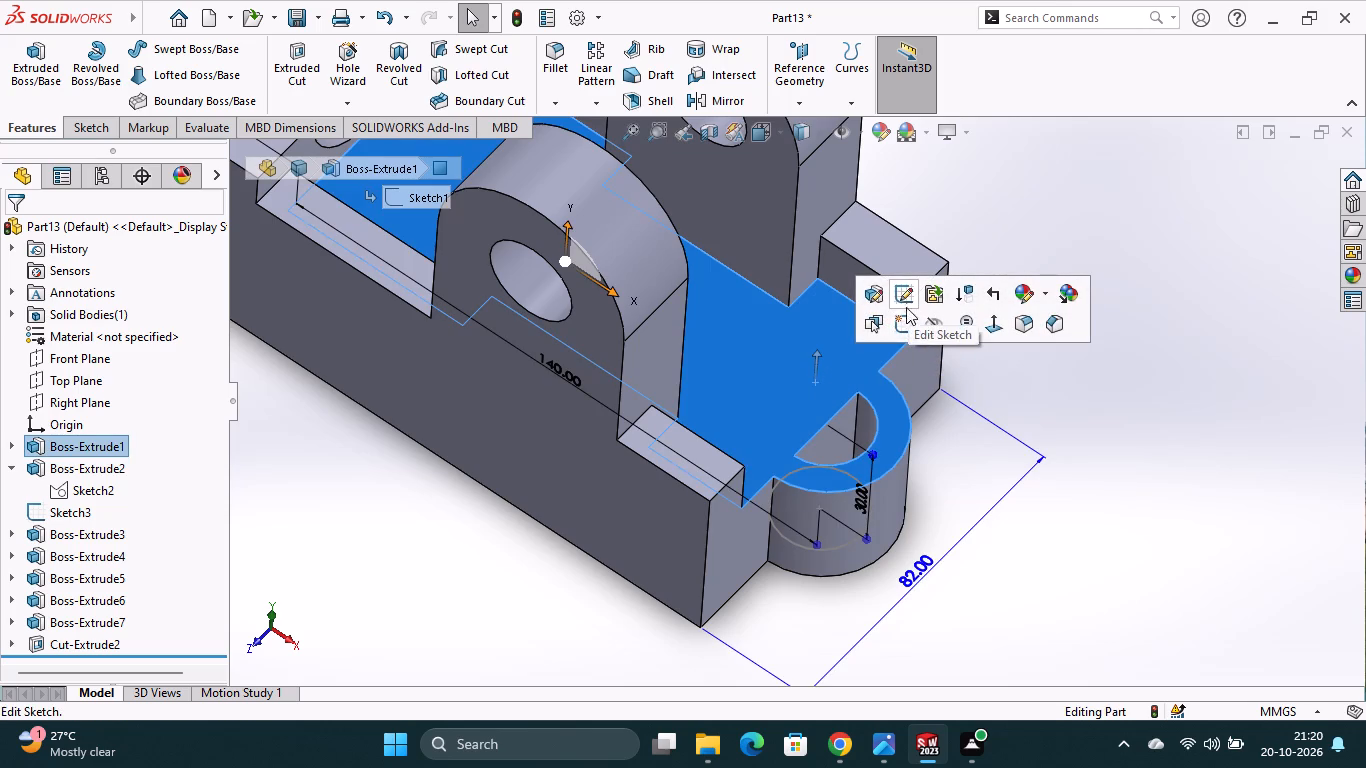
{"action": "left_click", "coordinate": [906, 321]}
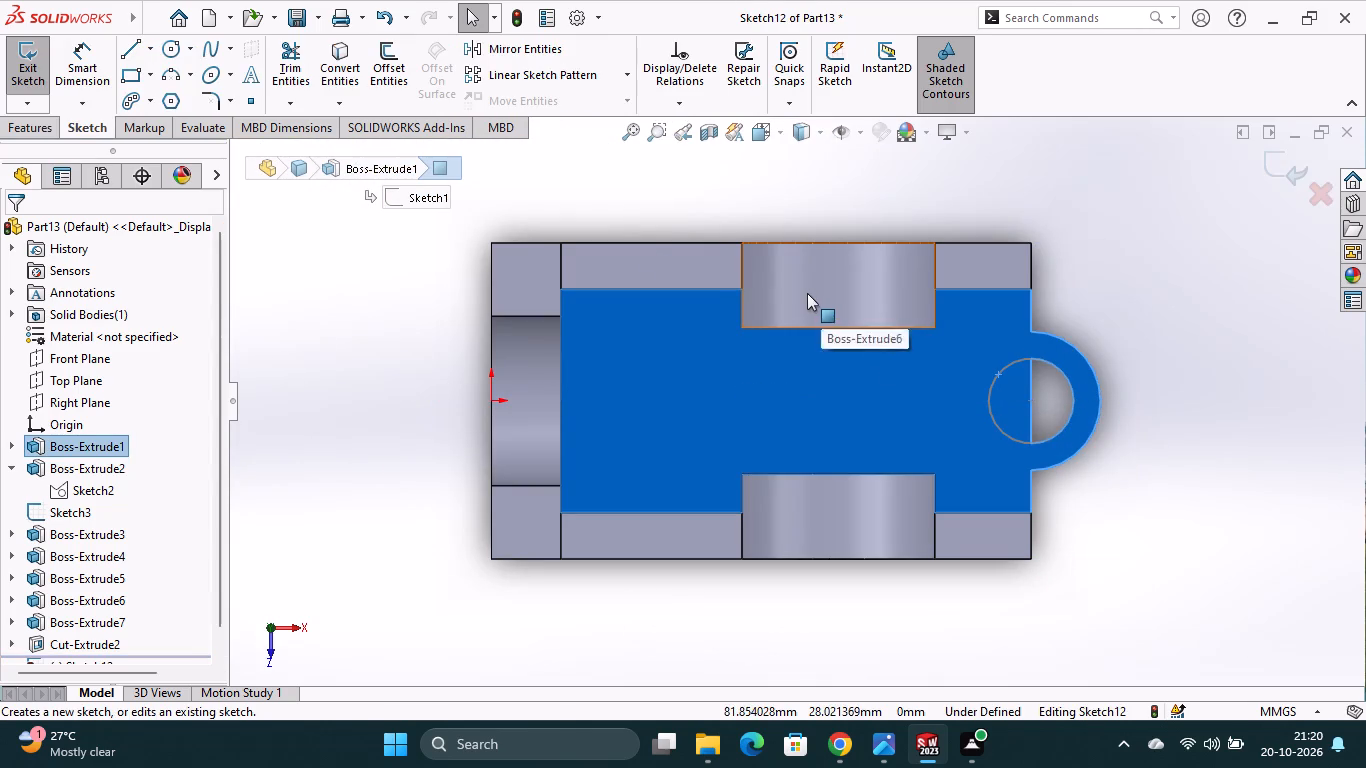
{"action": "left_click", "coordinate": [28, 132]}
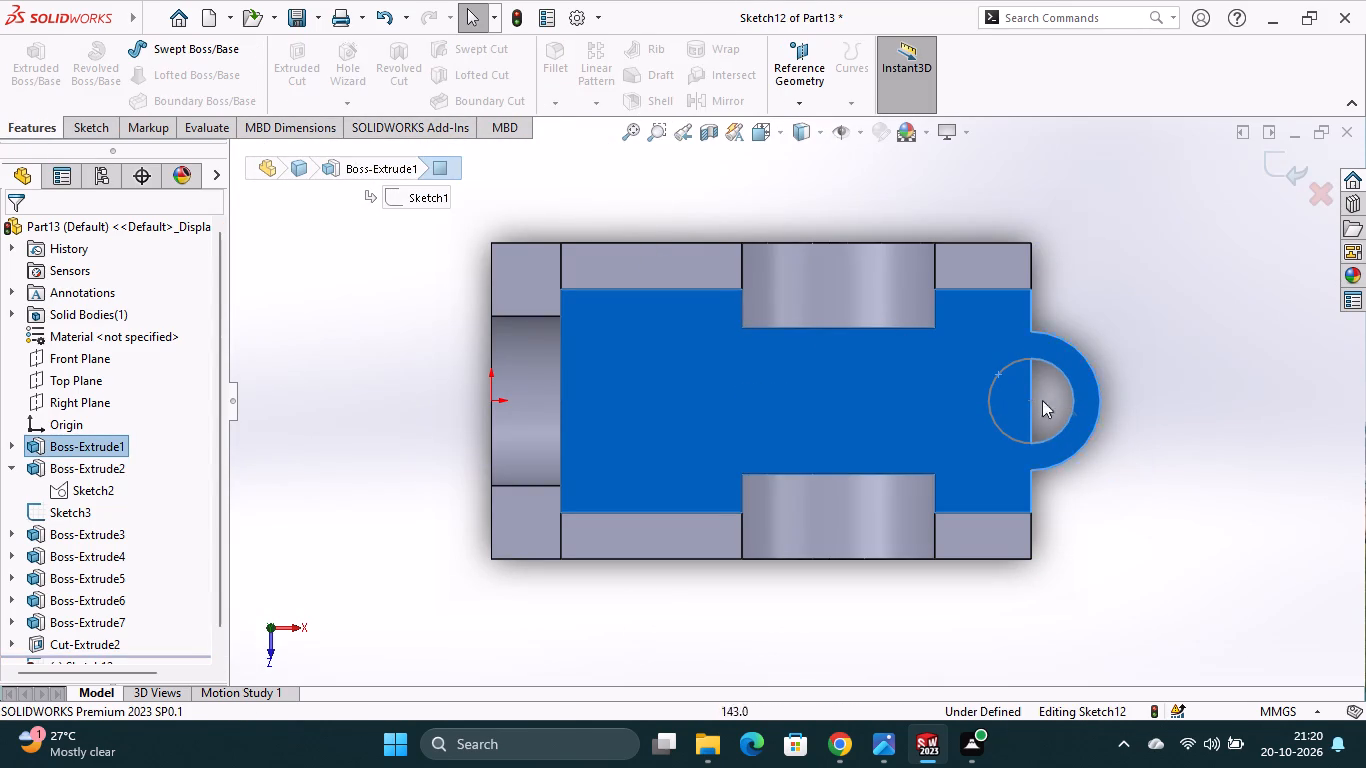
{"action": "scroll", "coordinate": [1148, 438], "scroll_direction": "down", "scroll_amount": 1}
{"action": "middle_click_drag", "start_coordinate": [1148, 438], "coordinate": [1114, 461]}
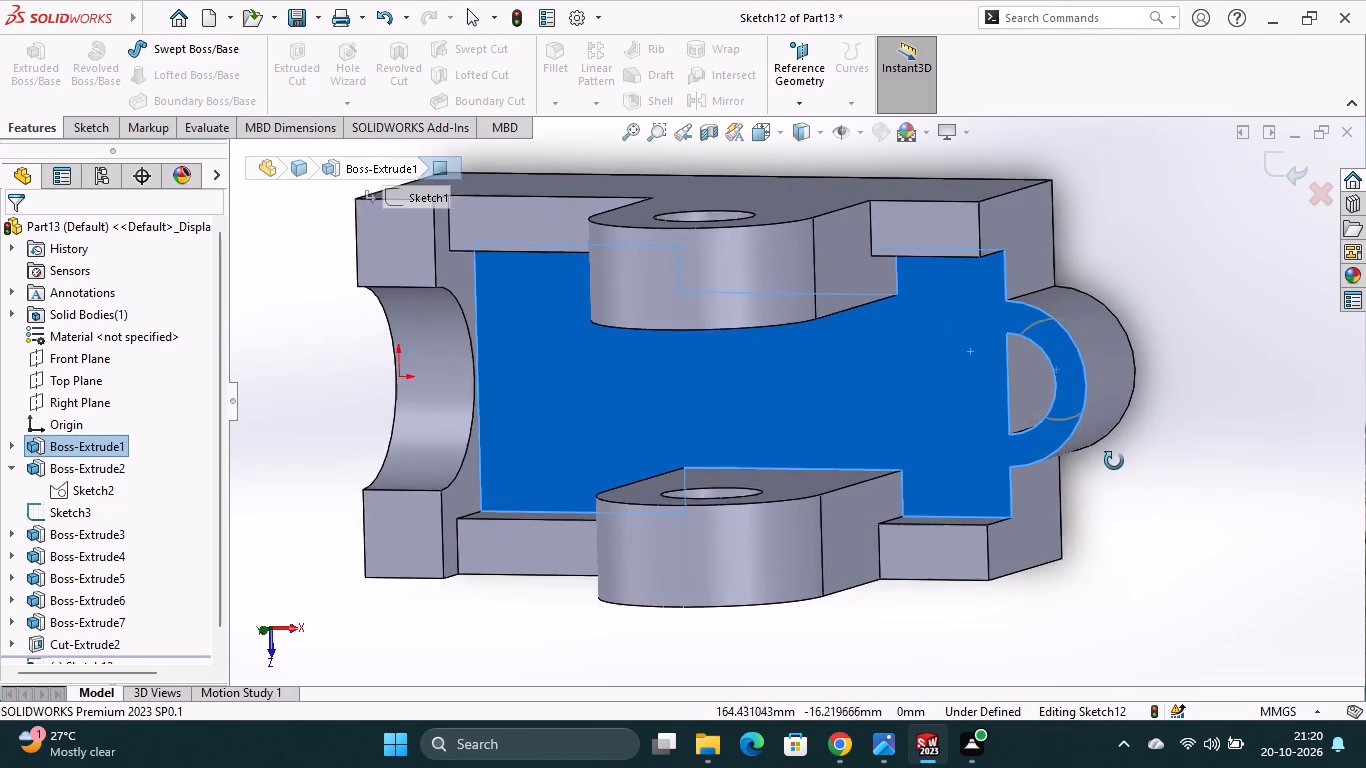
{"action": "middle_click_drag", "start_coordinate": [1114, 461], "coordinate": [1150, 424]}
{"action": "scroll", "coordinate": [1150, 424], "scroll_direction": "up", "scroll_amount": 1}
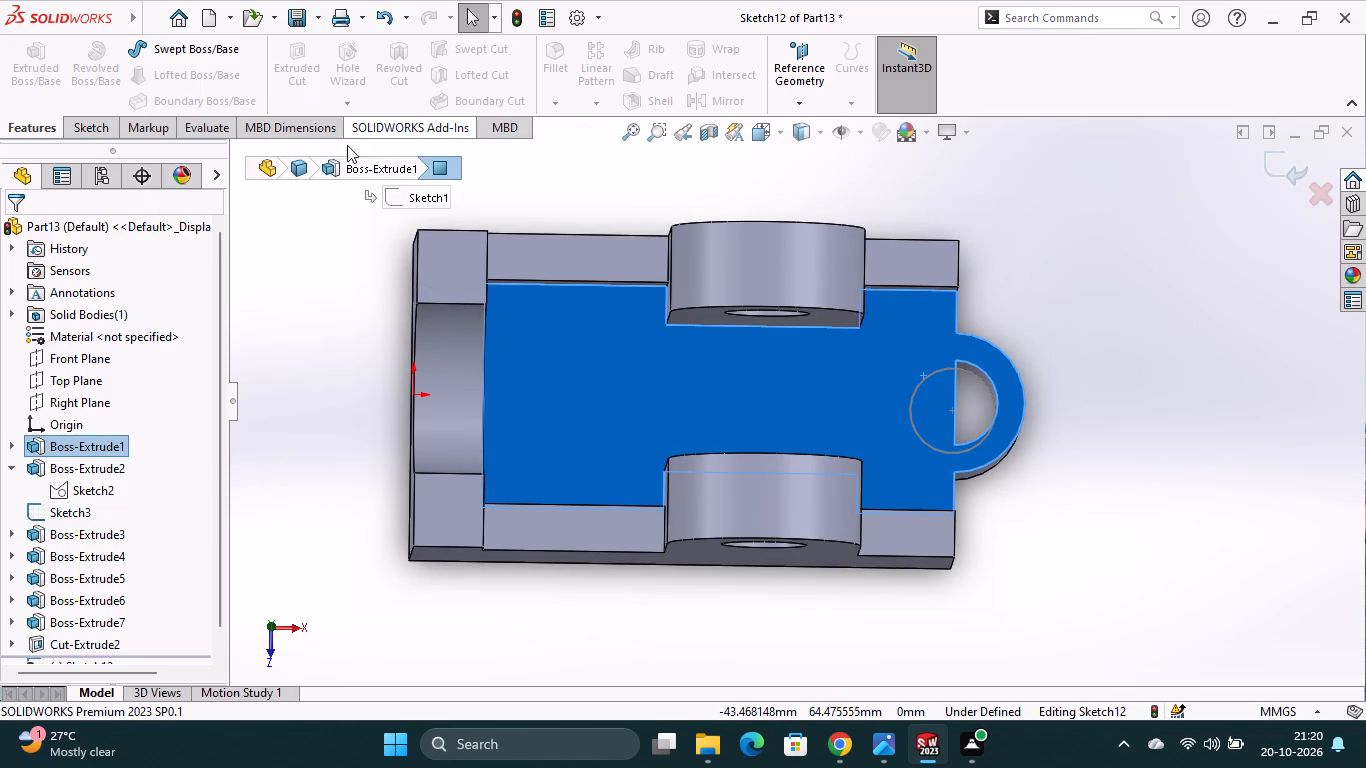
{"action": "left_click", "coordinate": [88, 122]}
{"action": "left_click", "coordinate": [170, 49]}
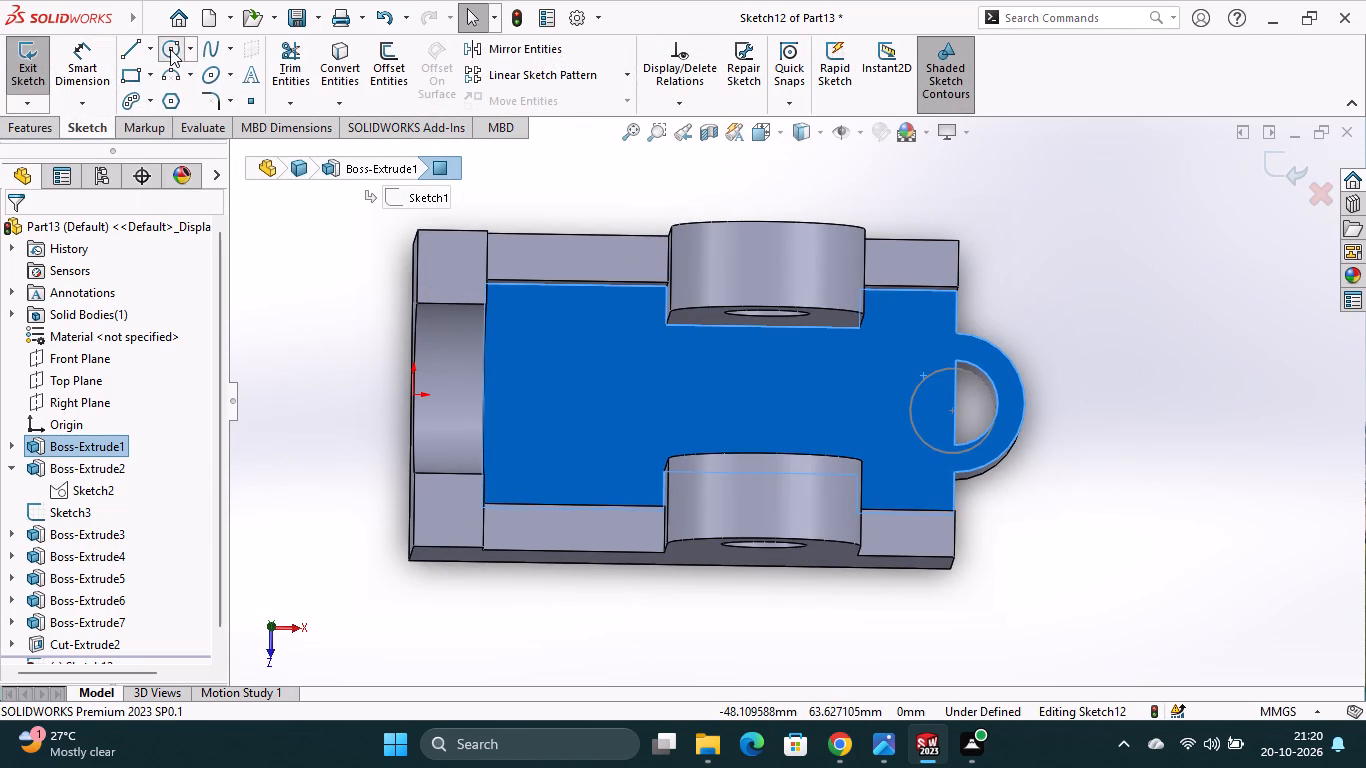
{"action": "middle_click_drag", "start_coordinate": [1070, 413], "coordinate": [1071, 418]}
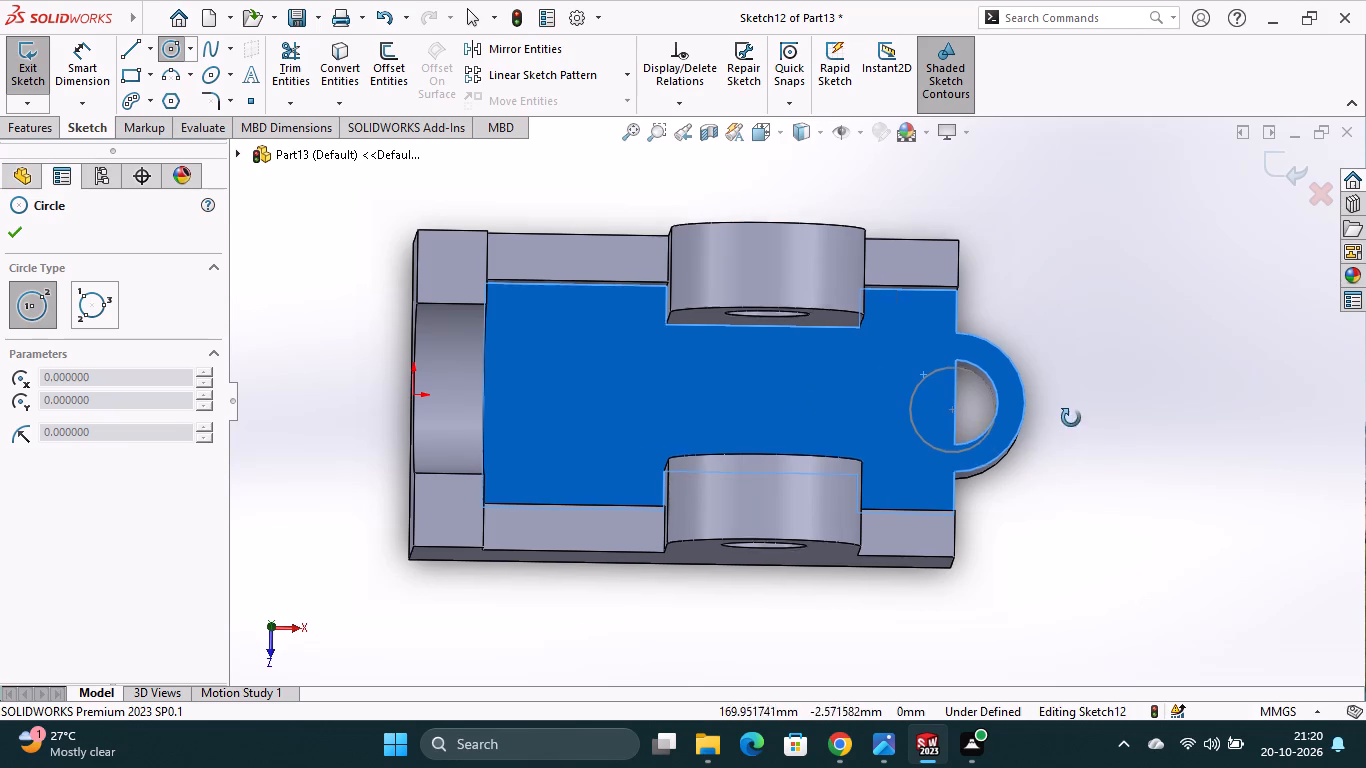
{"action": "middle_click_drag", "start_coordinate": [1071, 418], "coordinate": [1069, 437]}
{"action": "left_click", "coordinate": [779, 139]}
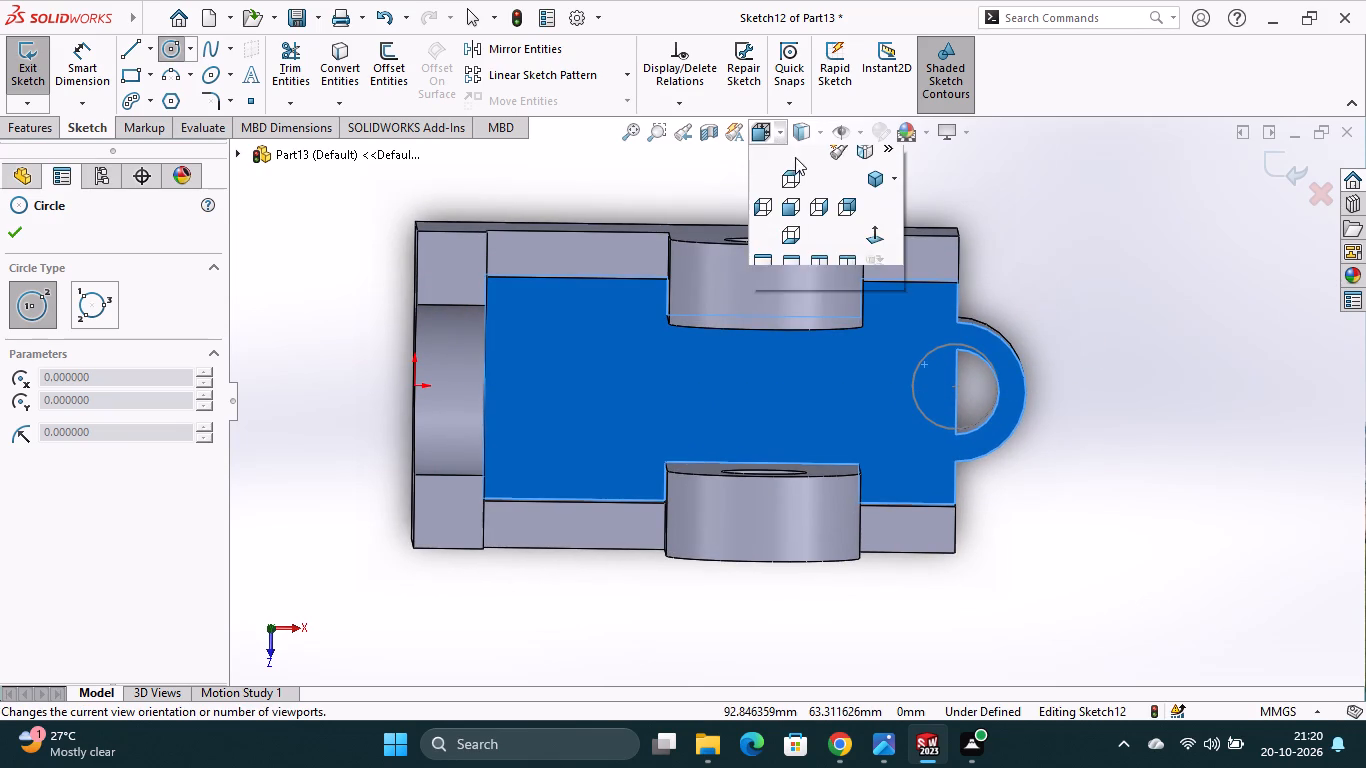
{"action": "left_click", "coordinate": [791, 193]}
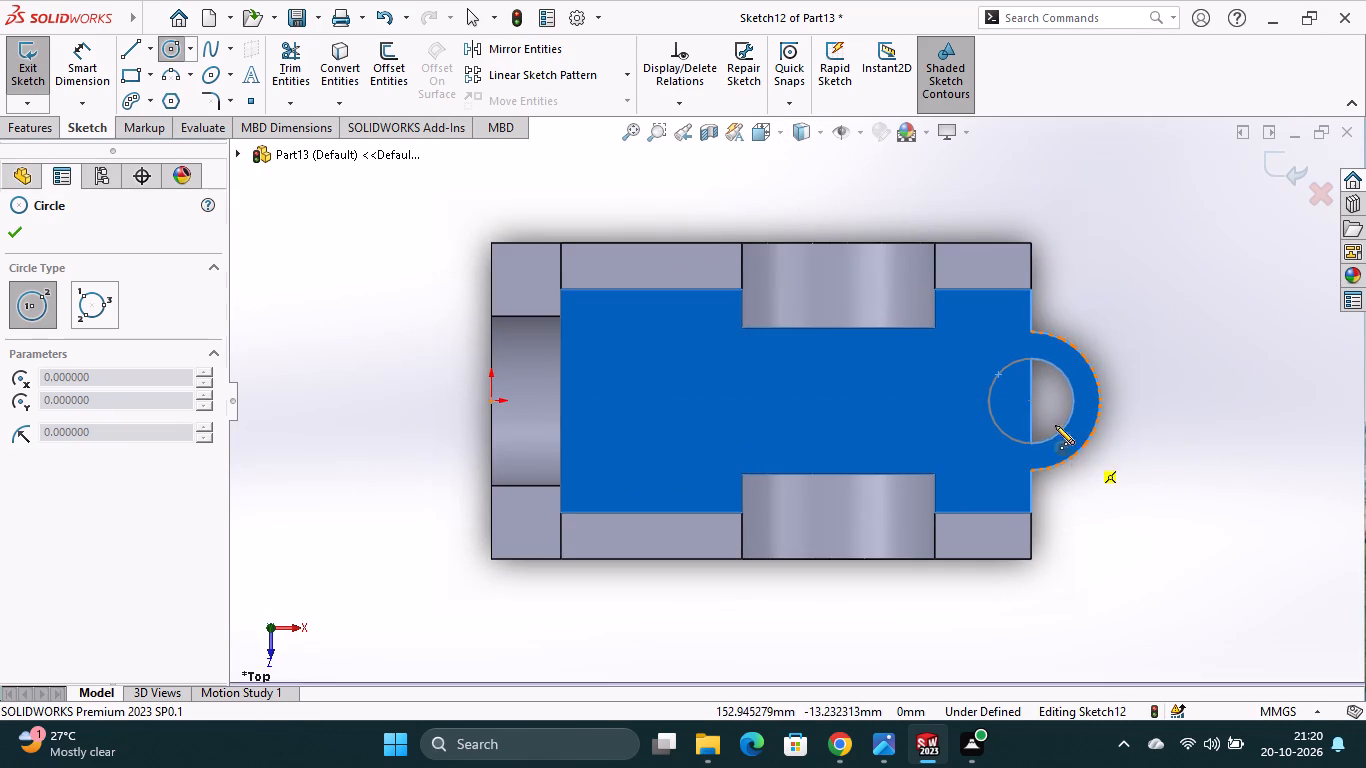
{"action": "left_click", "coordinate": [1031, 403]}
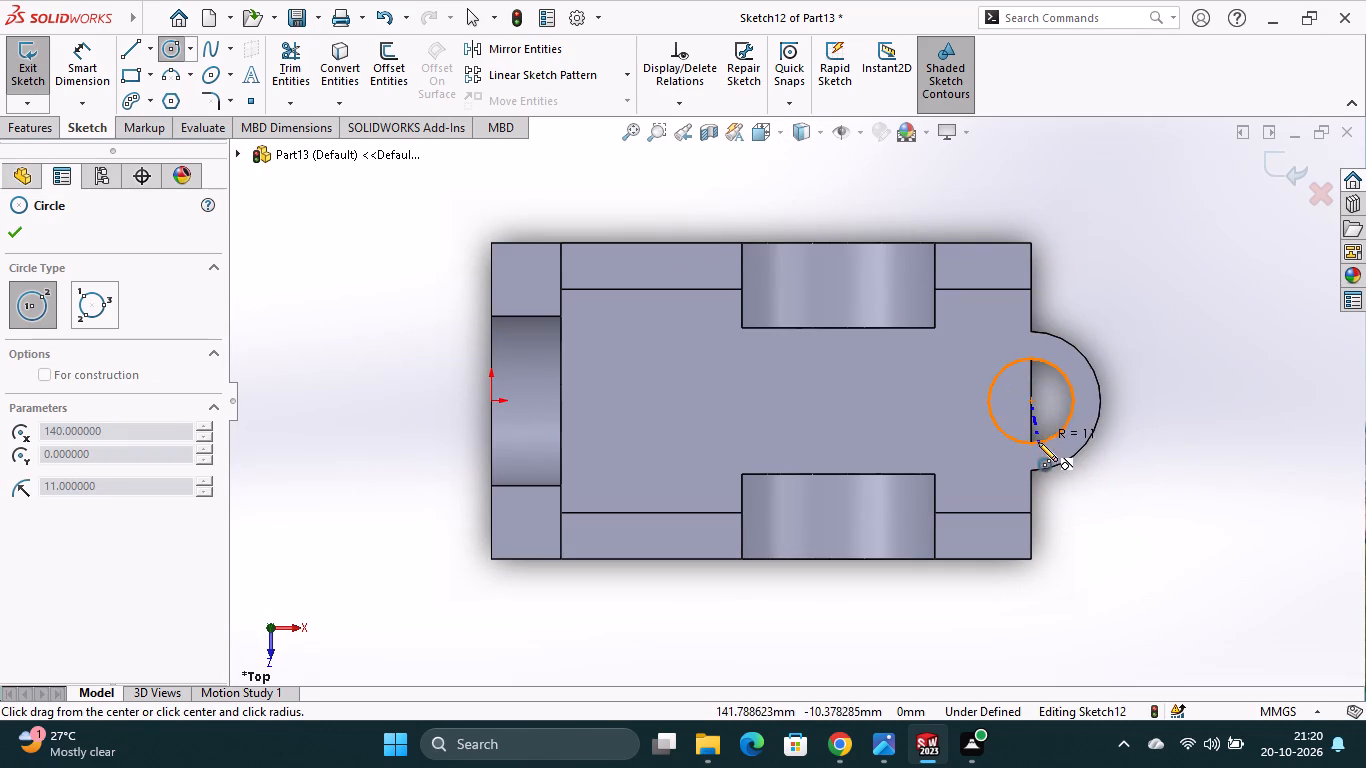
{"action": "left_click", "coordinate": [1039, 445]}
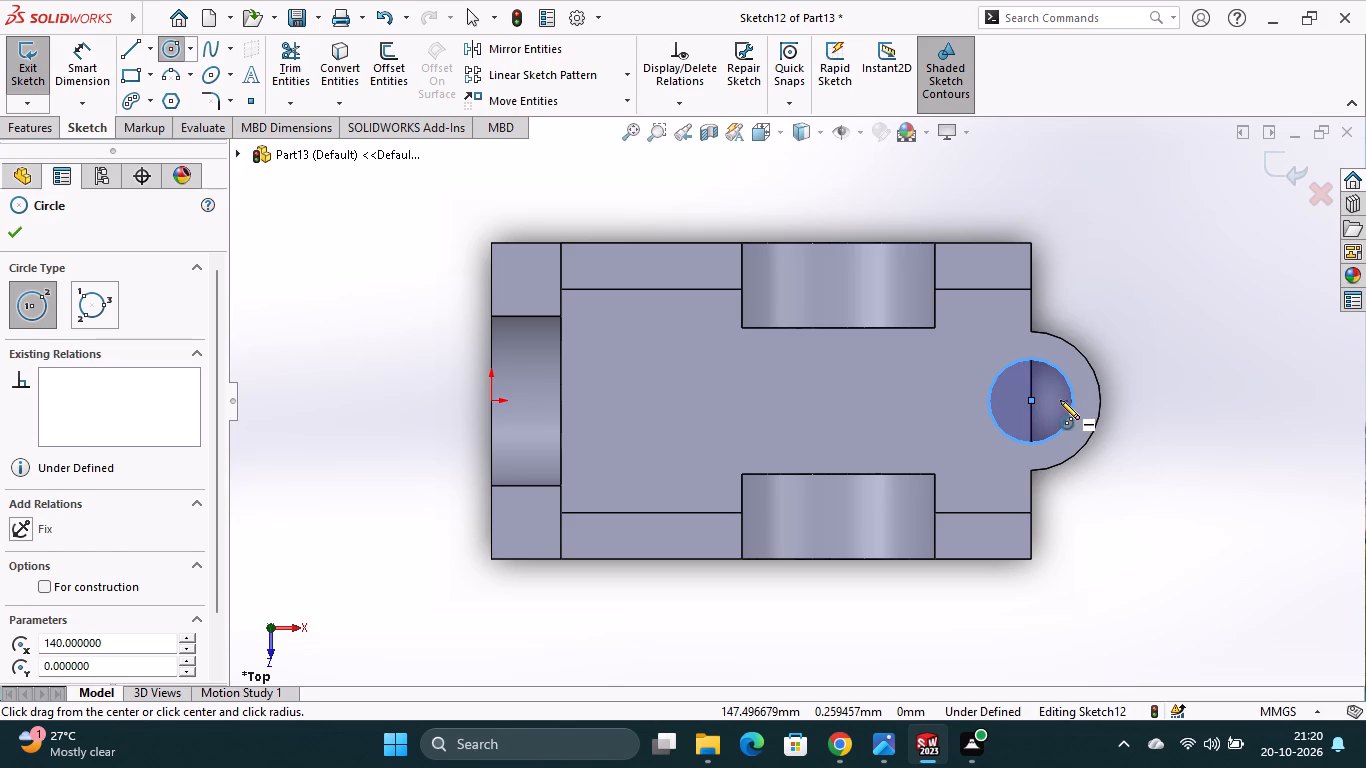
{"action": "key", "text": "Escape"}
{"action": "middle_click", "coordinate": [1153, 406]}
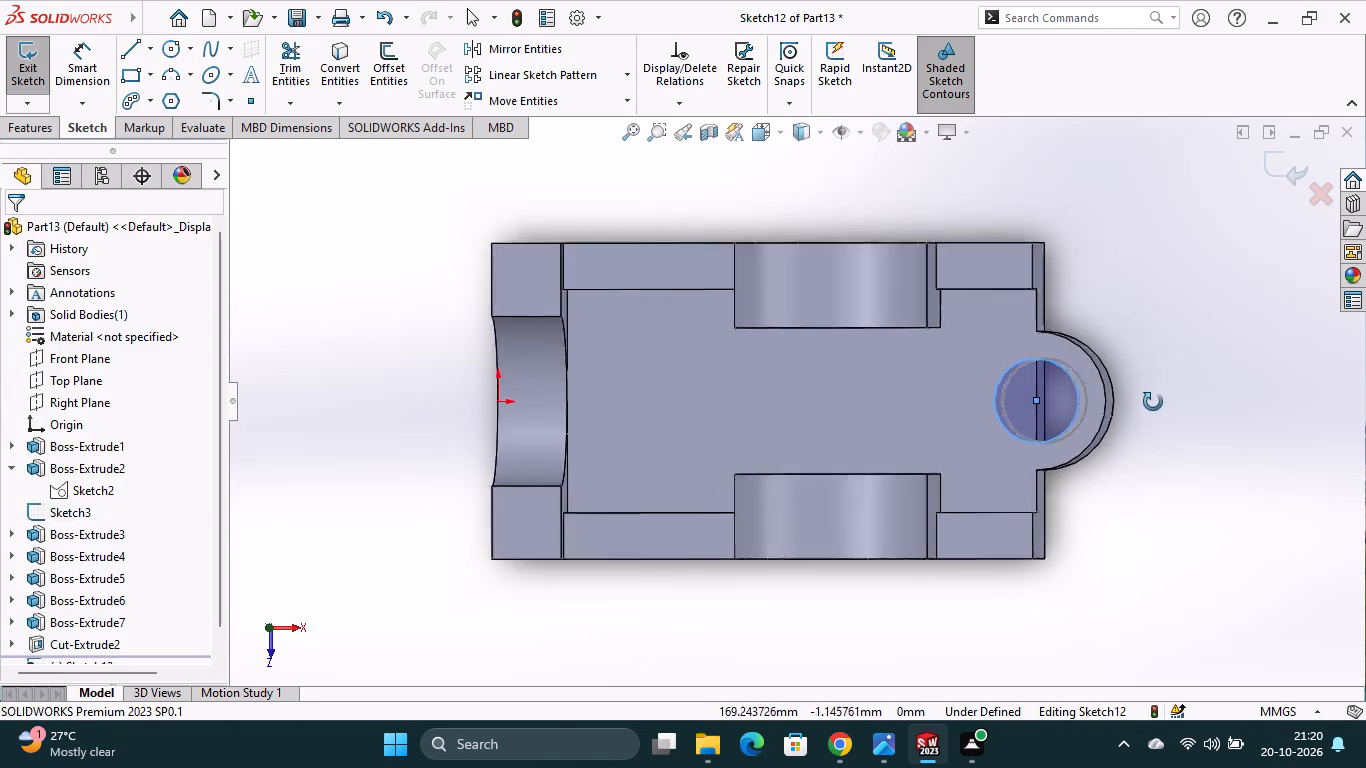
{"action": "left_click", "coordinate": [782, 143]}
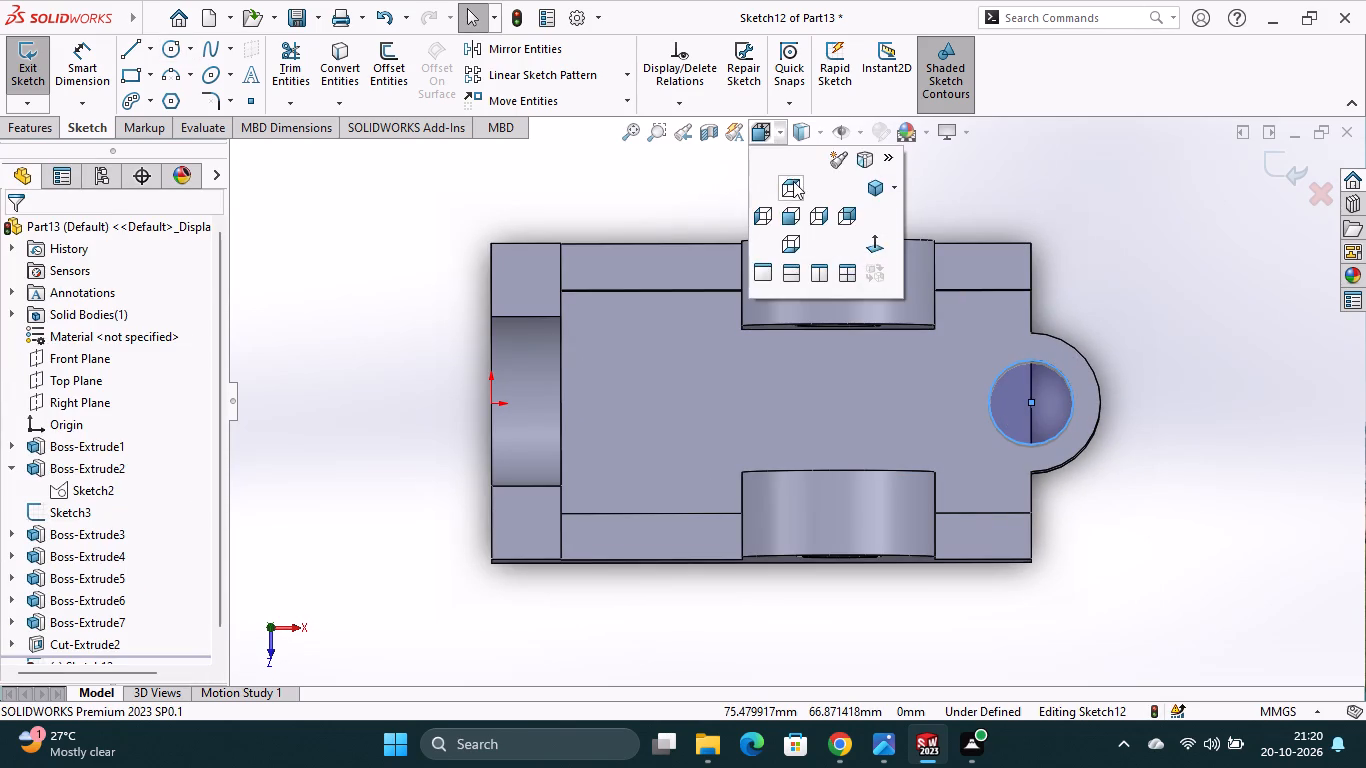
{"action": "left_click", "coordinate": [795, 184]}
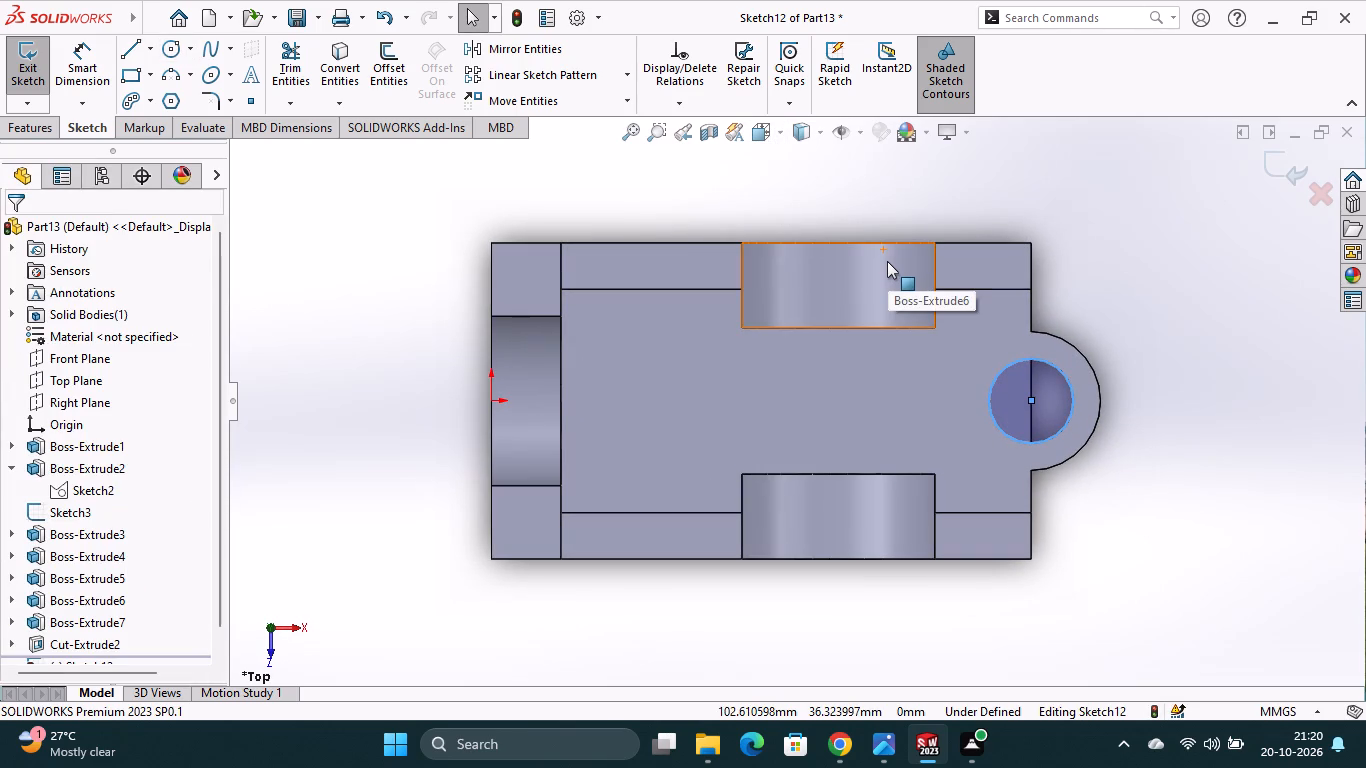
Cut-extrude the 11 mm radius circle at the end boss to a blind depth of 28 mm.
{"action": "left_click", "coordinate": [43, 122]}
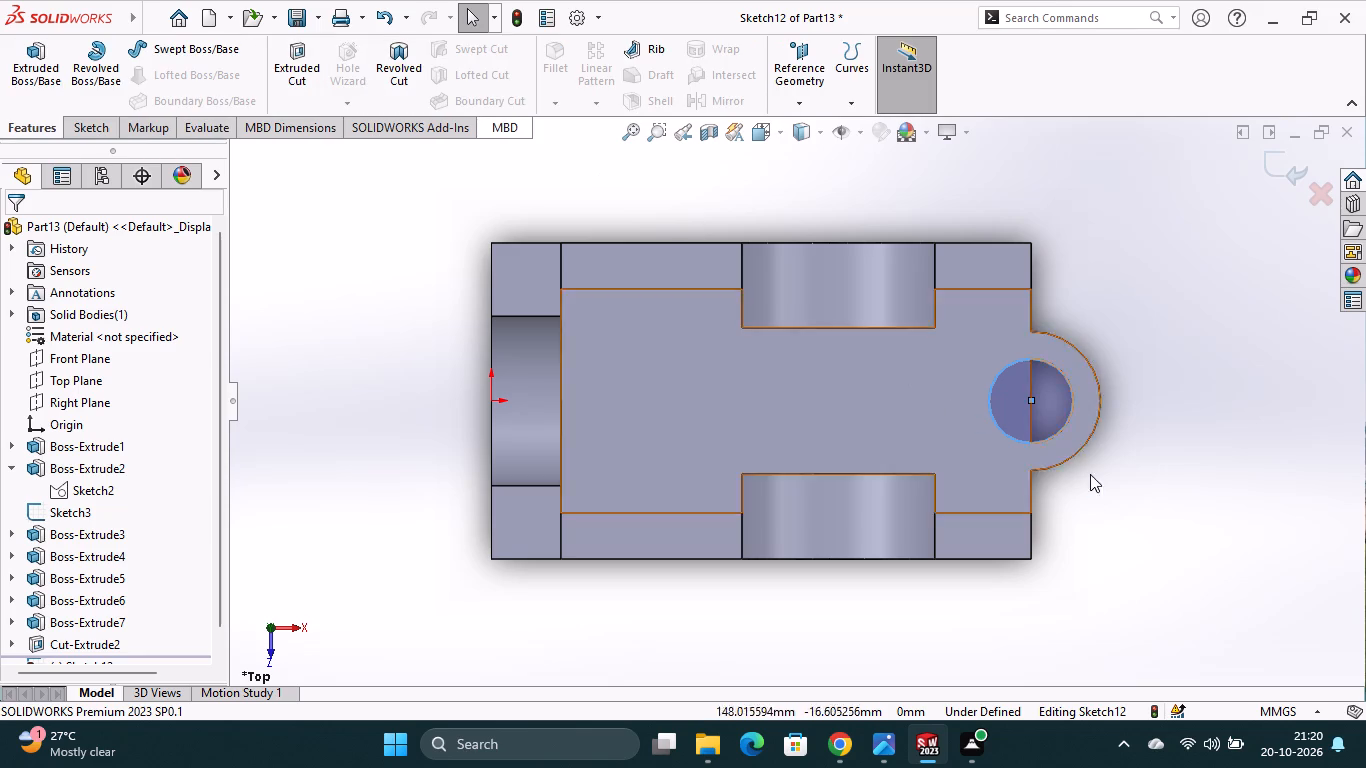
{"action": "middle_click_drag", "start_coordinate": [1123, 483], "coordinate": [1120, 462]}
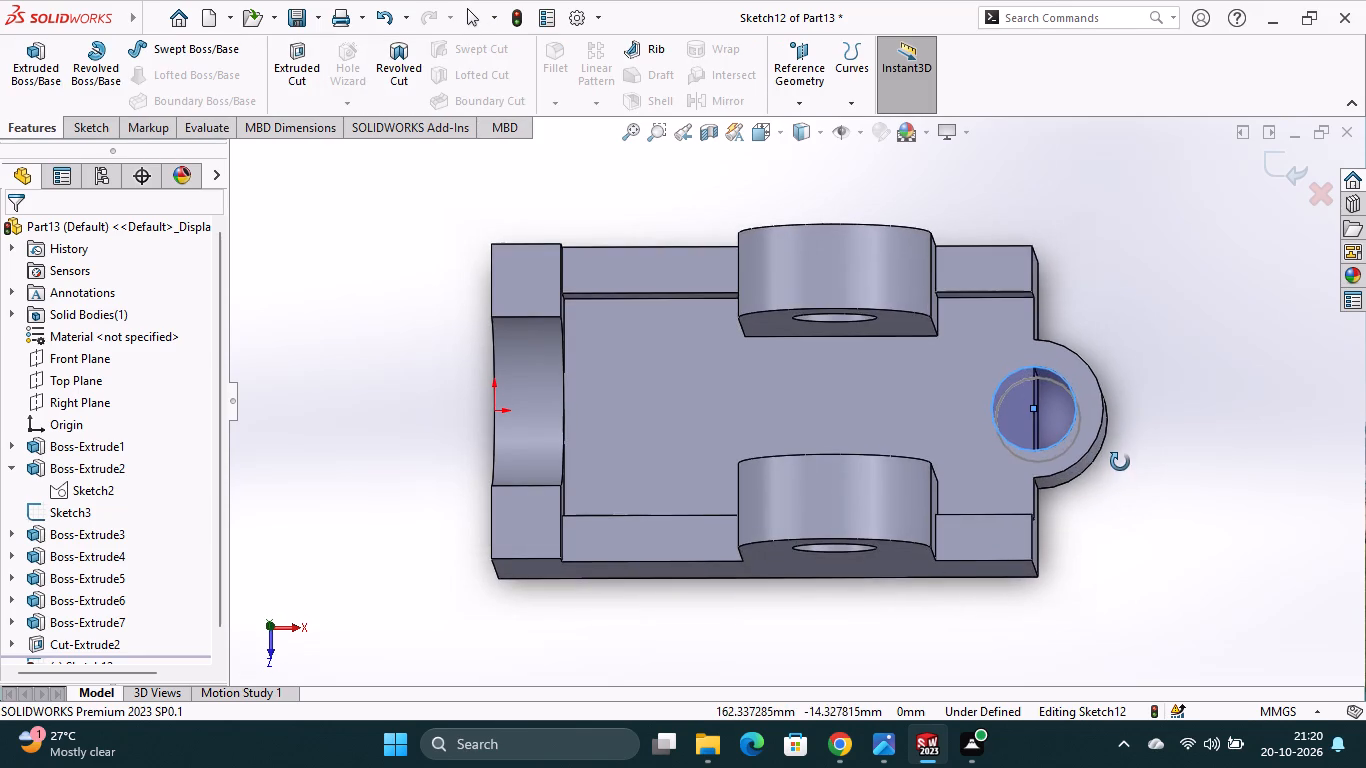
{"action": "middle_click_drag", "start_coordinate": [1120, 462], "coordinate": [1104, 388]}
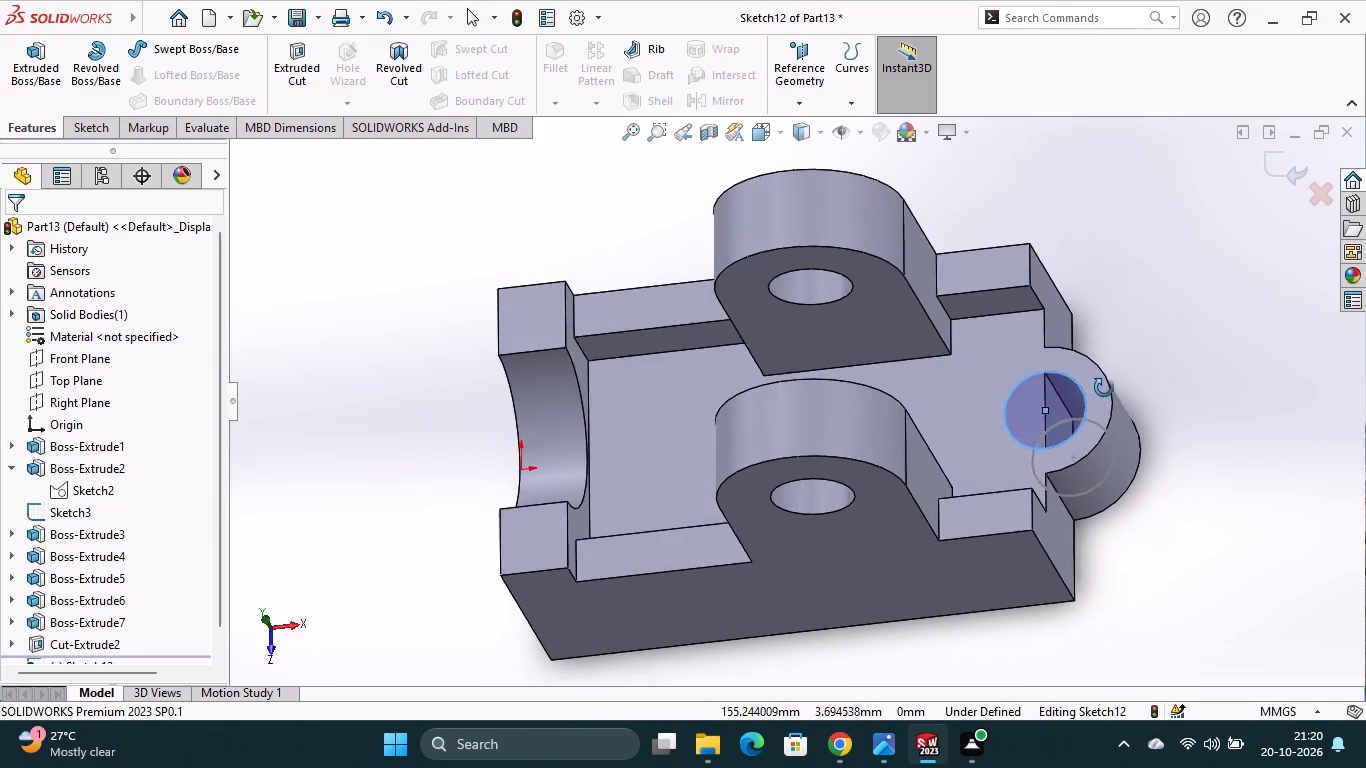
{"action": "middle_click_drag", "start_coordinate": [1104, 388], "coordinate": [1104, 387]}
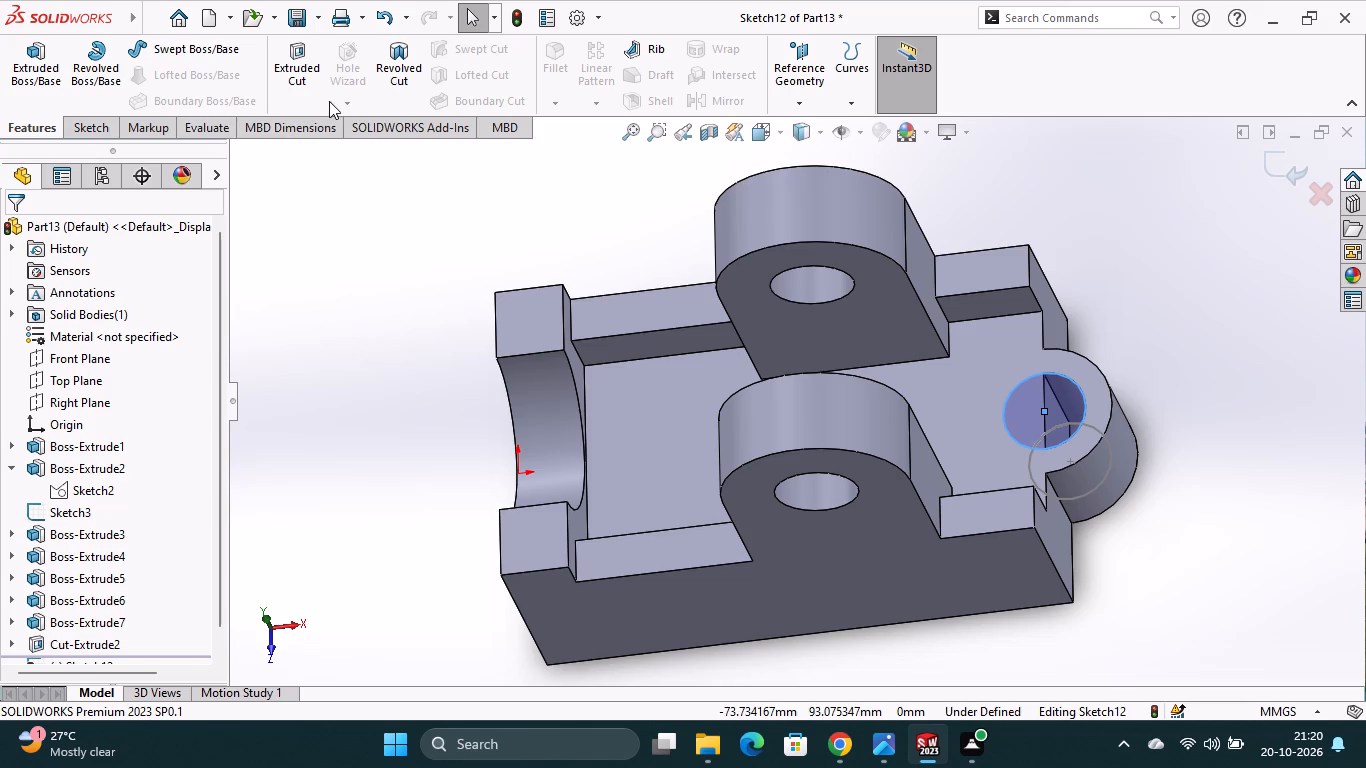
{"action": "left_click", "coordinate": [311, 94]}
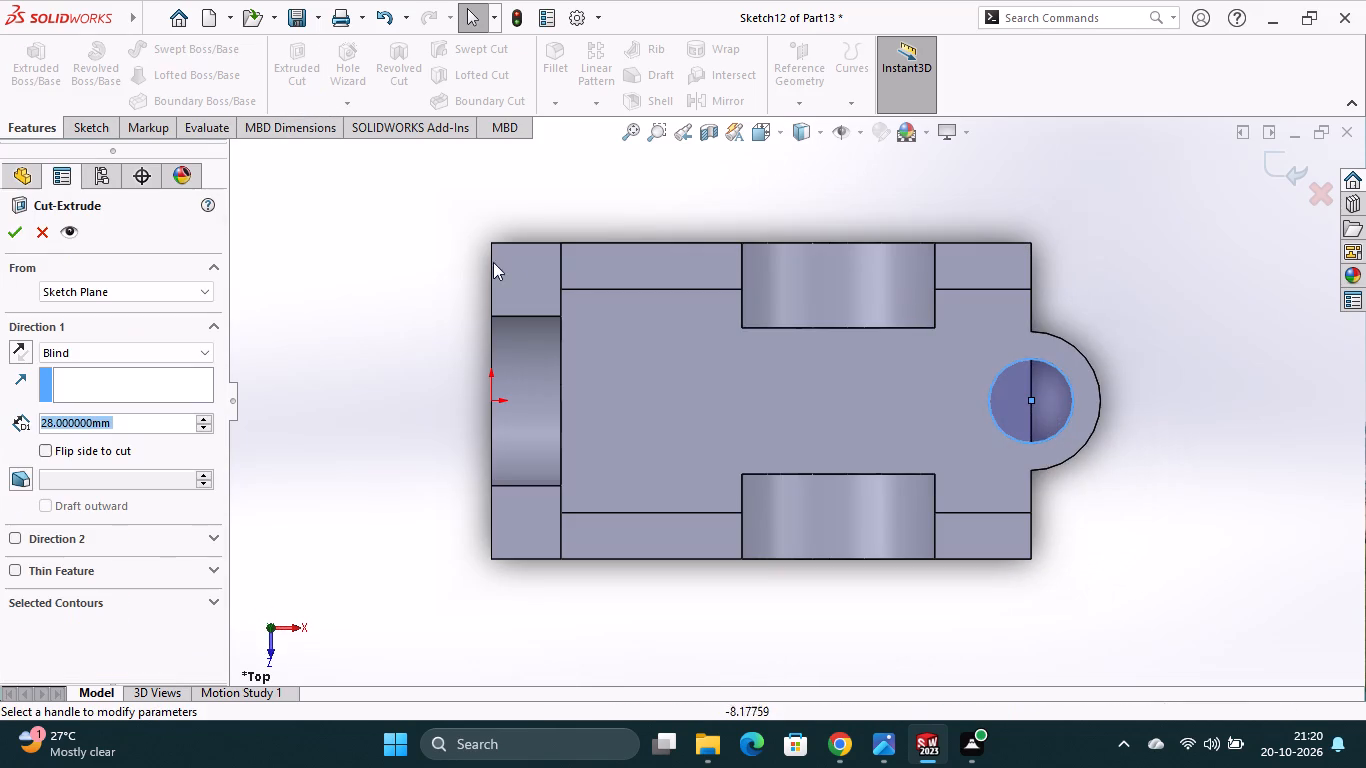
{"action": "left_click", "coordinate": [23, 235]}
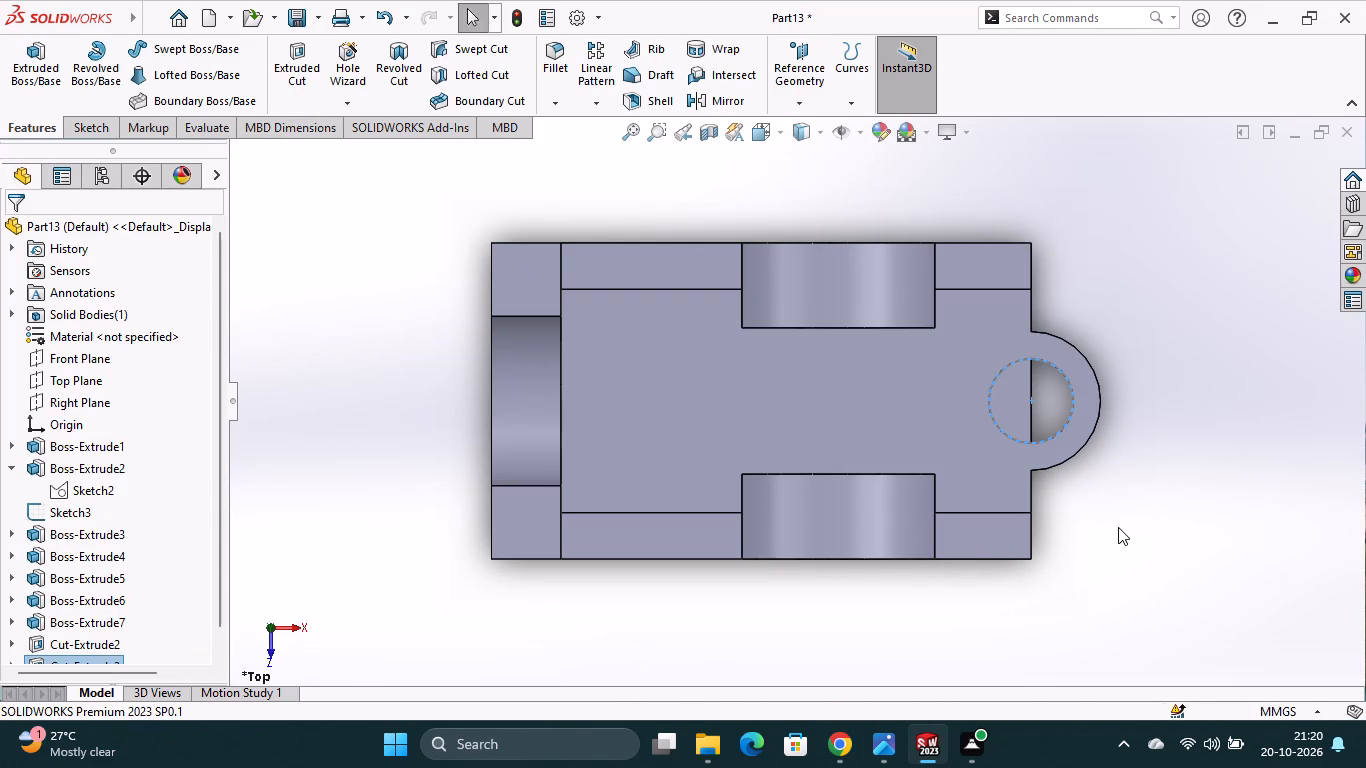
Edit the end boss hole's cut feature and set its blind depth to 30 mm.
{"action": "middle_click_drag", "start_coordinate": [1118, 527], "coordinate": [1119, 506]}
{"action": "scroll", "coordinate": [154, 513], "scroll_direction": "down", "scroll_amount": 5}
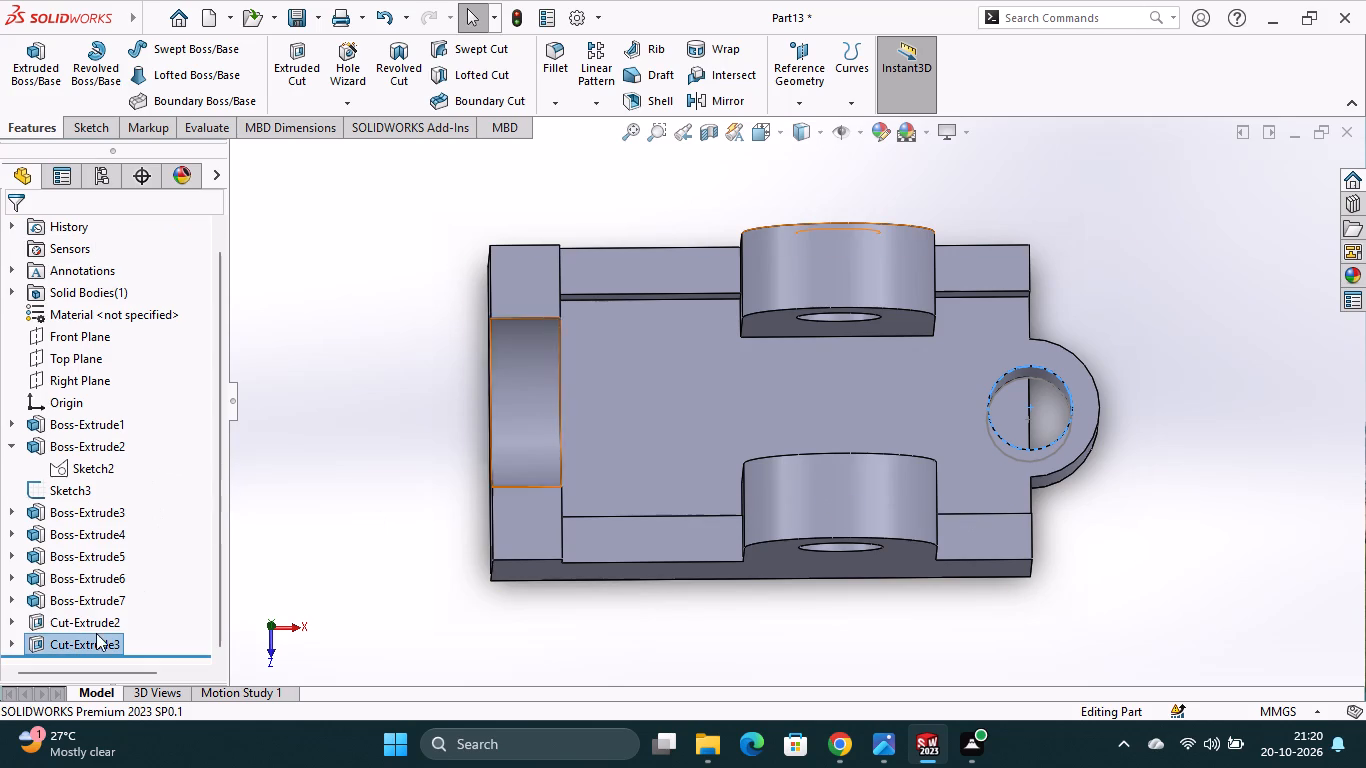
{"action": "right_click", "coordinate": [91, 642]}
{"action": "left_click", "coordinate": [122, 289]}
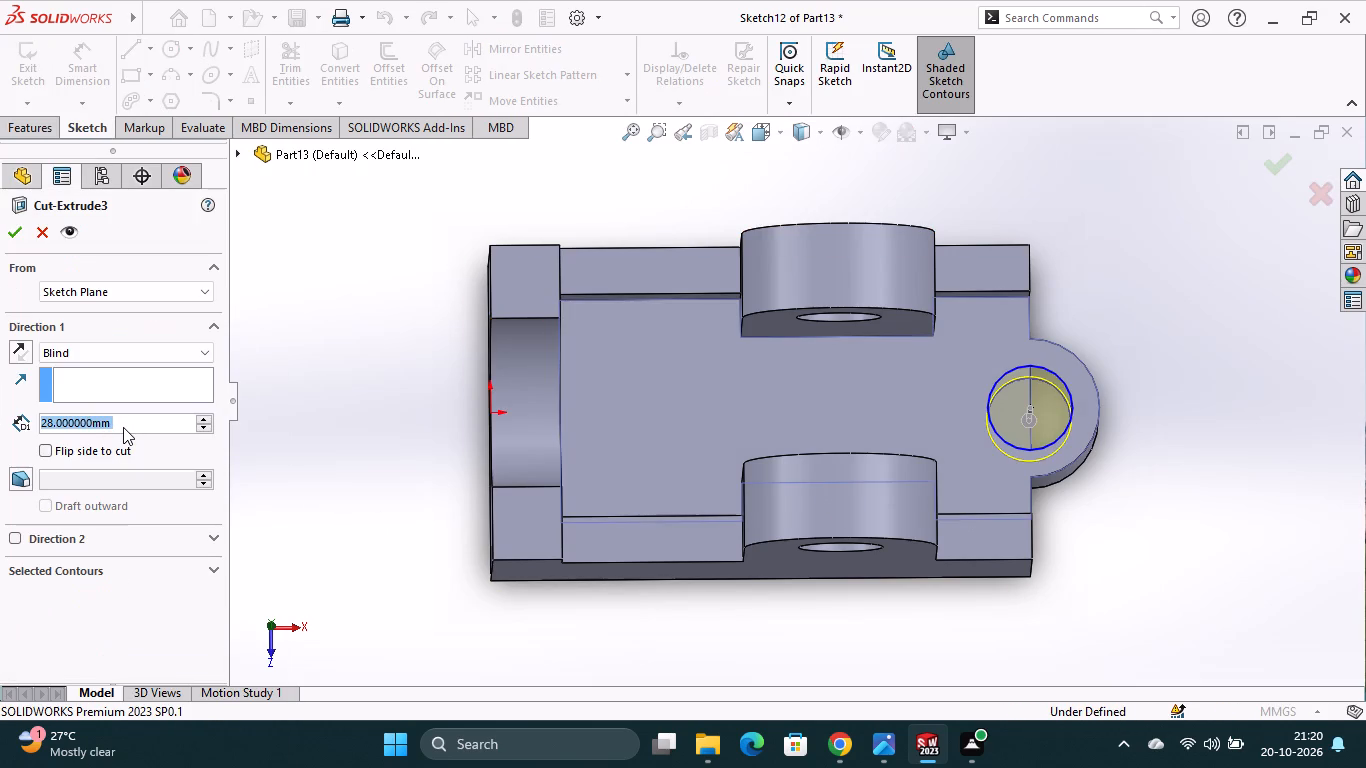
{"action": "key", "text": "3"}
{"action": "key", "text": "0"}
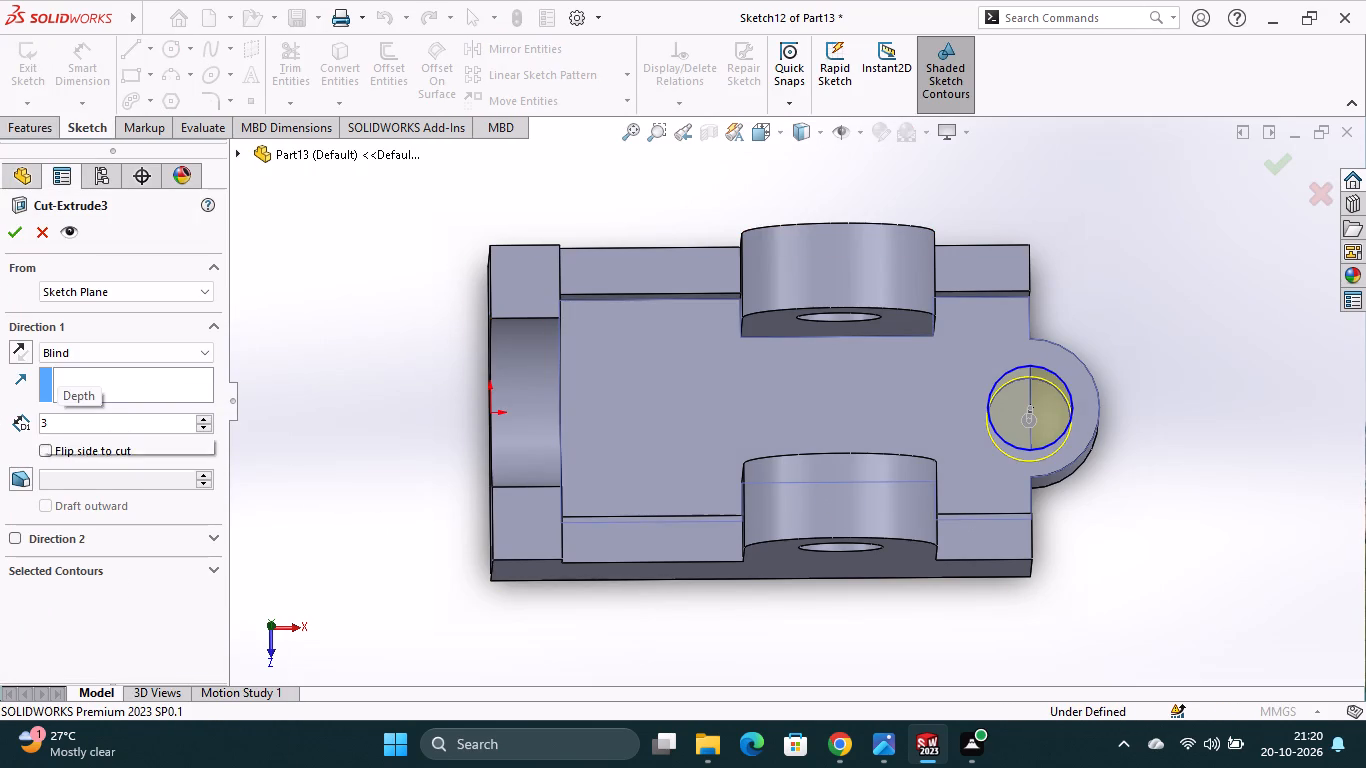
{"action": "key", "text": "Return"}
{"action": "left_click", "coordinate": [18, 232]}
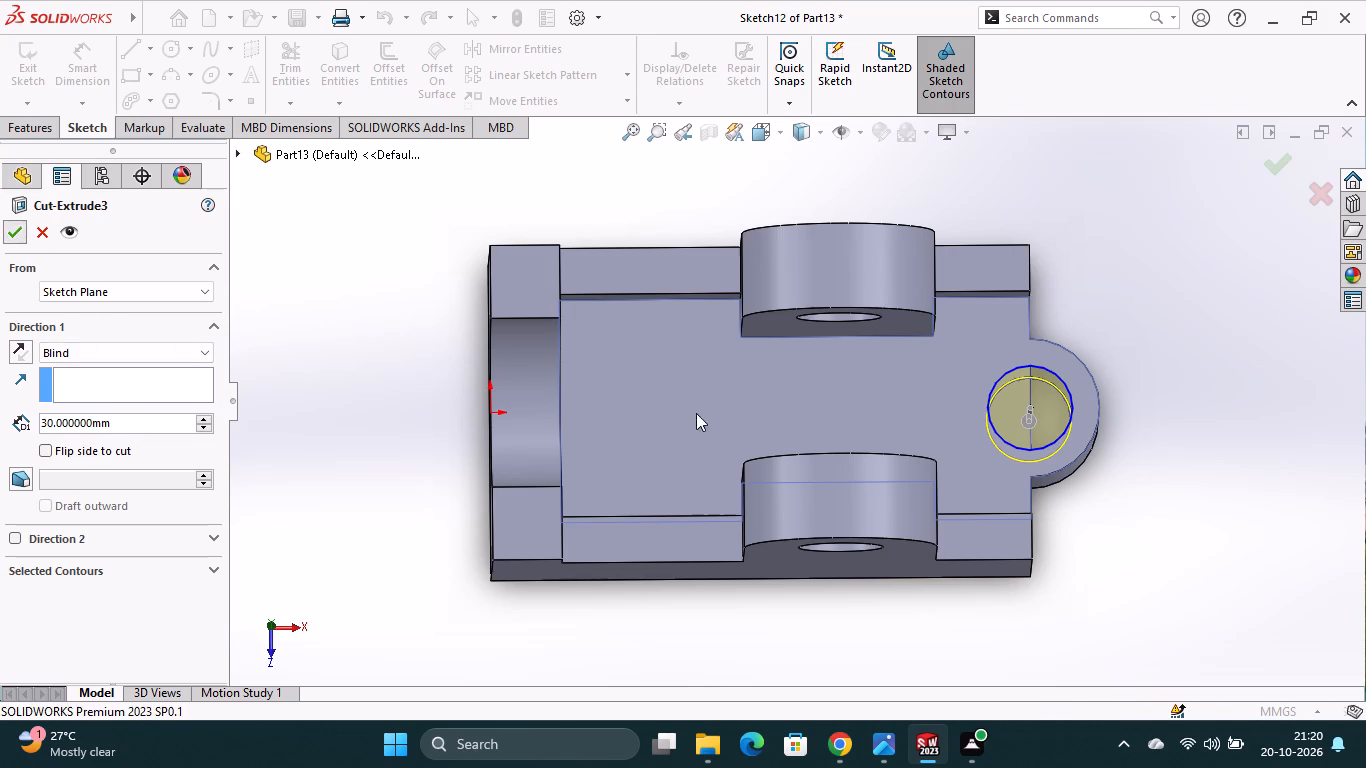
{"action": "middle_click_drag", "start_coordinate": [1117, 528], "coordinate": [1115, 379]}
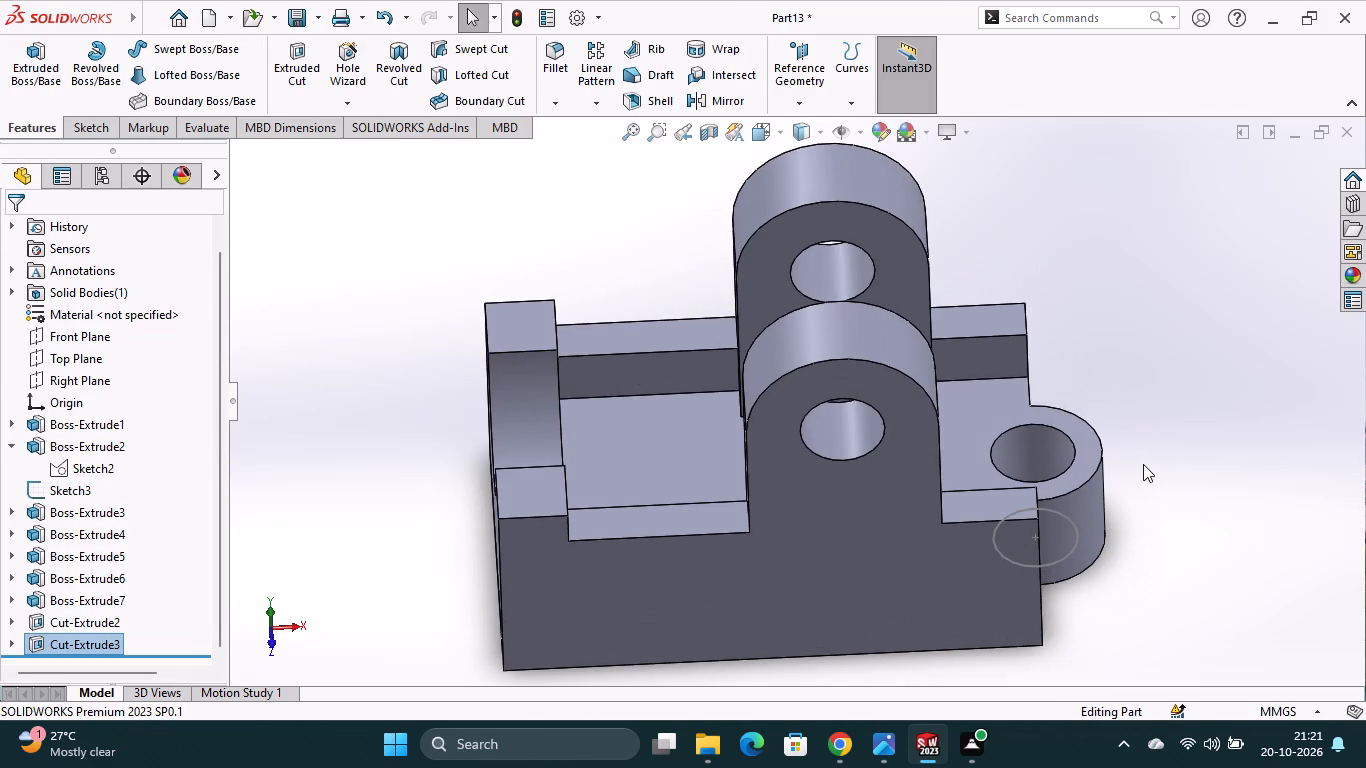
{"action": "key", "text": "Escape"}
Sketch a circle about 38 mm in diameter on the outer end face, centred on the half-round recess at height 54.
{"action": "scroll", "coordinate": [1116, 480], "scroll_direction": "up", "scroll_amount": 2}
{"action": "middle_click_drag", "start_coordinate": [1075, 504], "coordinate": [1044, 441]}
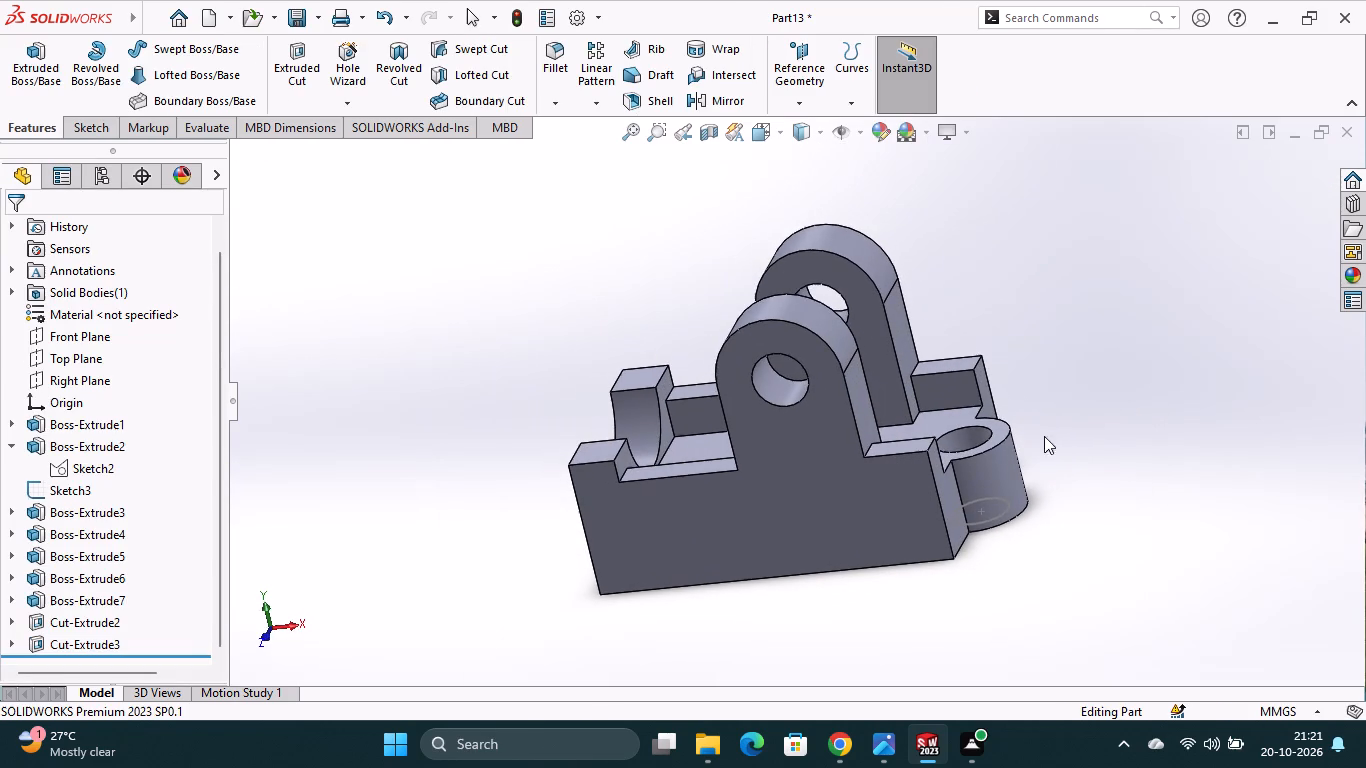
{"action": "left_click", "coordinate": [1064, 444]}
{"action": "middle_click_drag", "start_coordinate": [1068, 459], "coordinate": [1095, 454]}
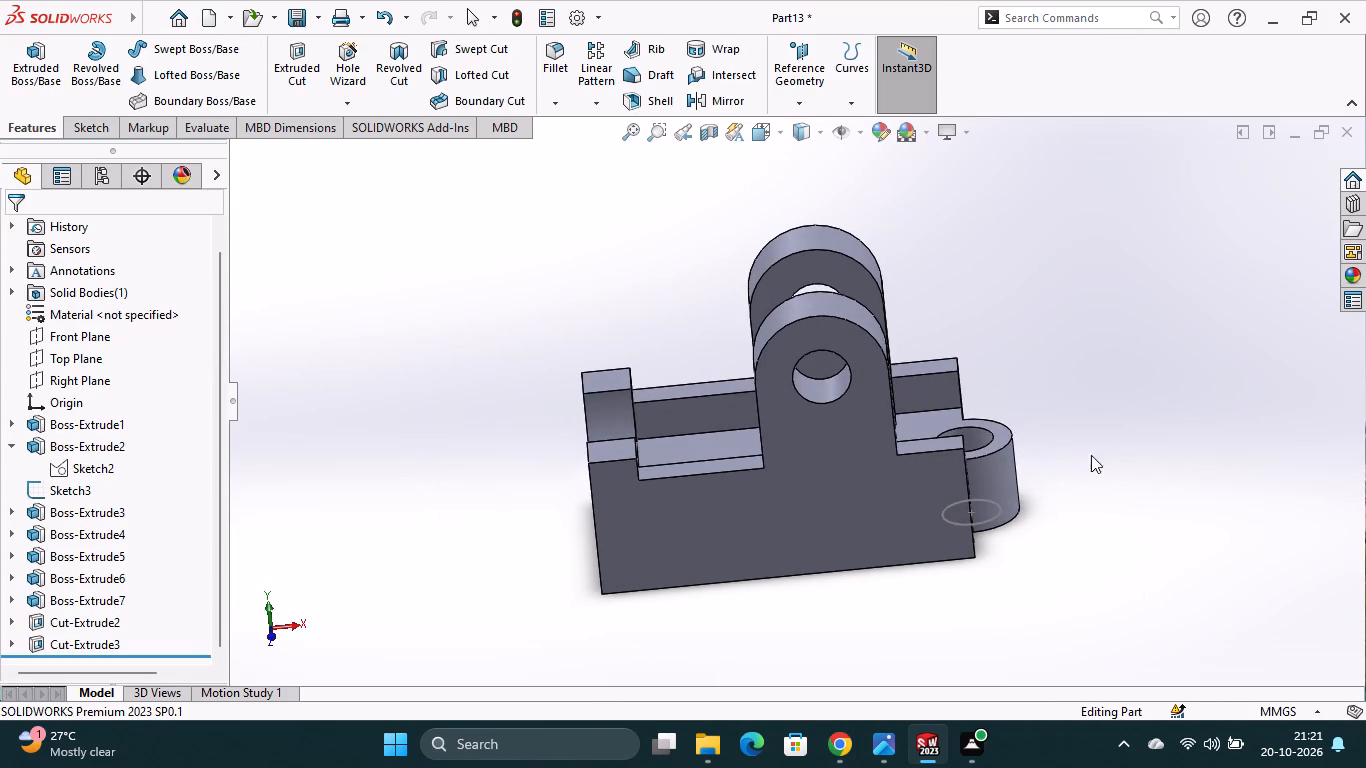
{"action": "middle_click_drag", "start_coordinate": [1090, 498], "coordinate": [1082, 516]}
{"action": "middle_click_drag", "start_coordinate": [873, 639], "coordinate": [976, 627]}
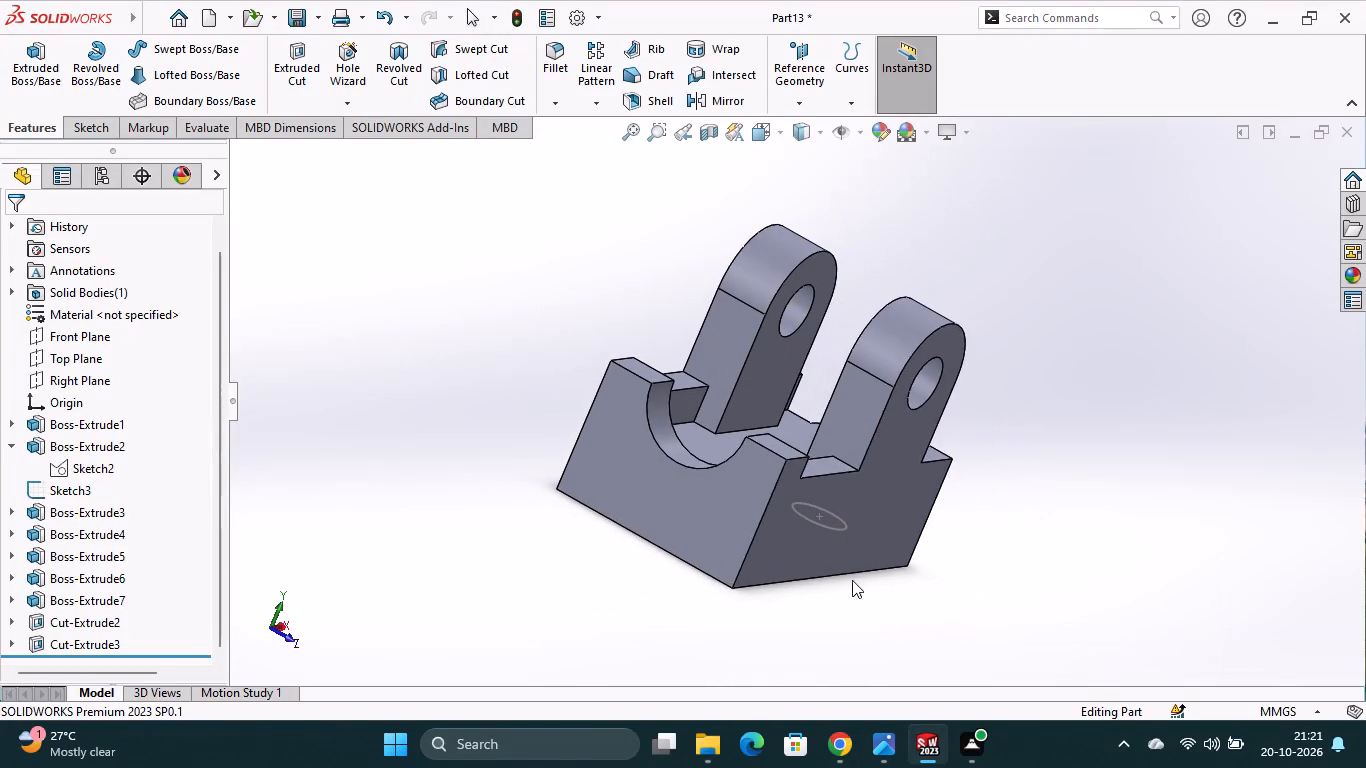
{"action": "left_click", "coordinate": [655, 512]}
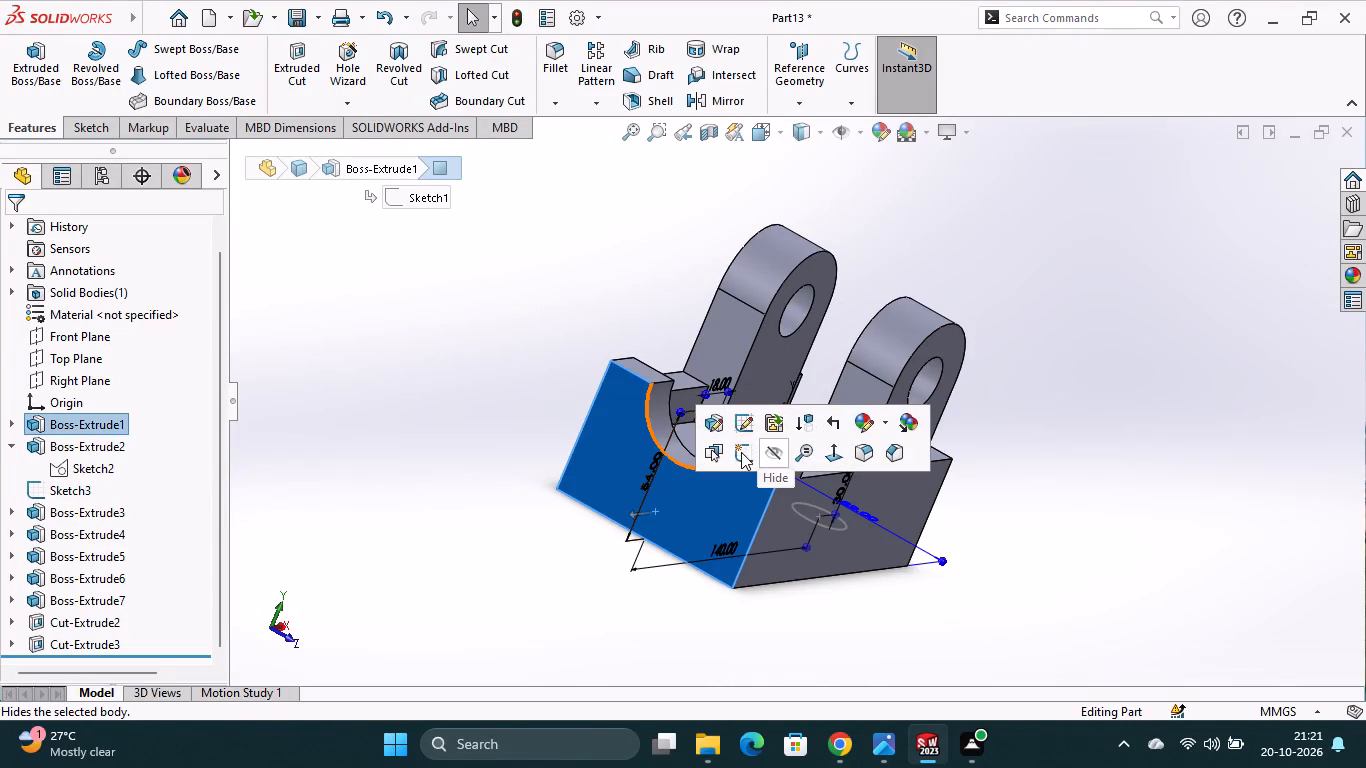
{"action": "left_click", "coordinate": [741, 452]}
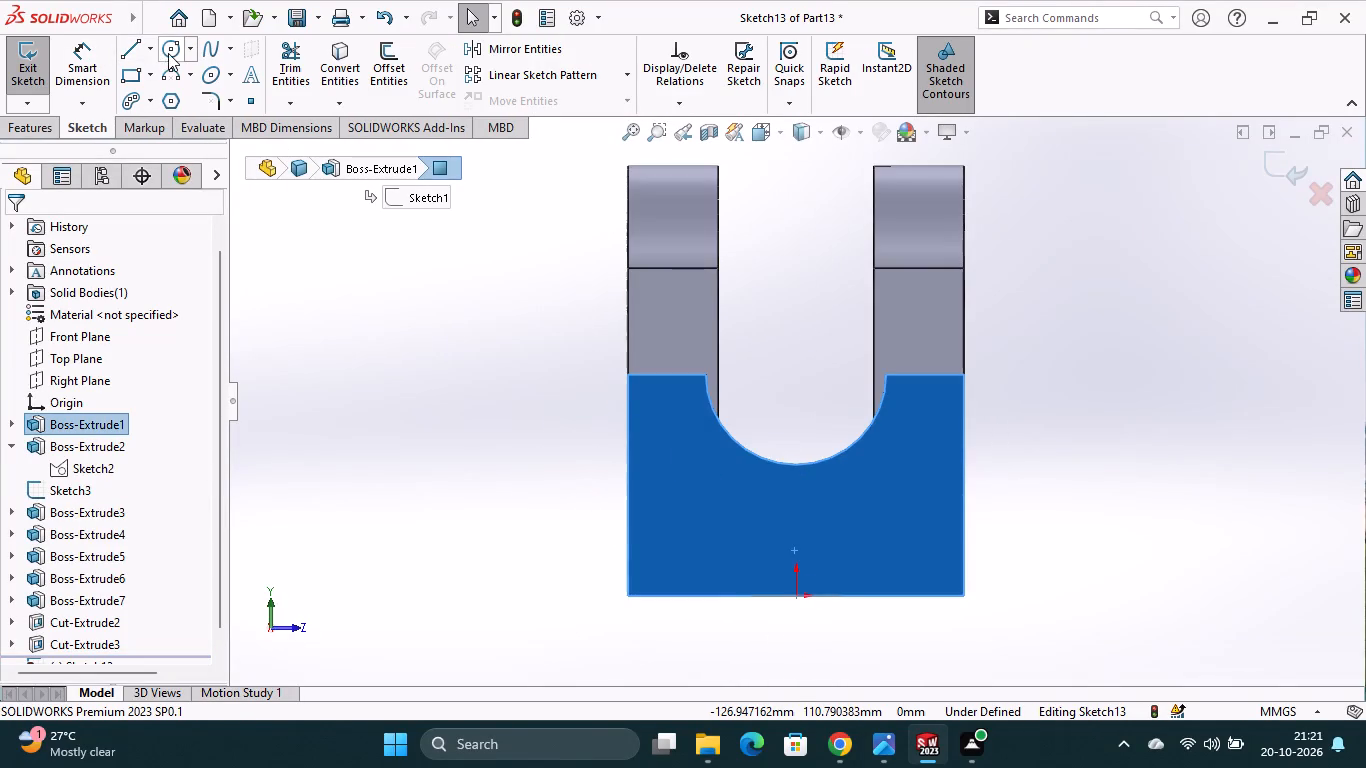
{"action": "left_click", "coordinate": [171, 51]}
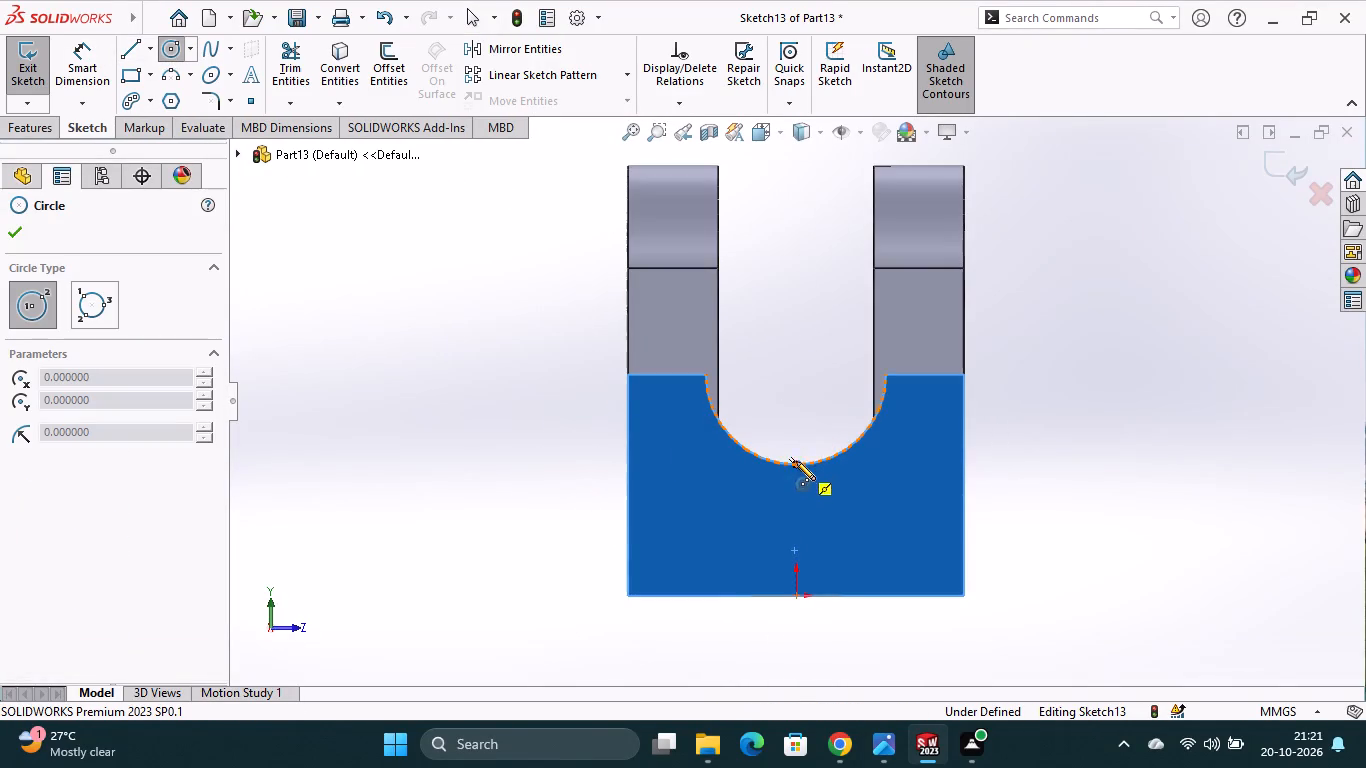
{"action": "left_click", "coordinate": [795, 374]}
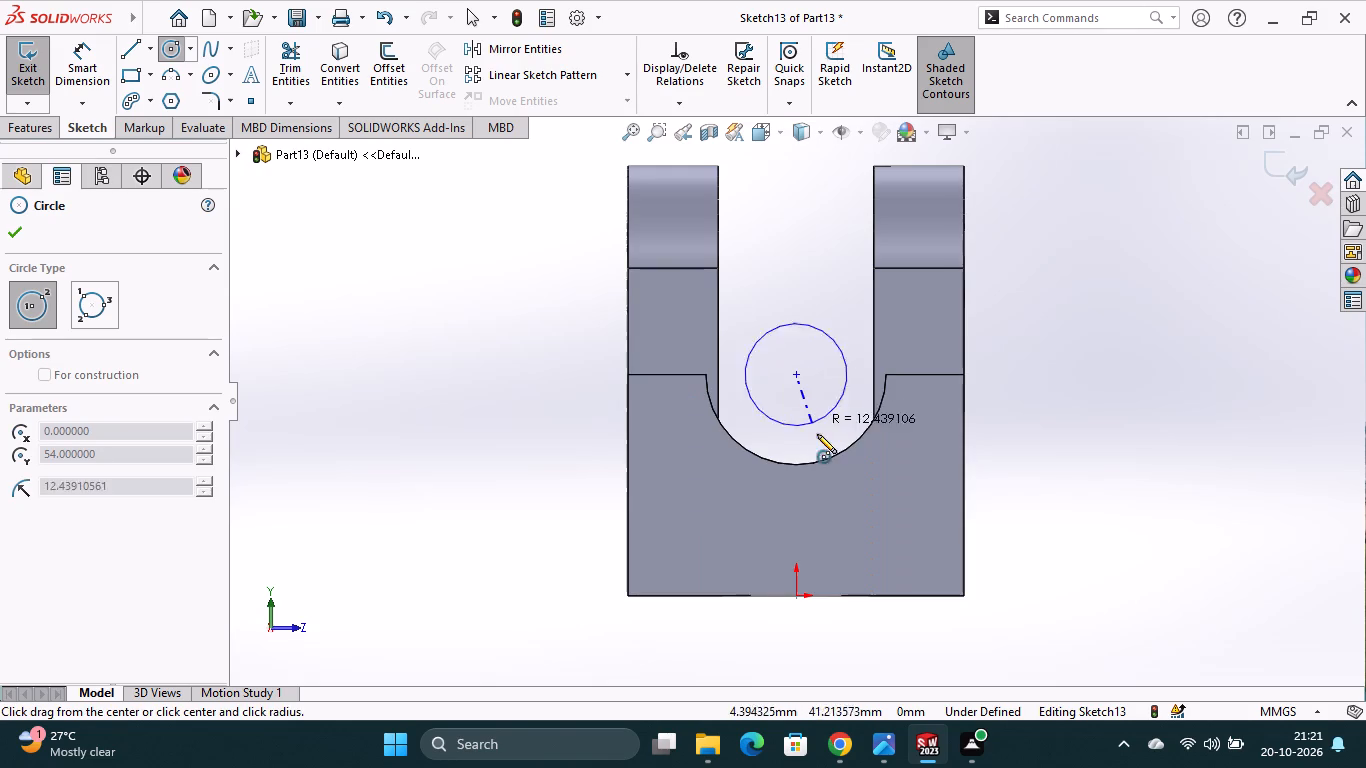
{"action": "left_click", "coordinate": [822, 448]}
Dimension the end-face circle's diameter and set it to 28 mm.
{"action": "left_click", "coordinate": [61, 64]}
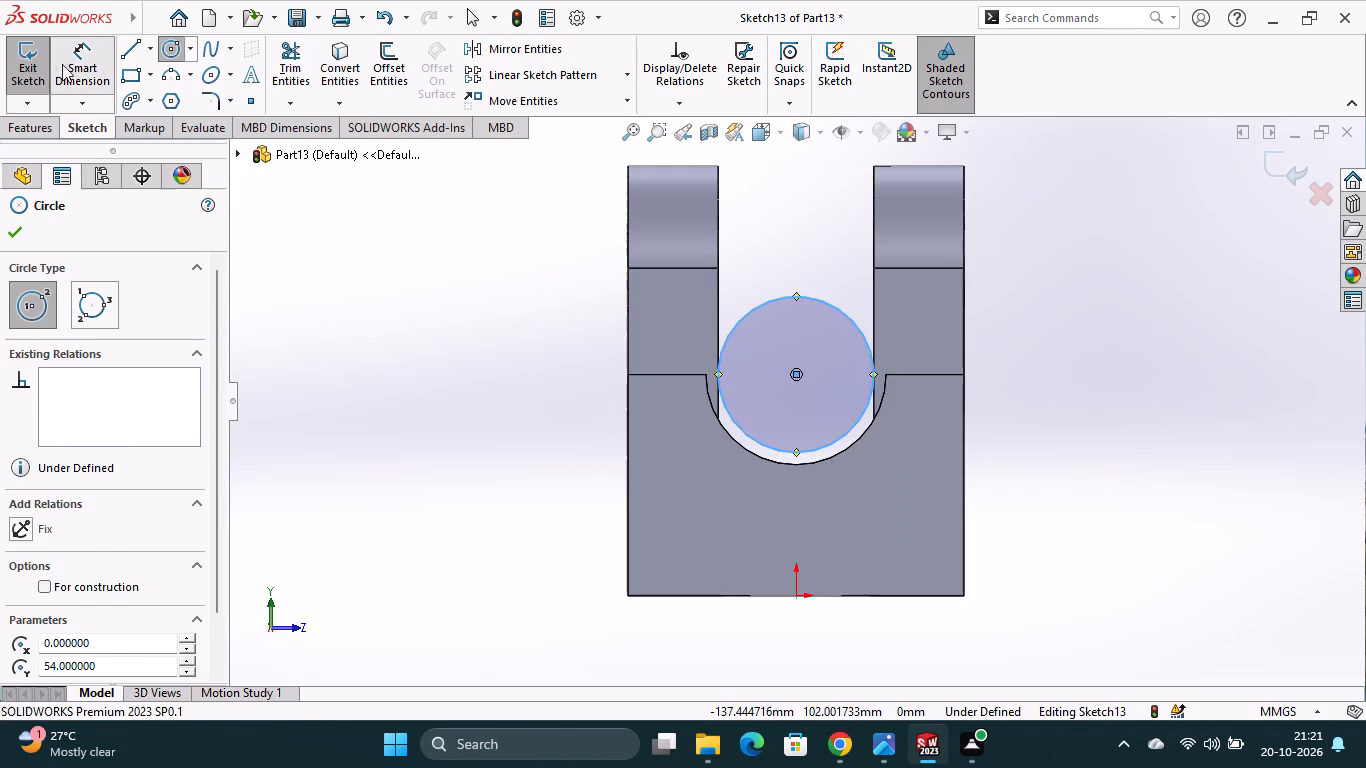
{"action": "left_click", "coordinate": [835, 439]}
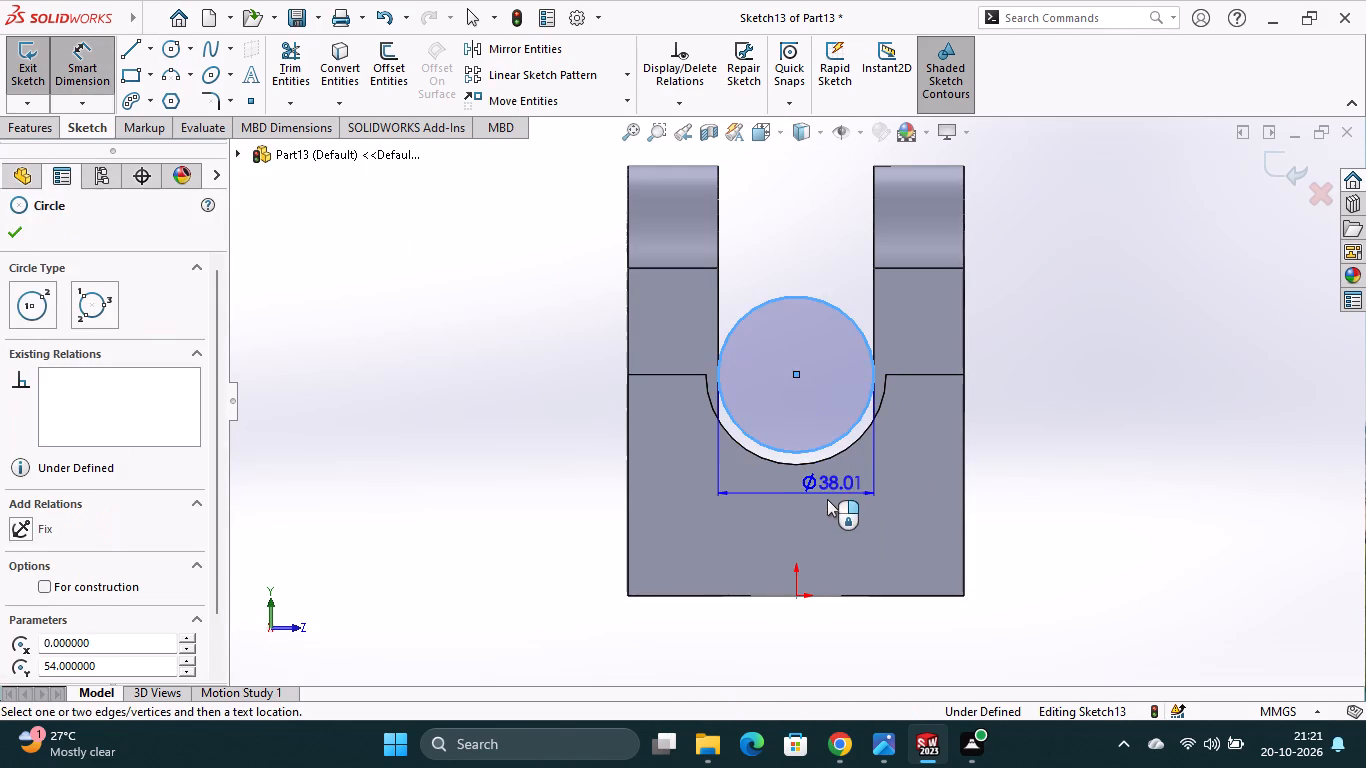
{"action": "left_click", "coordinate": [827, 499]}
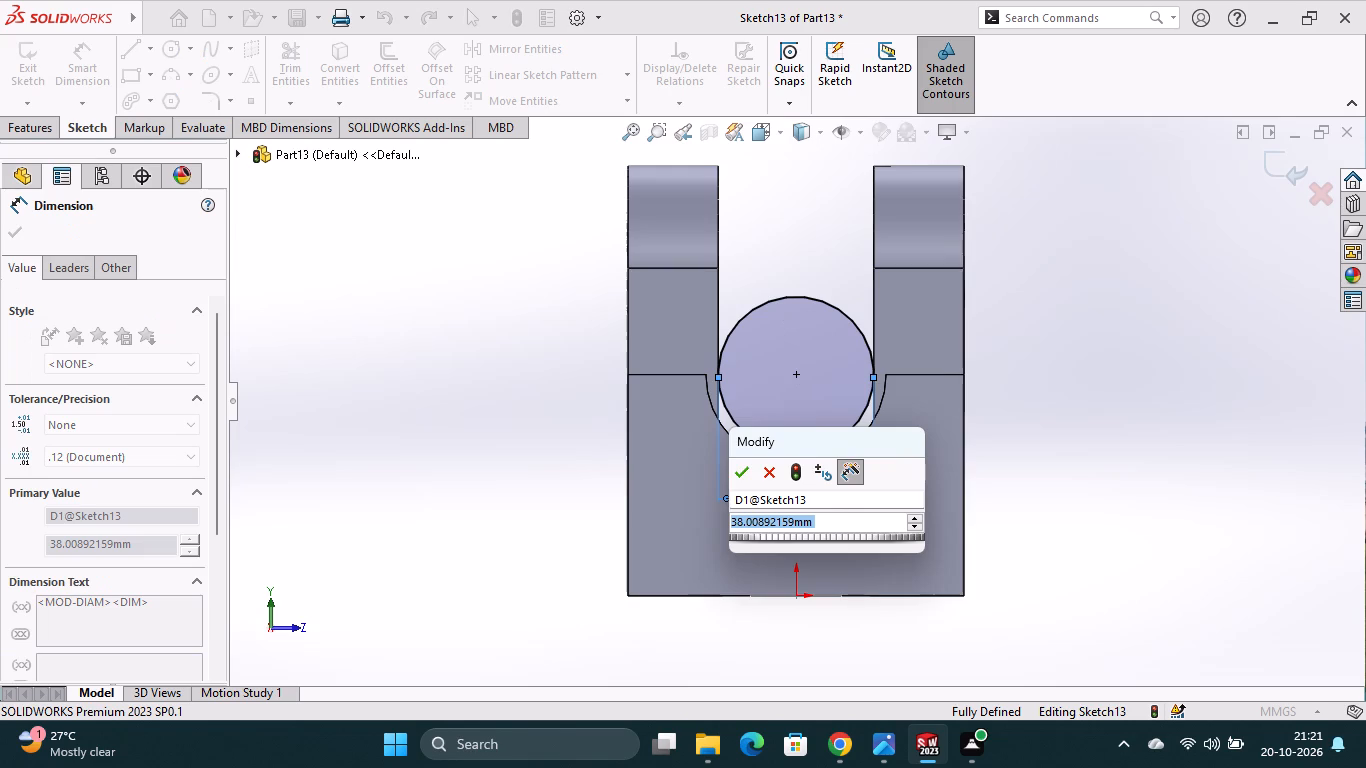
{"action": "type", "text": "28"}
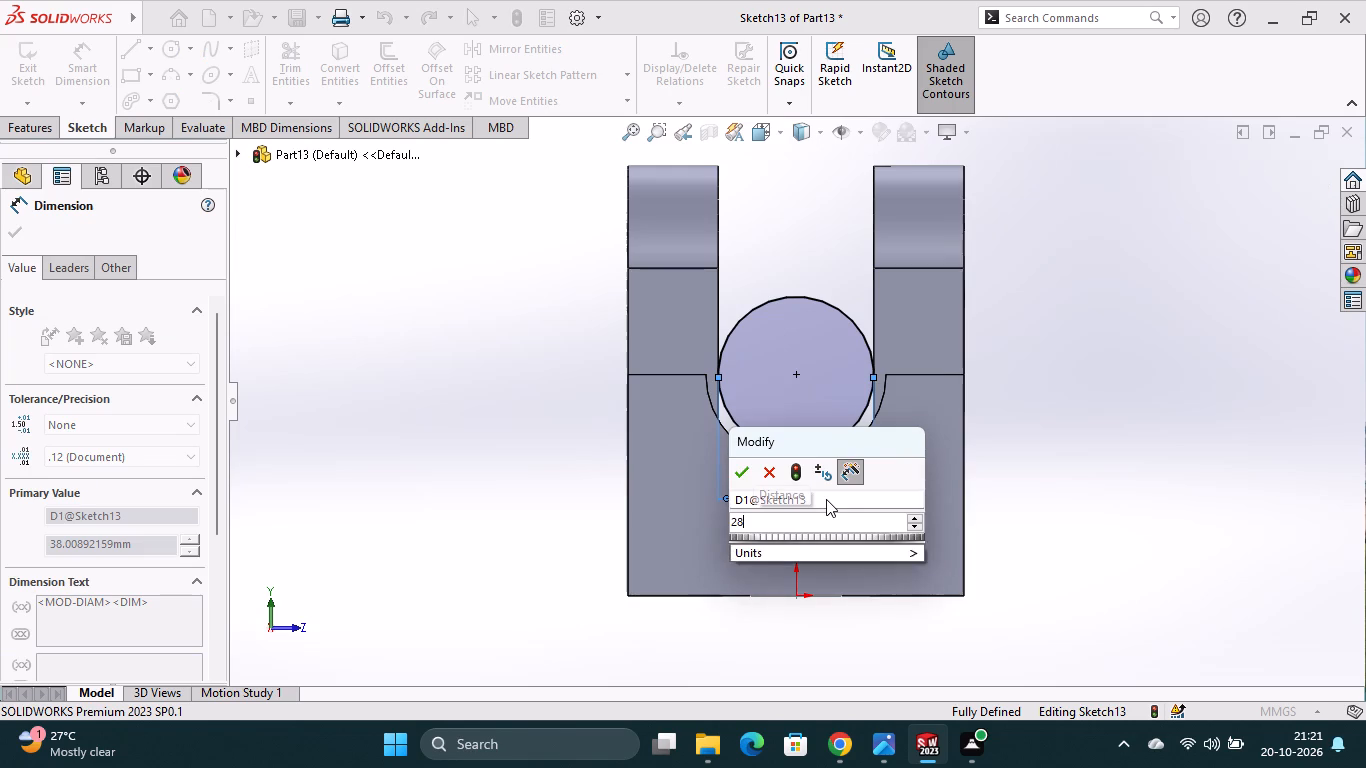
{"action": "key", "text": "Return"}
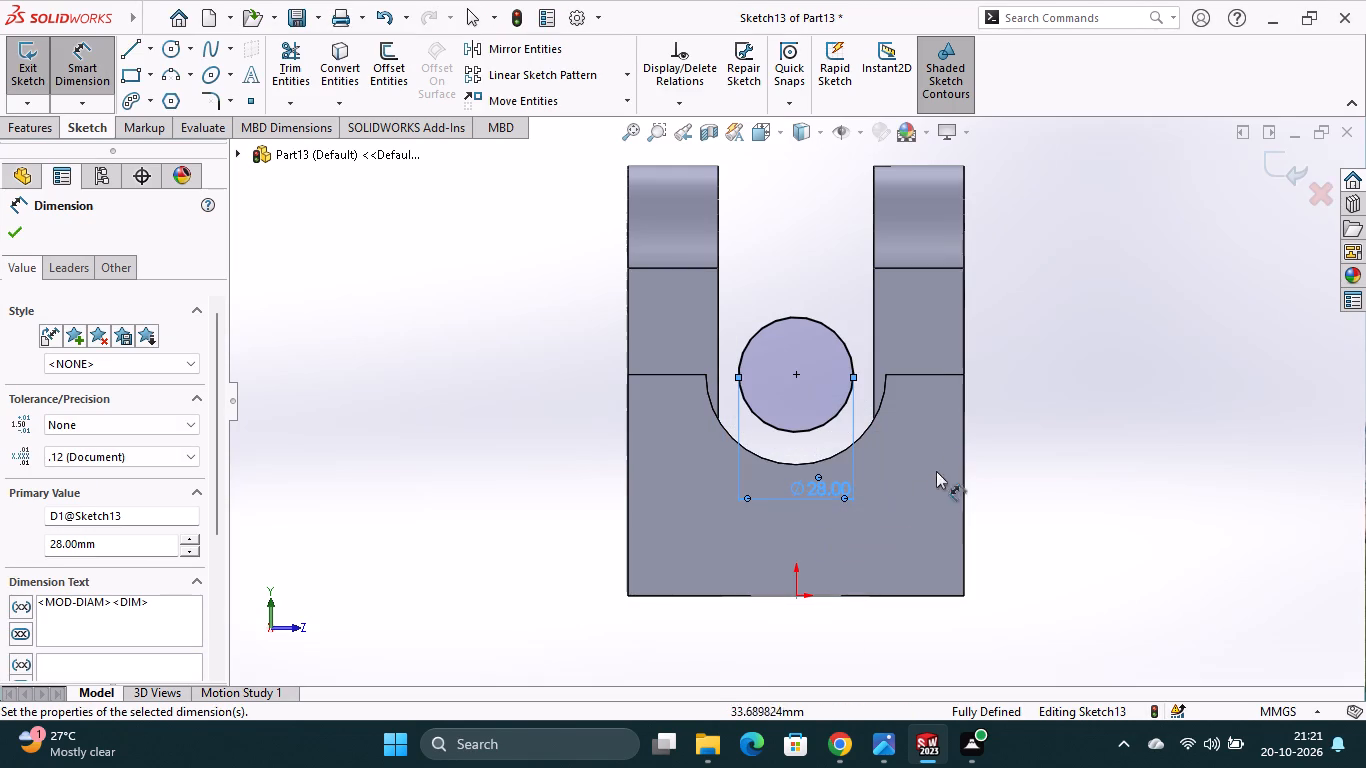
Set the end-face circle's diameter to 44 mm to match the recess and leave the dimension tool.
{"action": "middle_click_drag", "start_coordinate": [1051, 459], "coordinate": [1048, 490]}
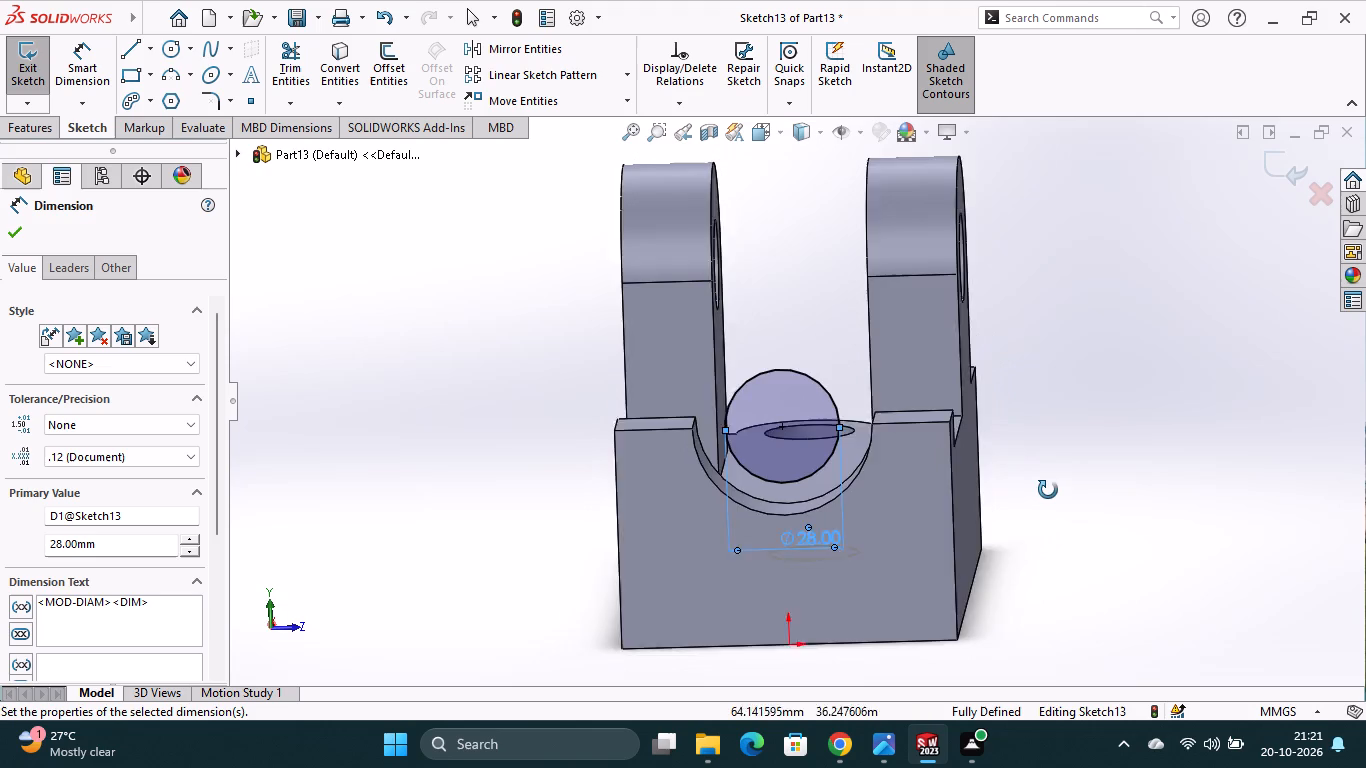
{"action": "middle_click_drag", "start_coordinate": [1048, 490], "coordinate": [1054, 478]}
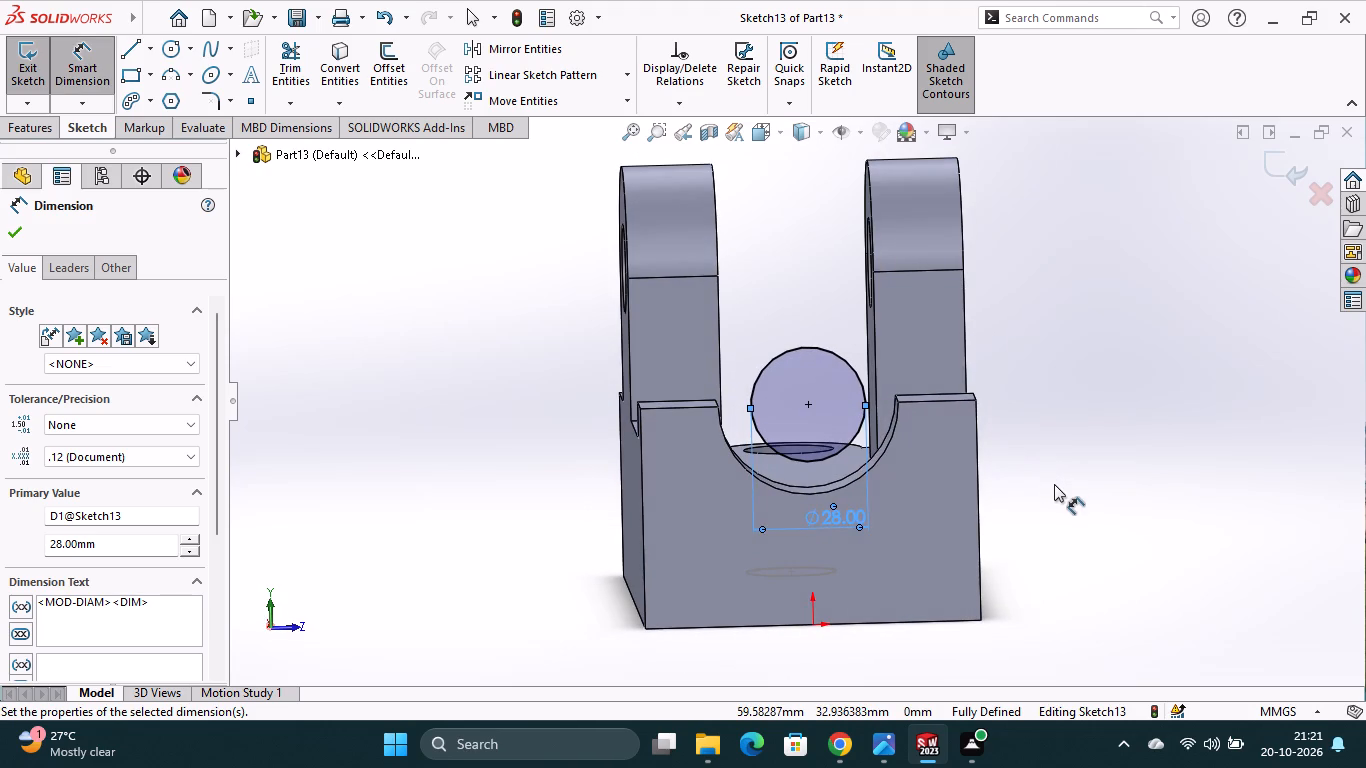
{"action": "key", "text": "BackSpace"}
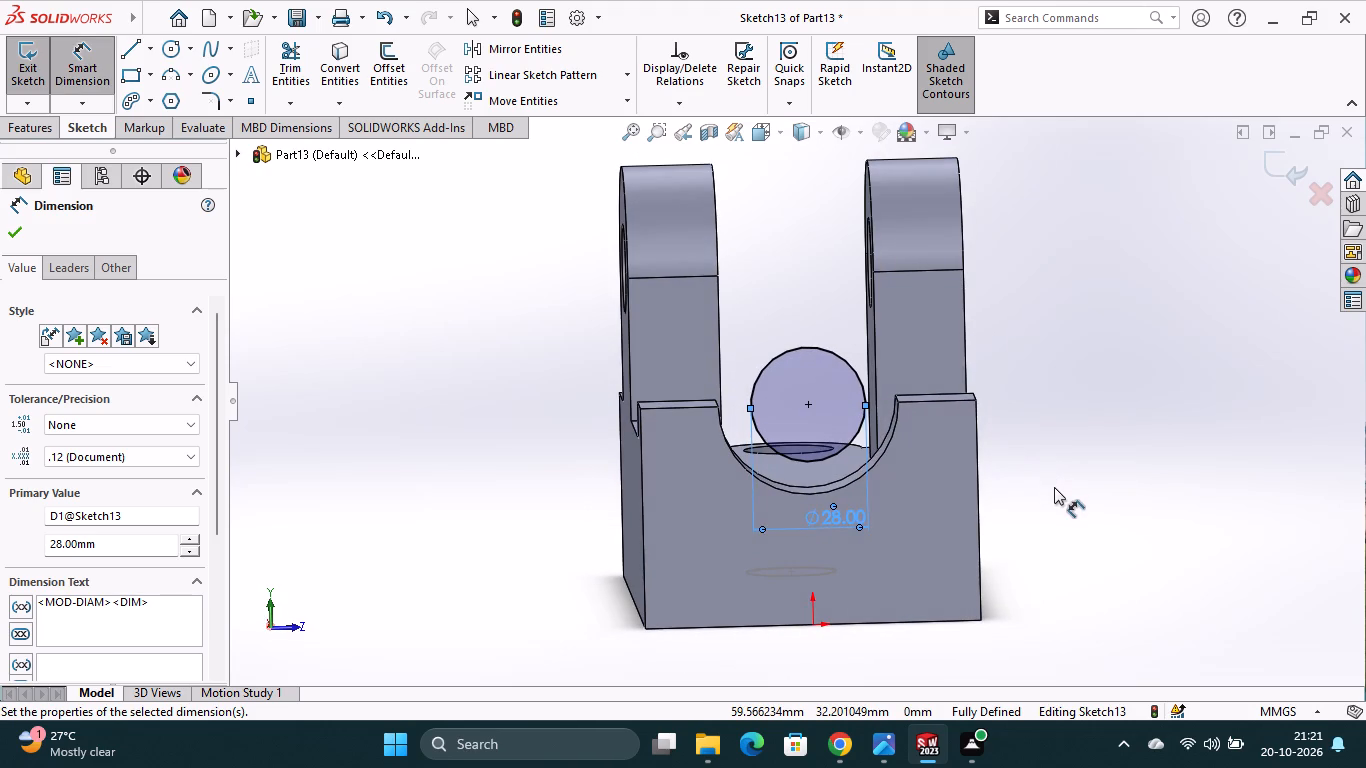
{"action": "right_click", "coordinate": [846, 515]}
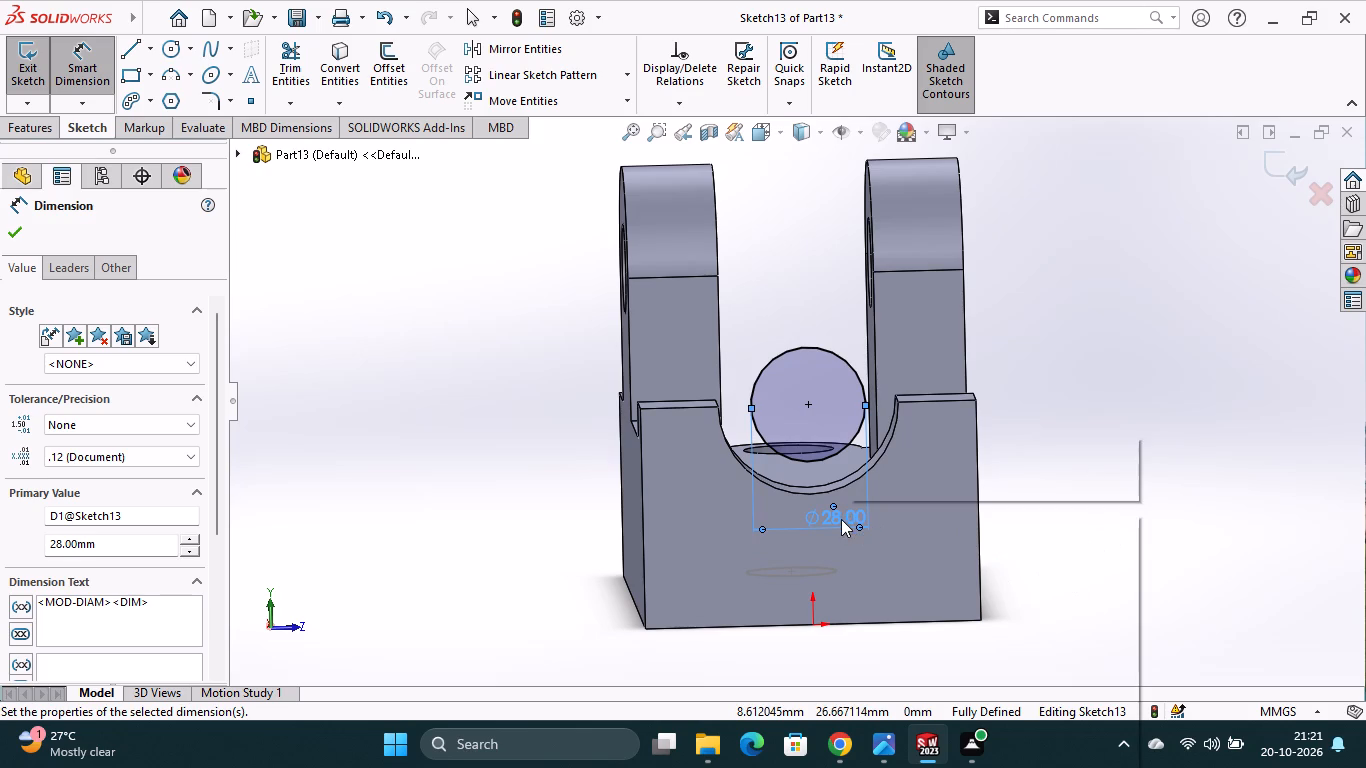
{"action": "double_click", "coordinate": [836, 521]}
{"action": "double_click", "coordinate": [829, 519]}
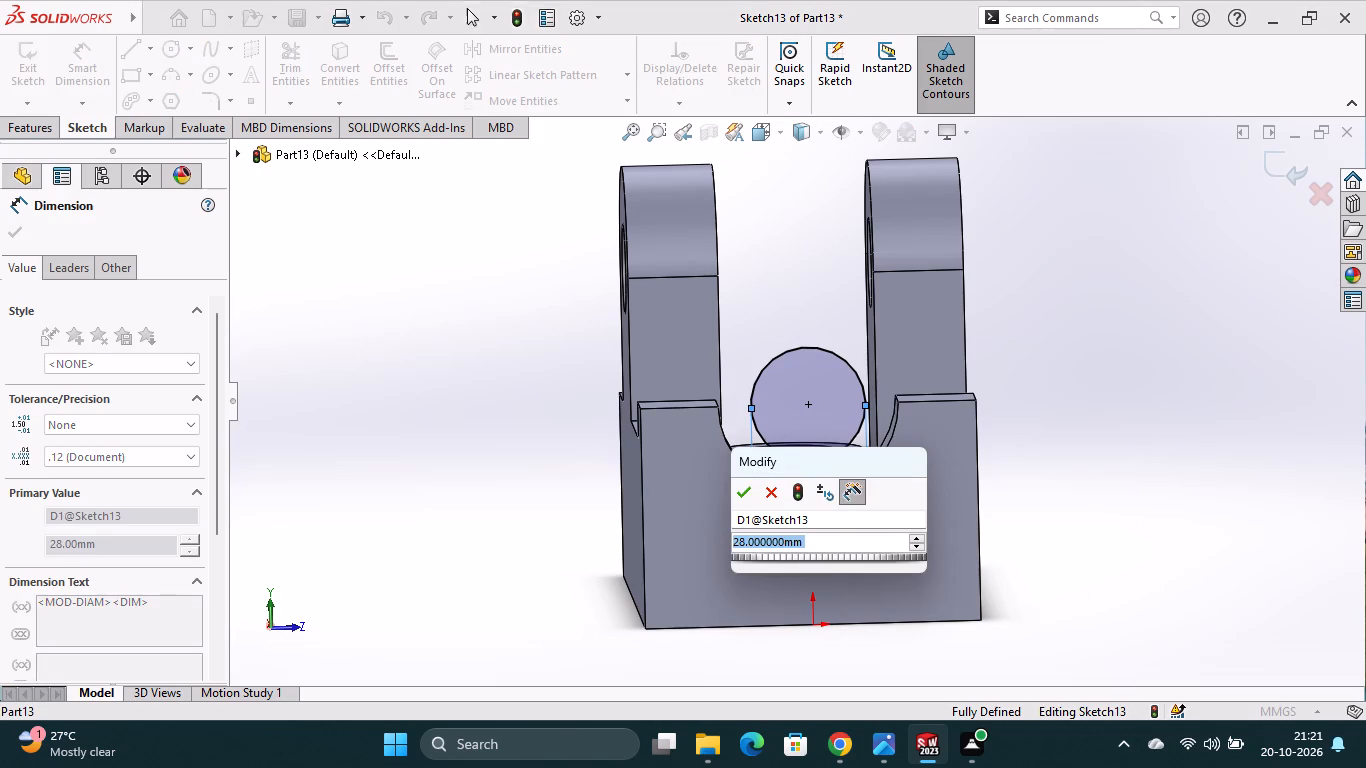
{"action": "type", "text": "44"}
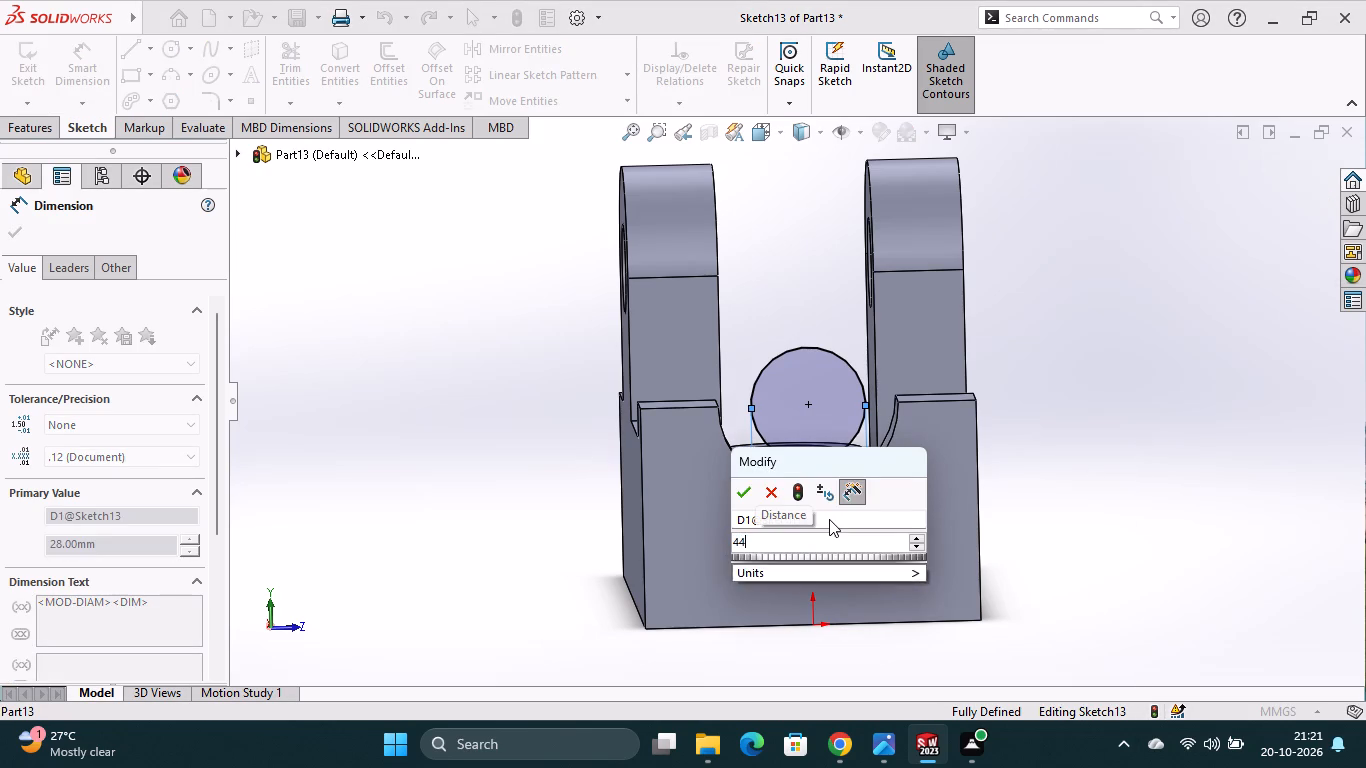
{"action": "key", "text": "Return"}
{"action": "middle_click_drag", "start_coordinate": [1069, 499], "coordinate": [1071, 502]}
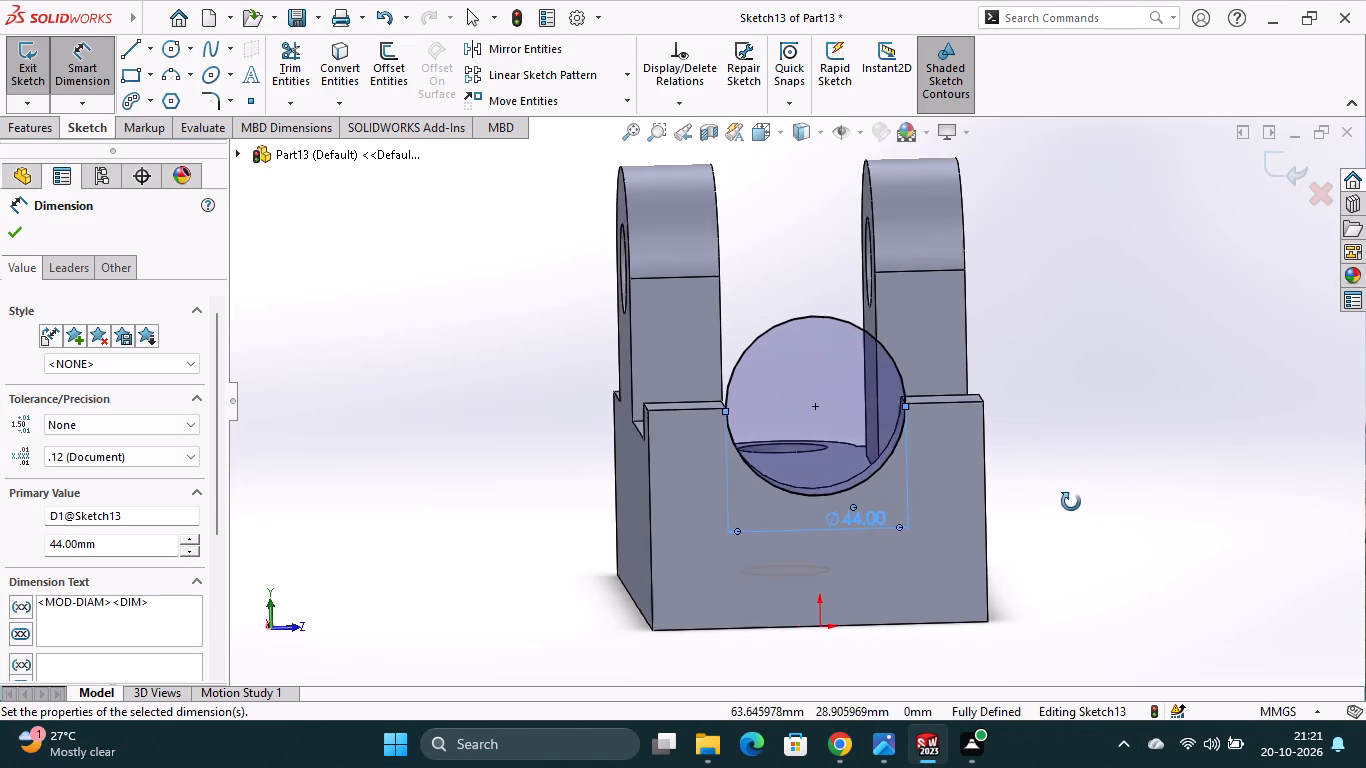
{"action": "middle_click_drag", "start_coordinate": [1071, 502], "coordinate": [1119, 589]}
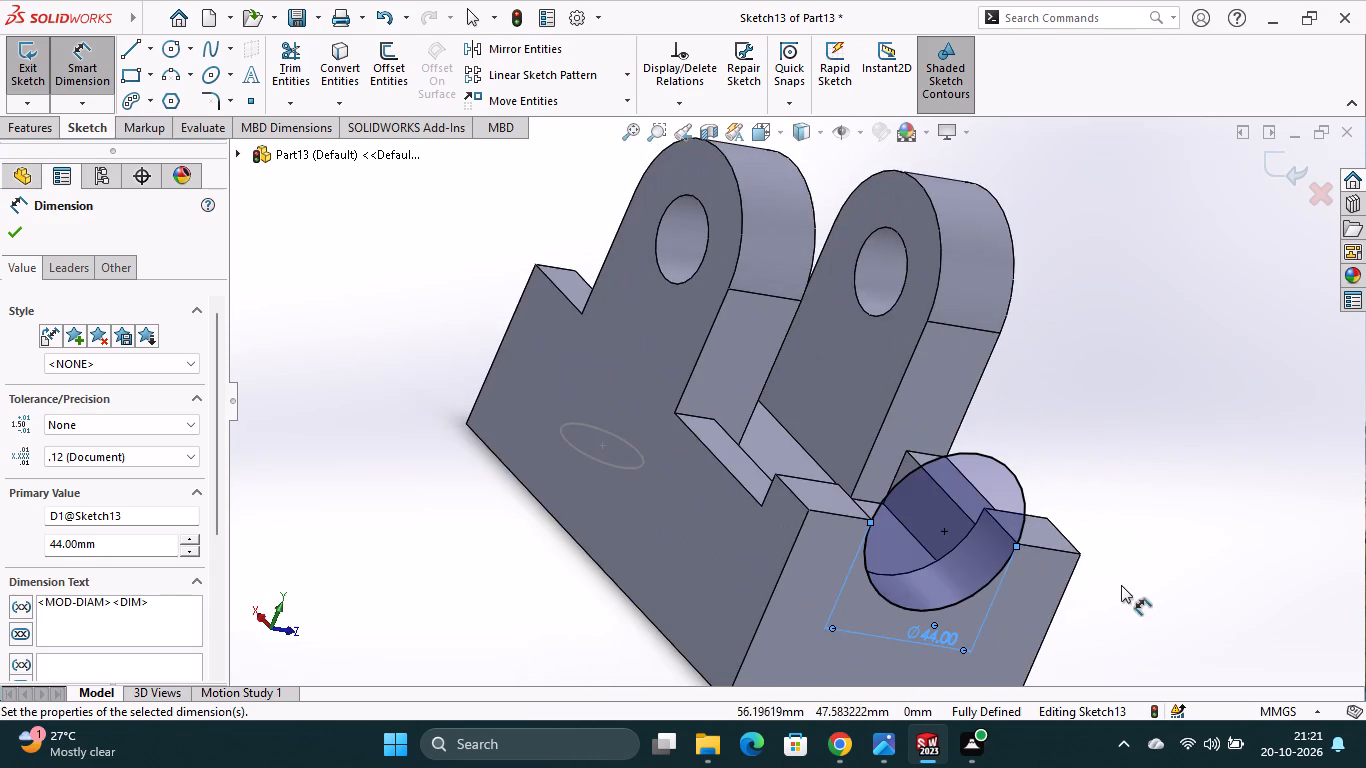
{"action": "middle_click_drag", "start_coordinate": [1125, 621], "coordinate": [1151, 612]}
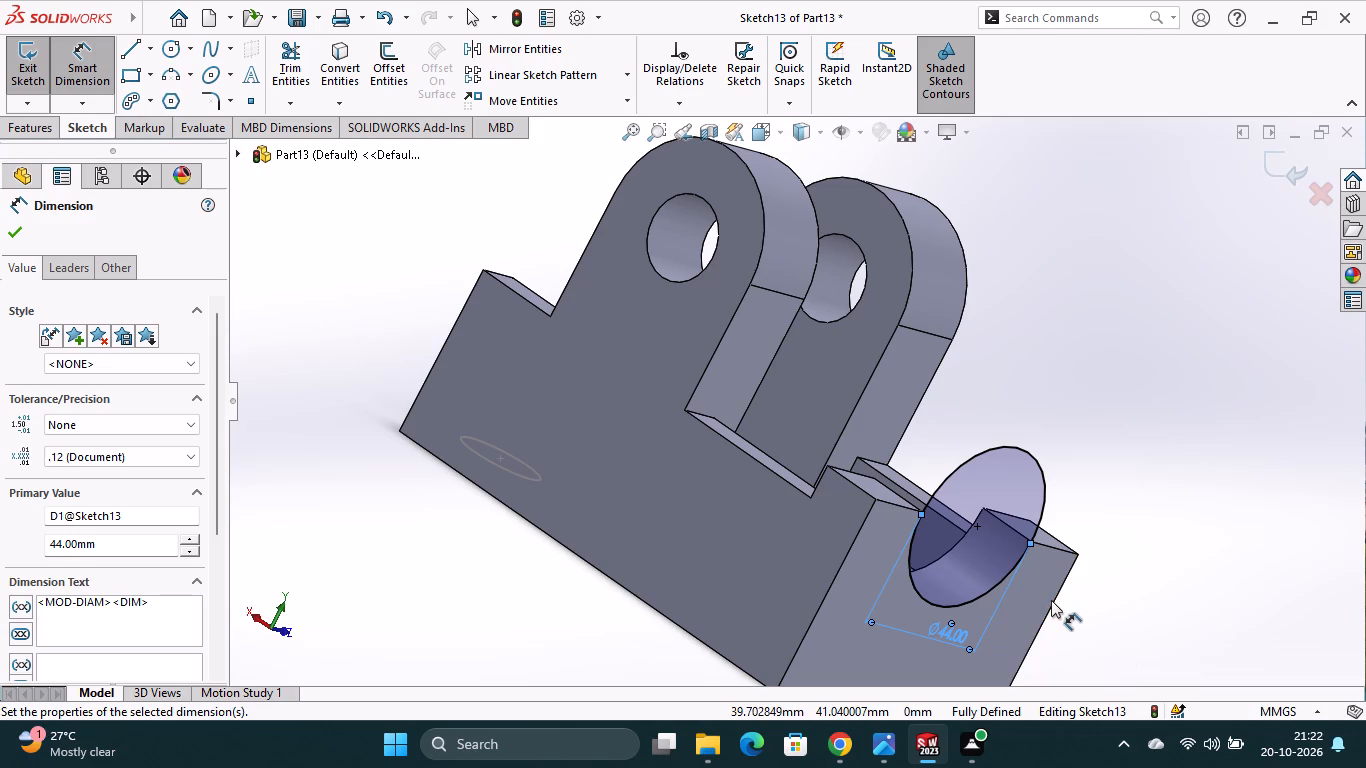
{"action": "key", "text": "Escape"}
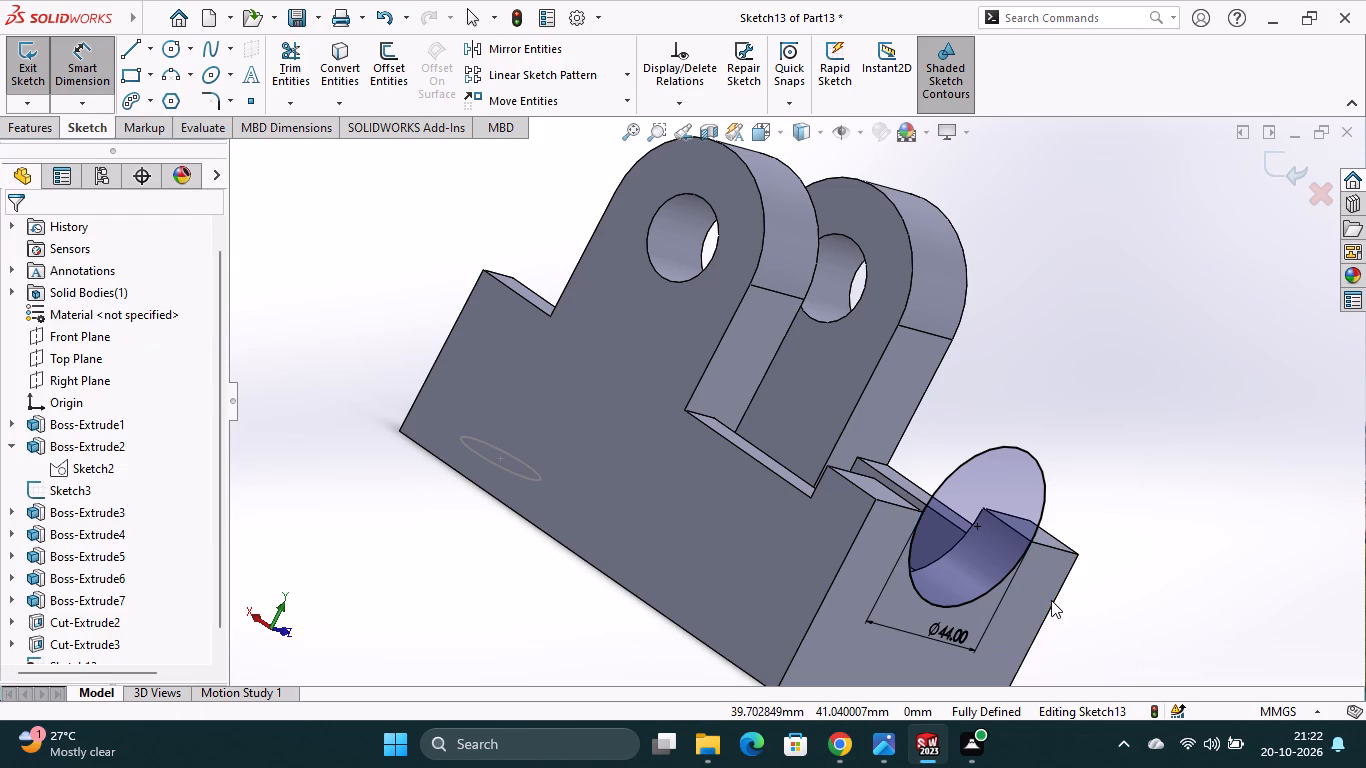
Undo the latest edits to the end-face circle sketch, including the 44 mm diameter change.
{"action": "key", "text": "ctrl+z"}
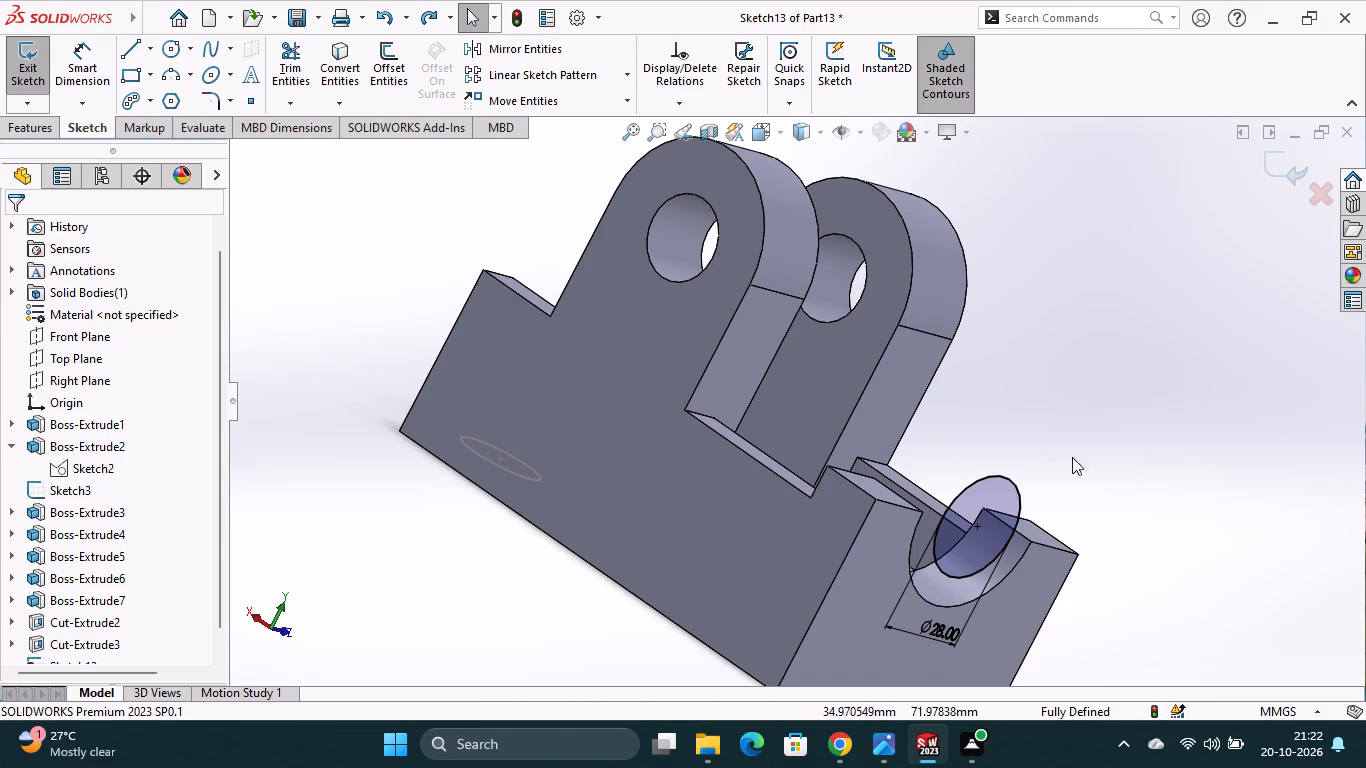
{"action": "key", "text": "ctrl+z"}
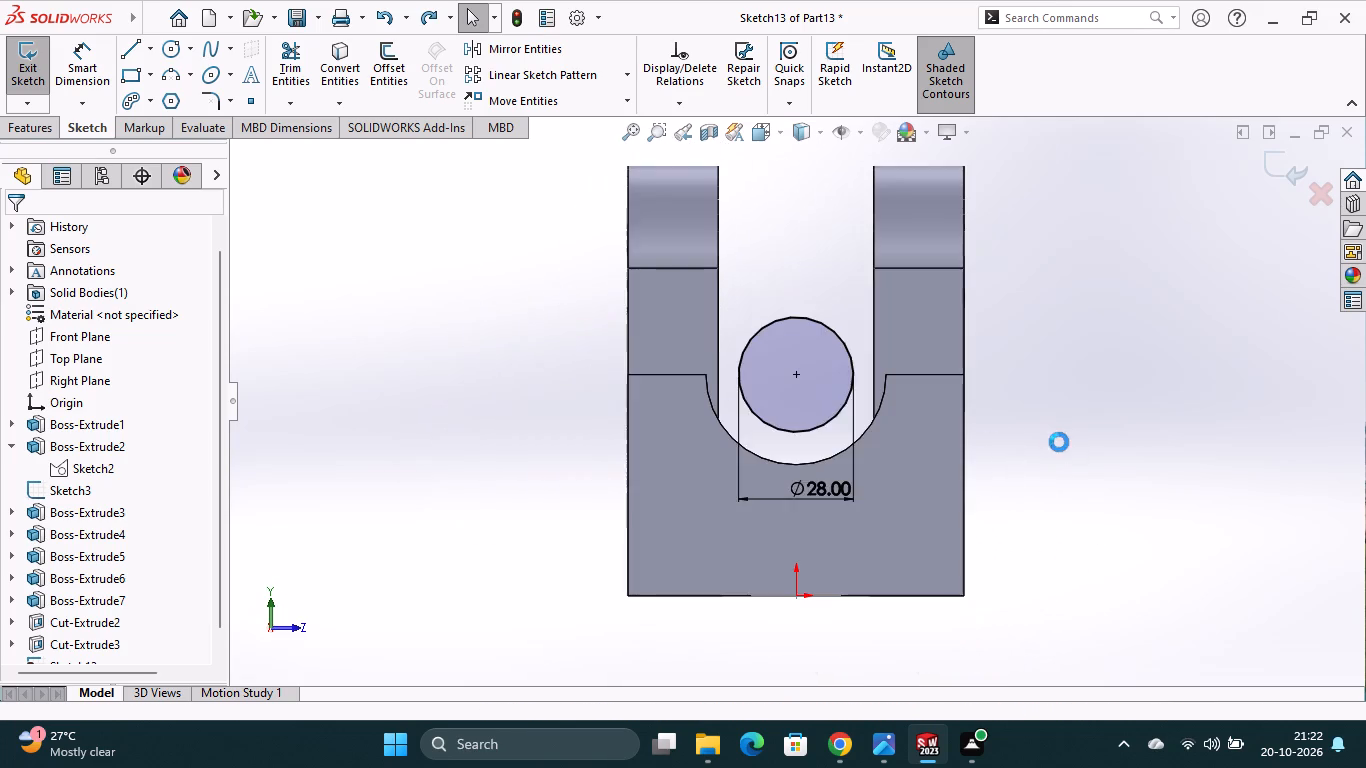
Undo the 28 mm diameter dimension and the circle sketched on the outer end face.
{"action": "key", "text": "ctrl+z"}
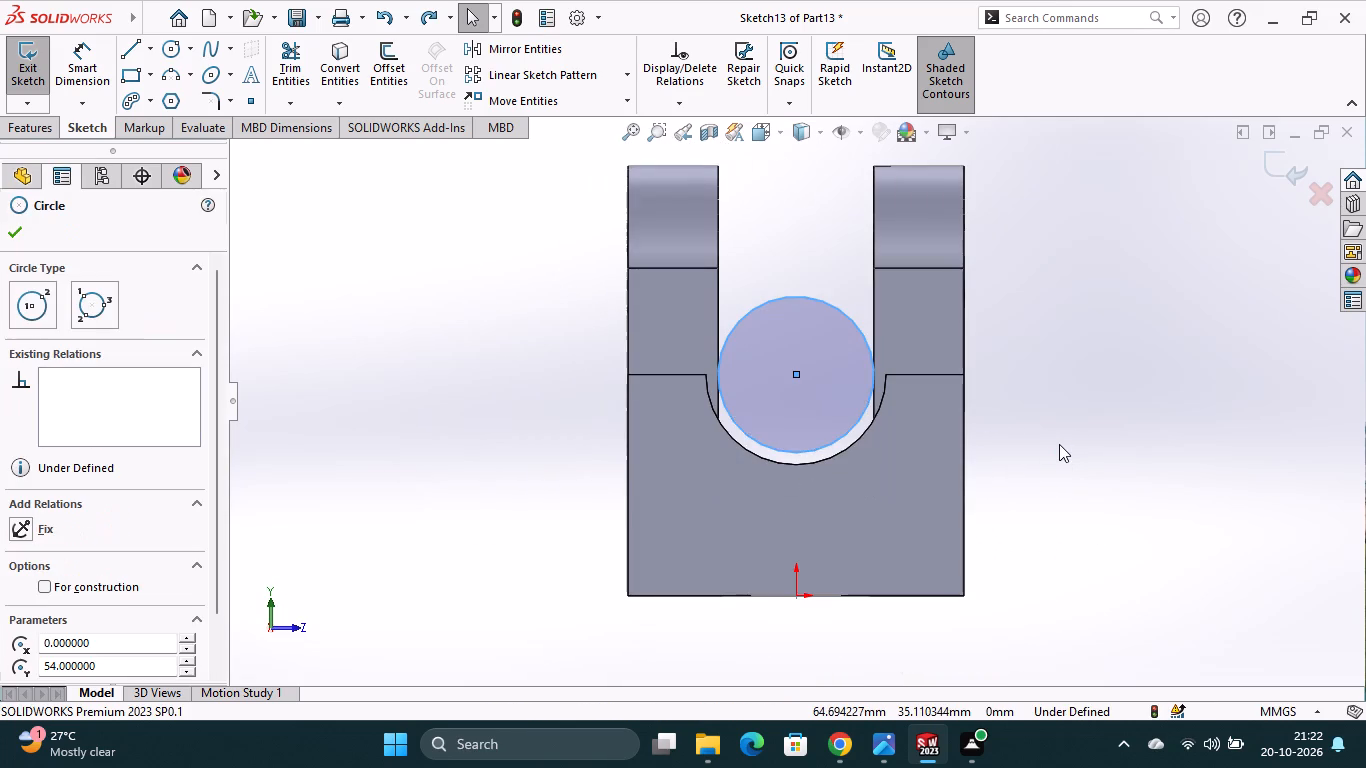
{"action": "key", "text": "ctrl+z"}
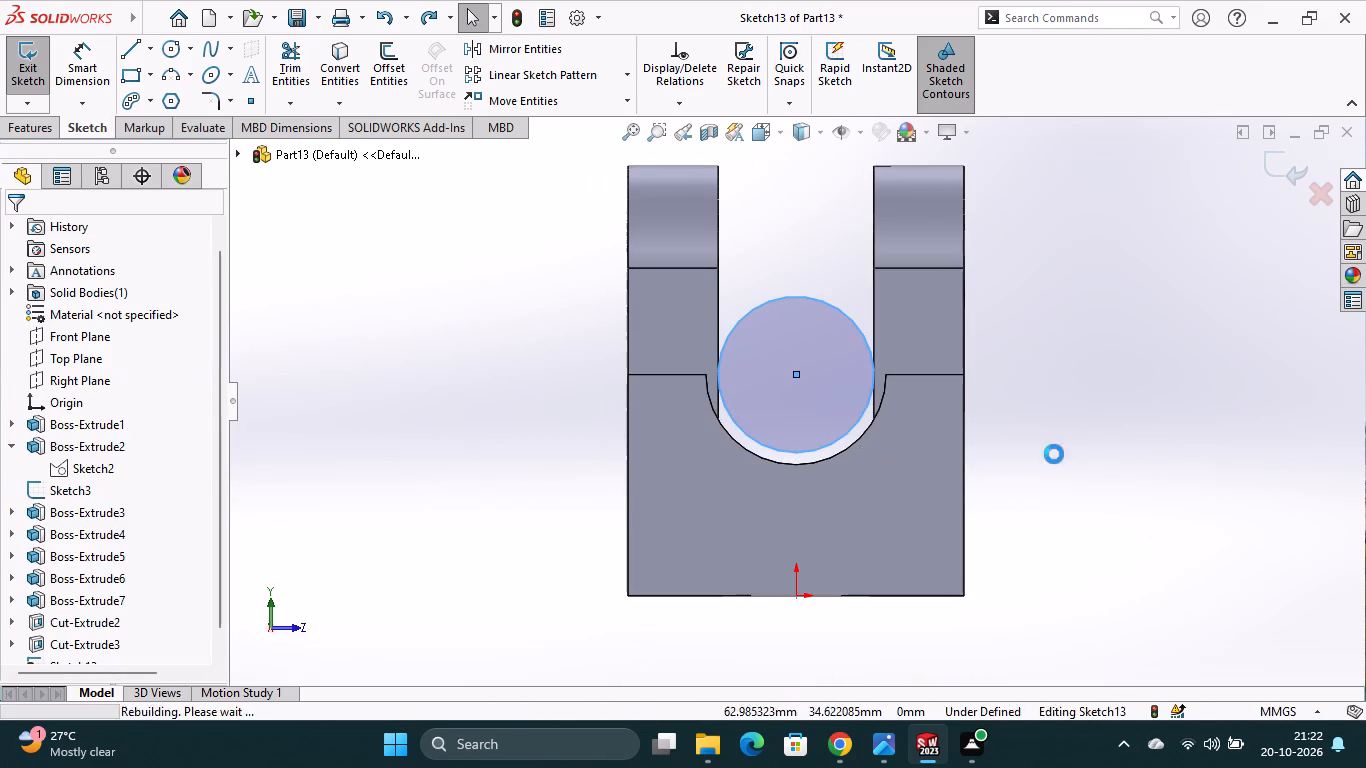
Examine the upright holes and the block's long side faces from several directions.
{"action": "middle_click_drag", "start_coordinate": [1077, 446], "coordinate": [1006, 455]}
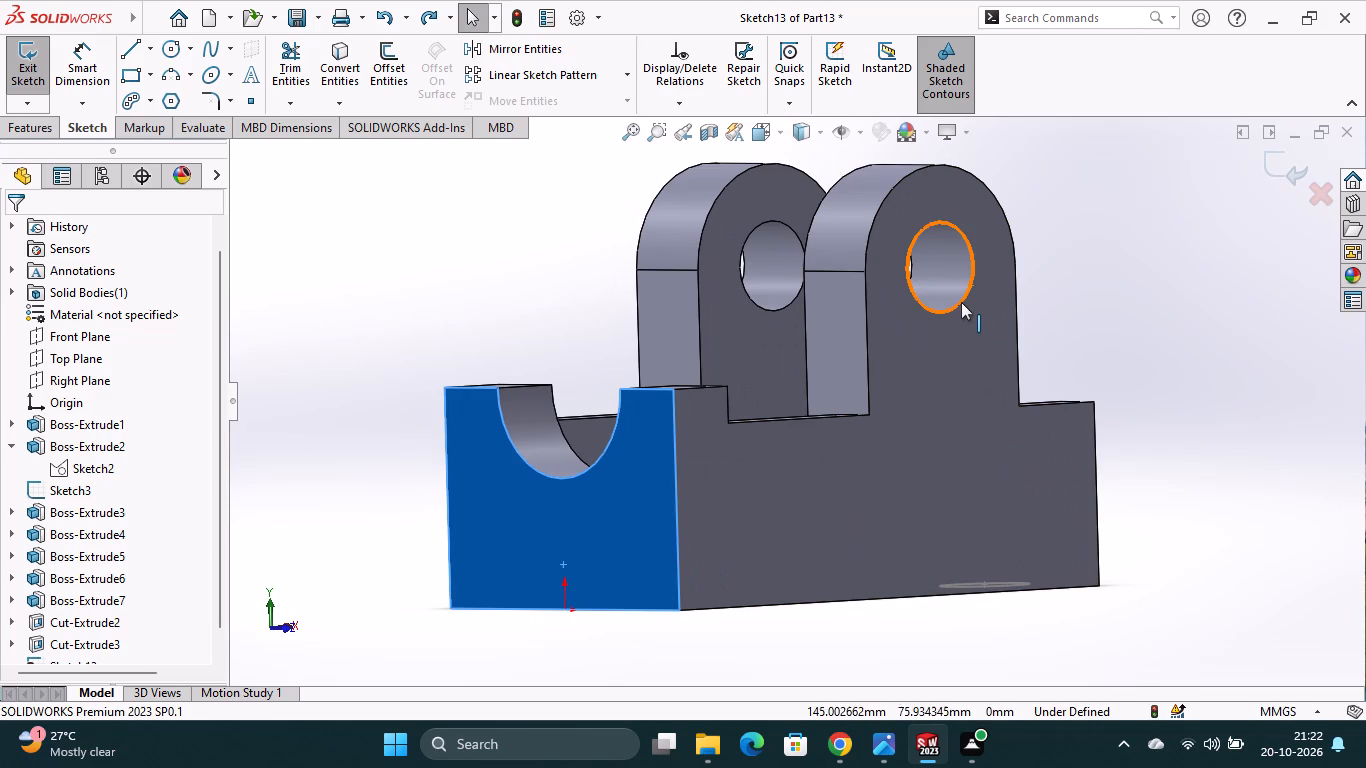
{"action": "left_click", "coordinate": [961, 302]}
{"action": "right_click", "coordinate": [960, 304]}
{"action": "left_click", "coordinate": [947, 302]}
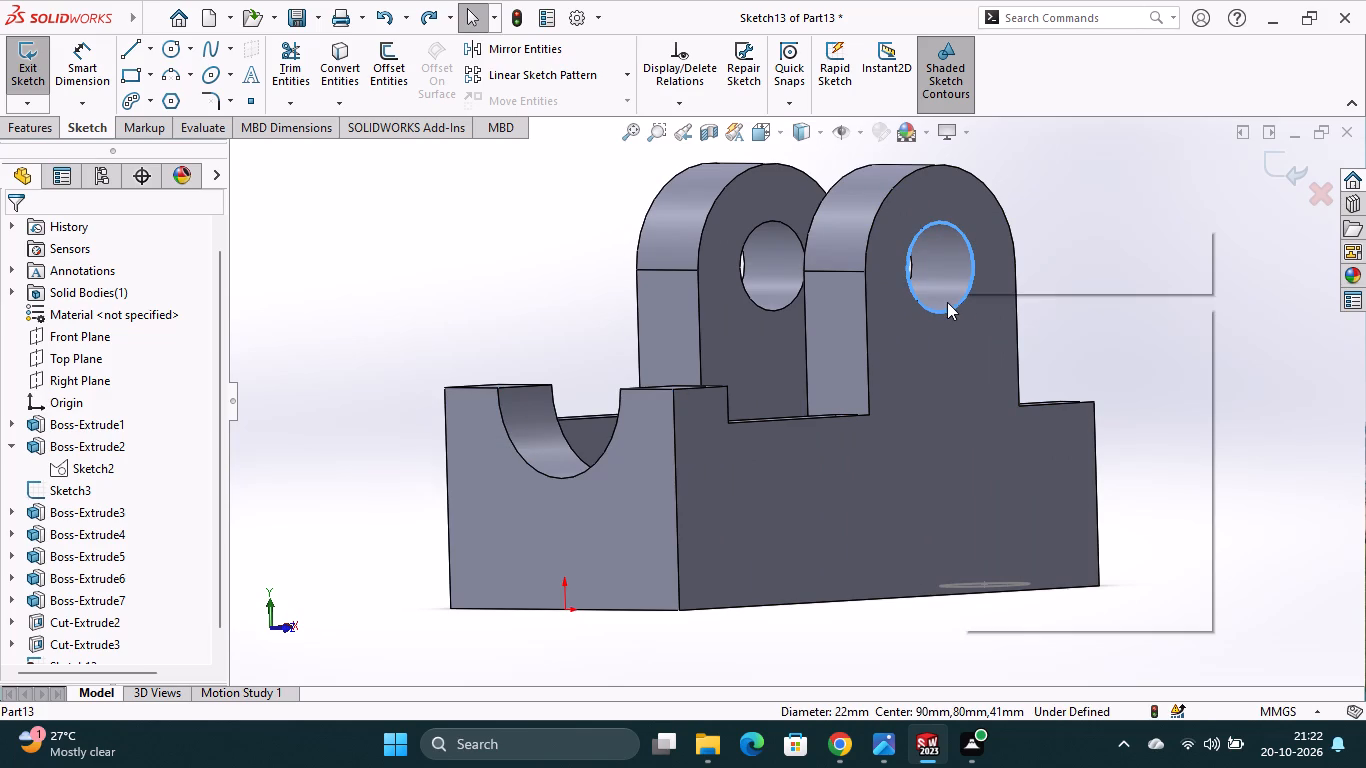
{"action": "left_click", "coordinate": [956, 274]}
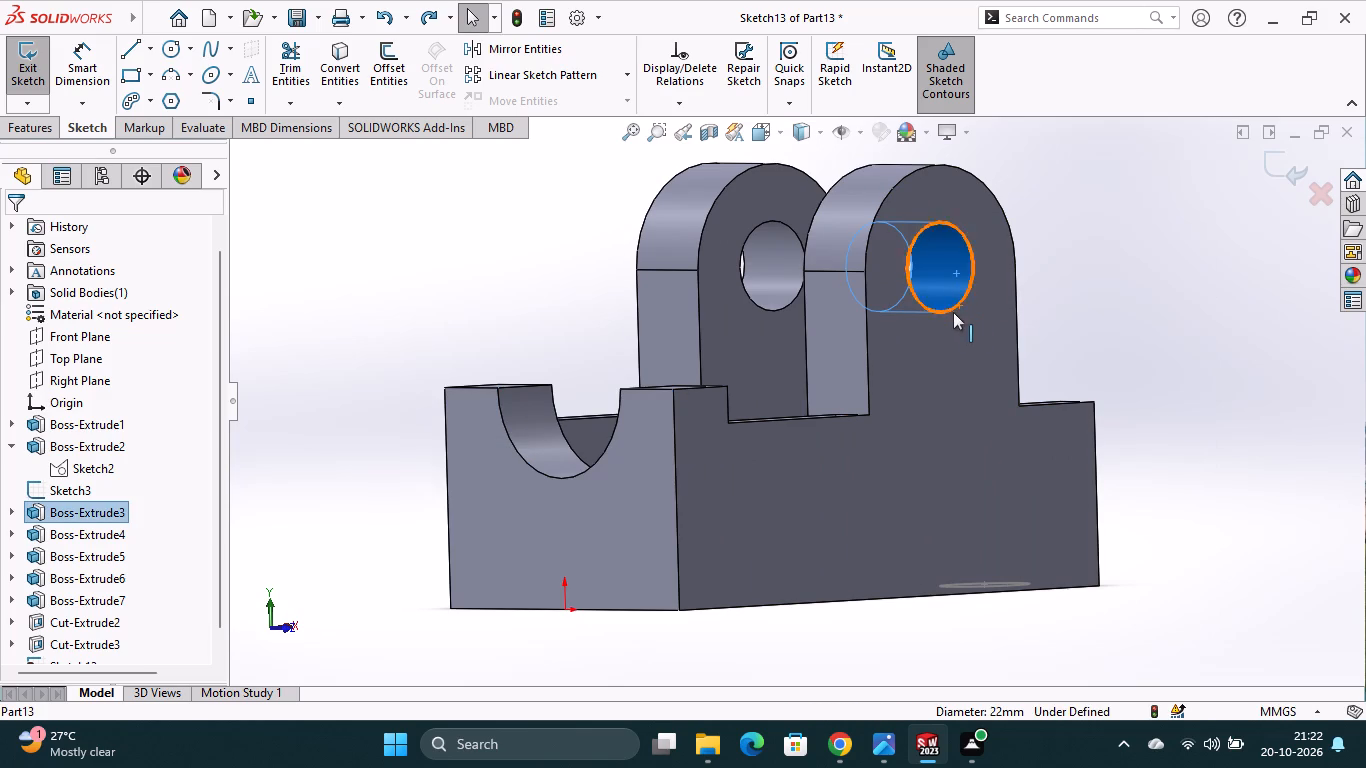
{"action": "left_click", "coordinate": [551, 334]}
{"action": "middle_click_drag", "start_coordinate": [1183, 383], "coordinate": [1110, 394]}
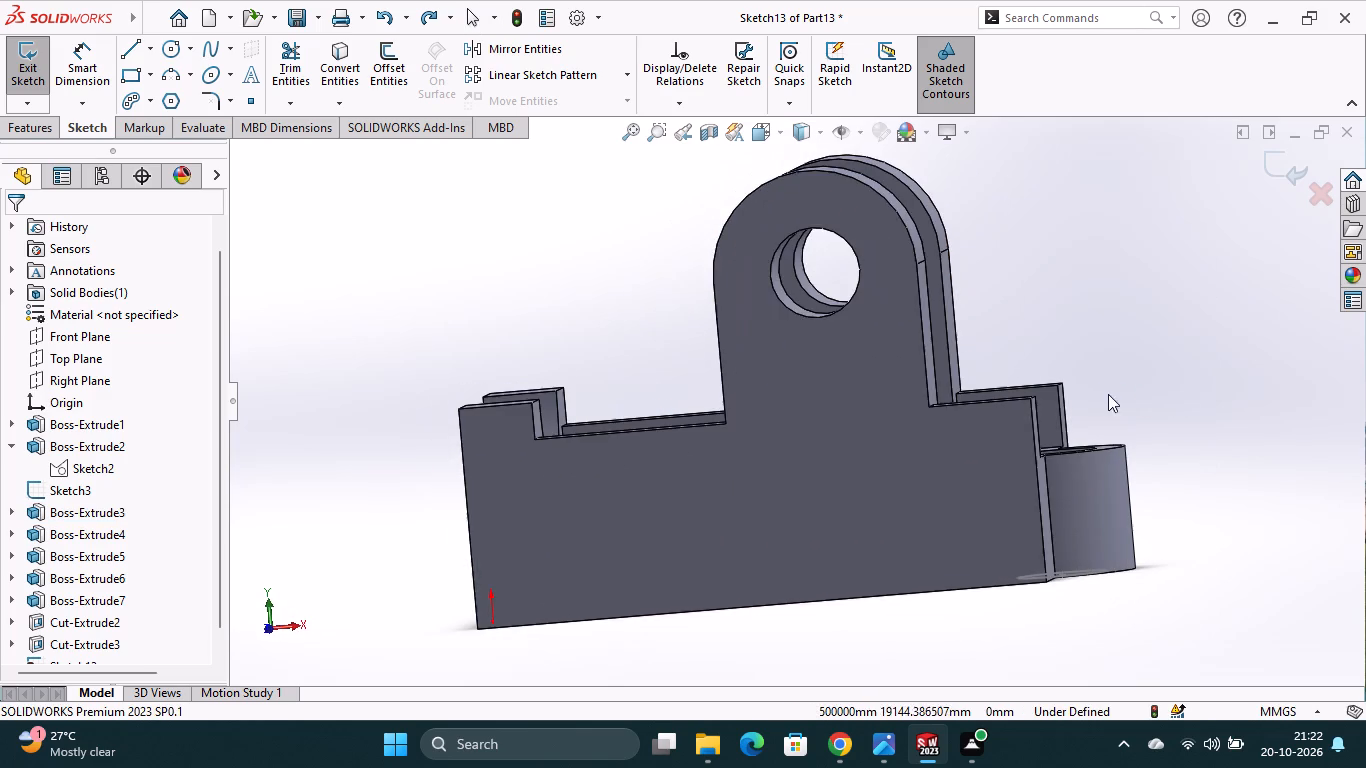
{"action": "left_click", "coordinate": [872, 399]}
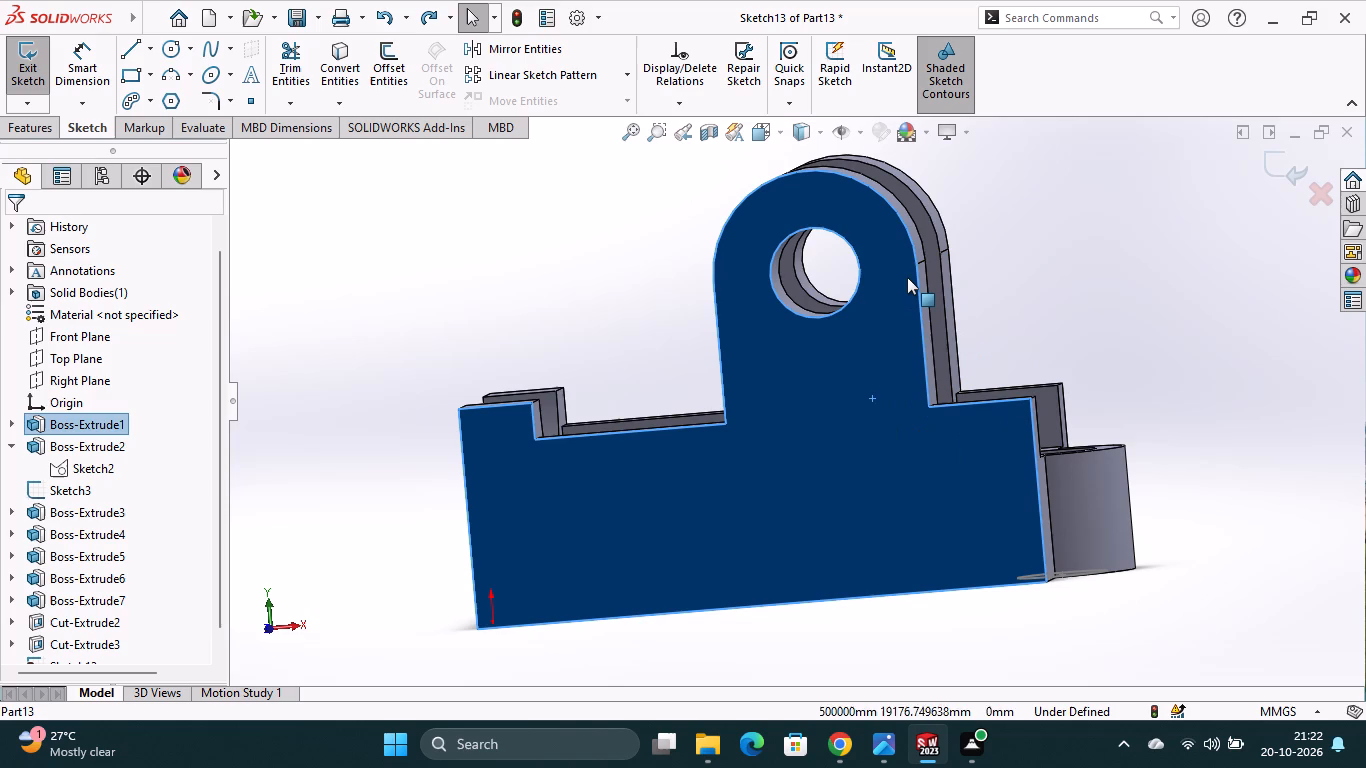
{"action": "left_click", "coordinate": [907, 277]}
{"action": "left_click", "coordinate": [754, 478]}
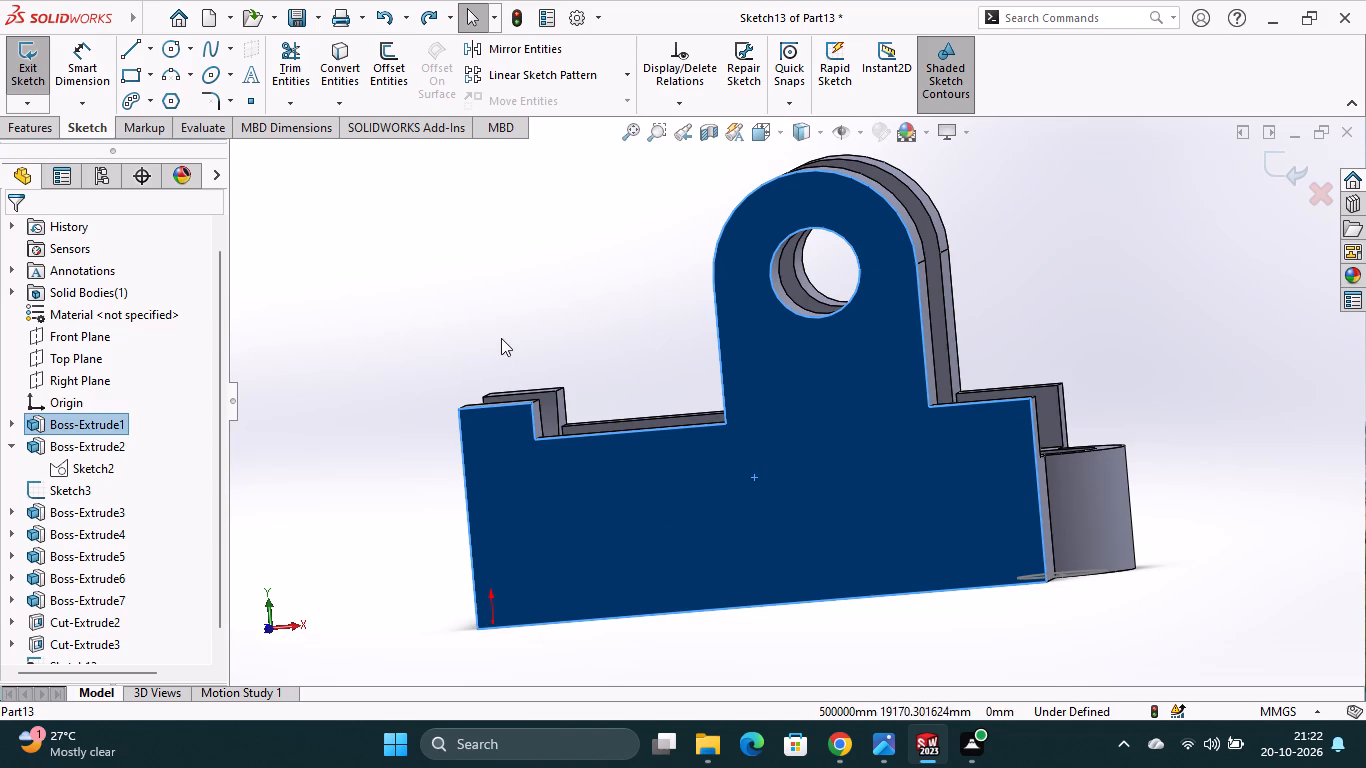
{"action": "right_click", "coordinate": [870, 521]}
{"action": "left_click", "coordinate": [752, 480]}
{"action": "left_click", "coordinate": [129, 428]}
{"action": "left_click", "coordinate": [102, 418]}
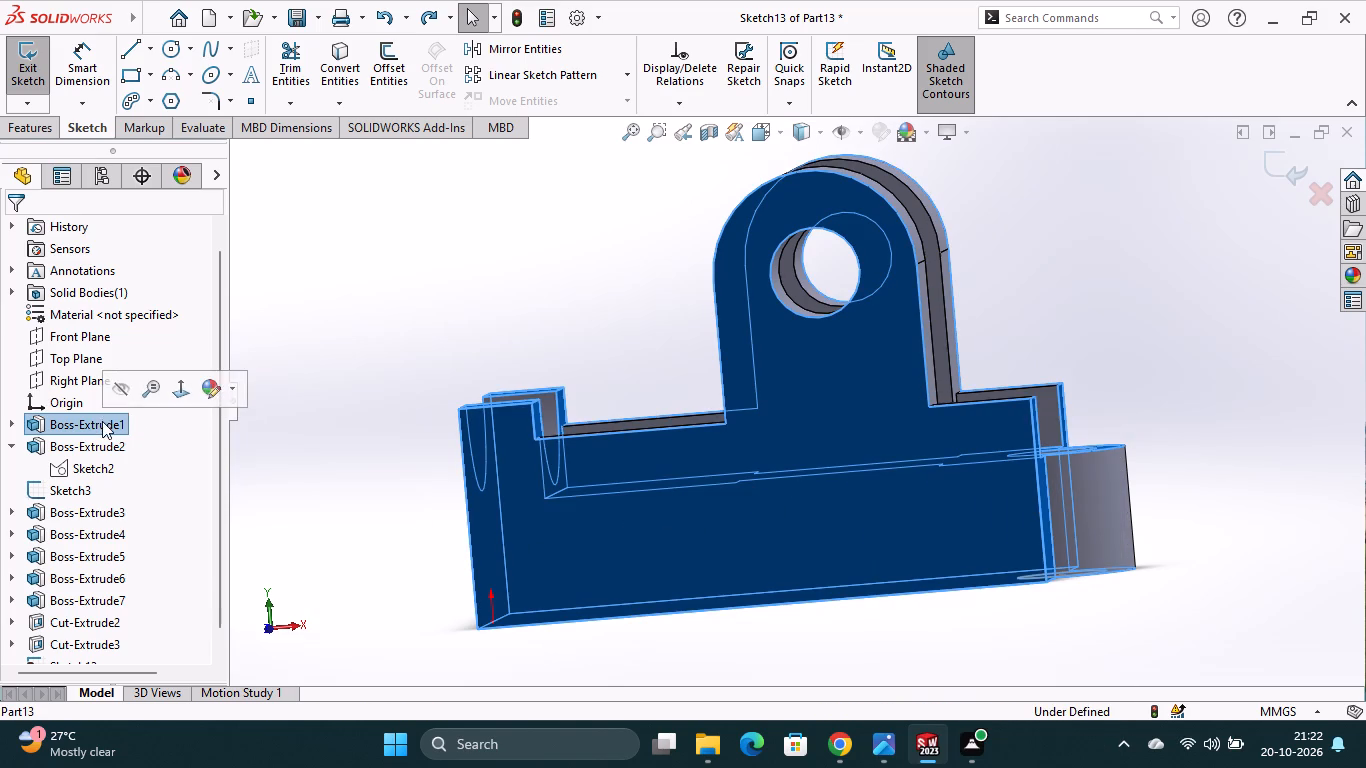
{"action": "left_click", "coordinate": [103, 424]}
{"action": "scroll", "coordinate": [633, 324], "scroll_direction": "up", "scroll_amount": 1}
{"action": "left_click", "coordinate": [675, 338]}
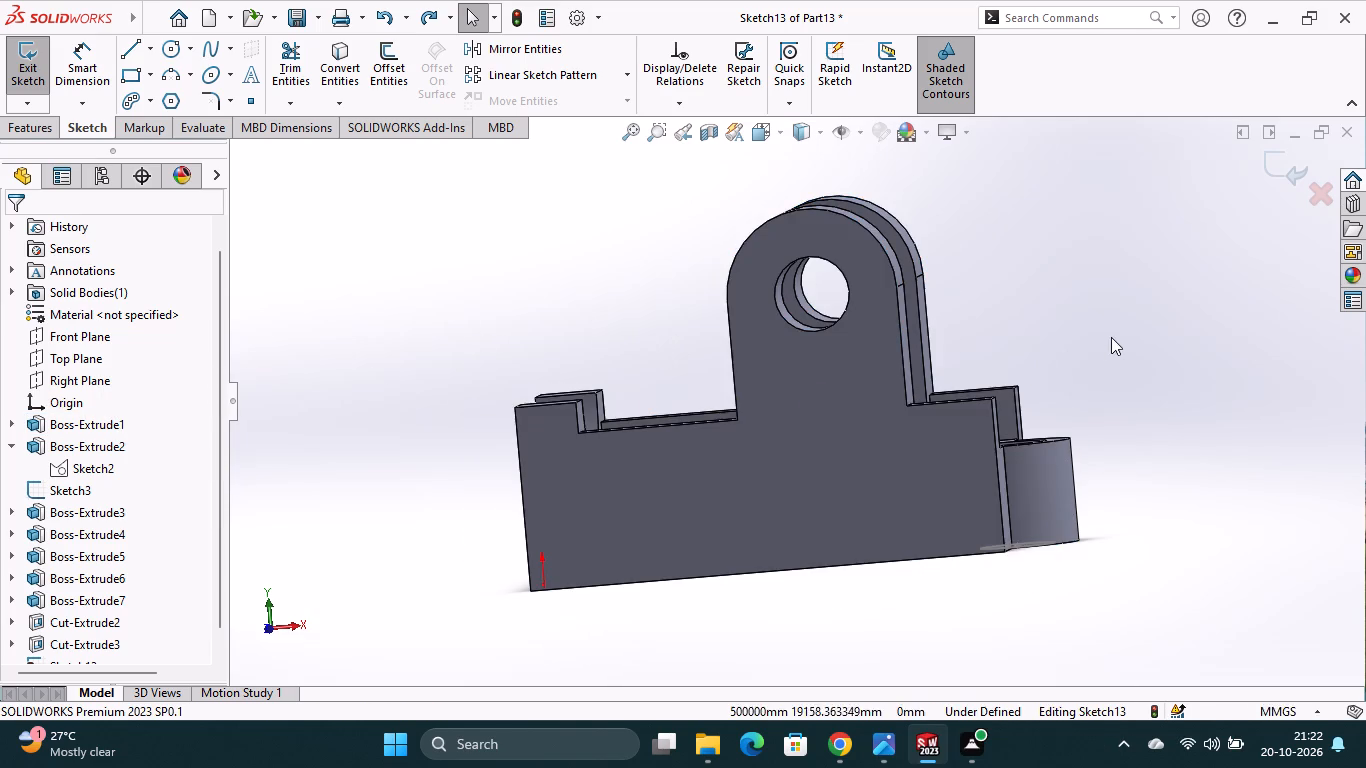
{"action": "middle_click_drag", "start_coordinate": [1108, 337], "coordinate": [1164, 366]}
{"action": "left_click", "coordinate": [971, 461]}
{"action": "left_click", "coordinate": [1133, 556]}
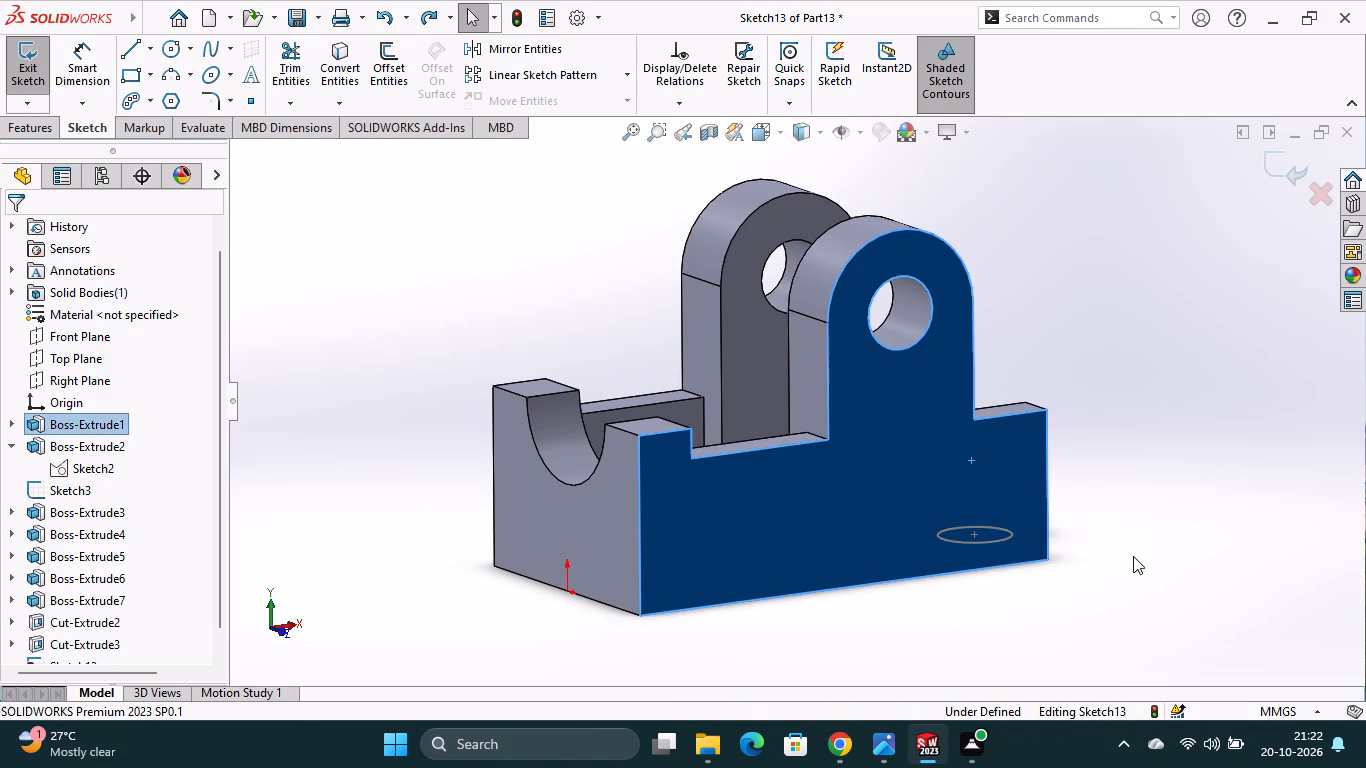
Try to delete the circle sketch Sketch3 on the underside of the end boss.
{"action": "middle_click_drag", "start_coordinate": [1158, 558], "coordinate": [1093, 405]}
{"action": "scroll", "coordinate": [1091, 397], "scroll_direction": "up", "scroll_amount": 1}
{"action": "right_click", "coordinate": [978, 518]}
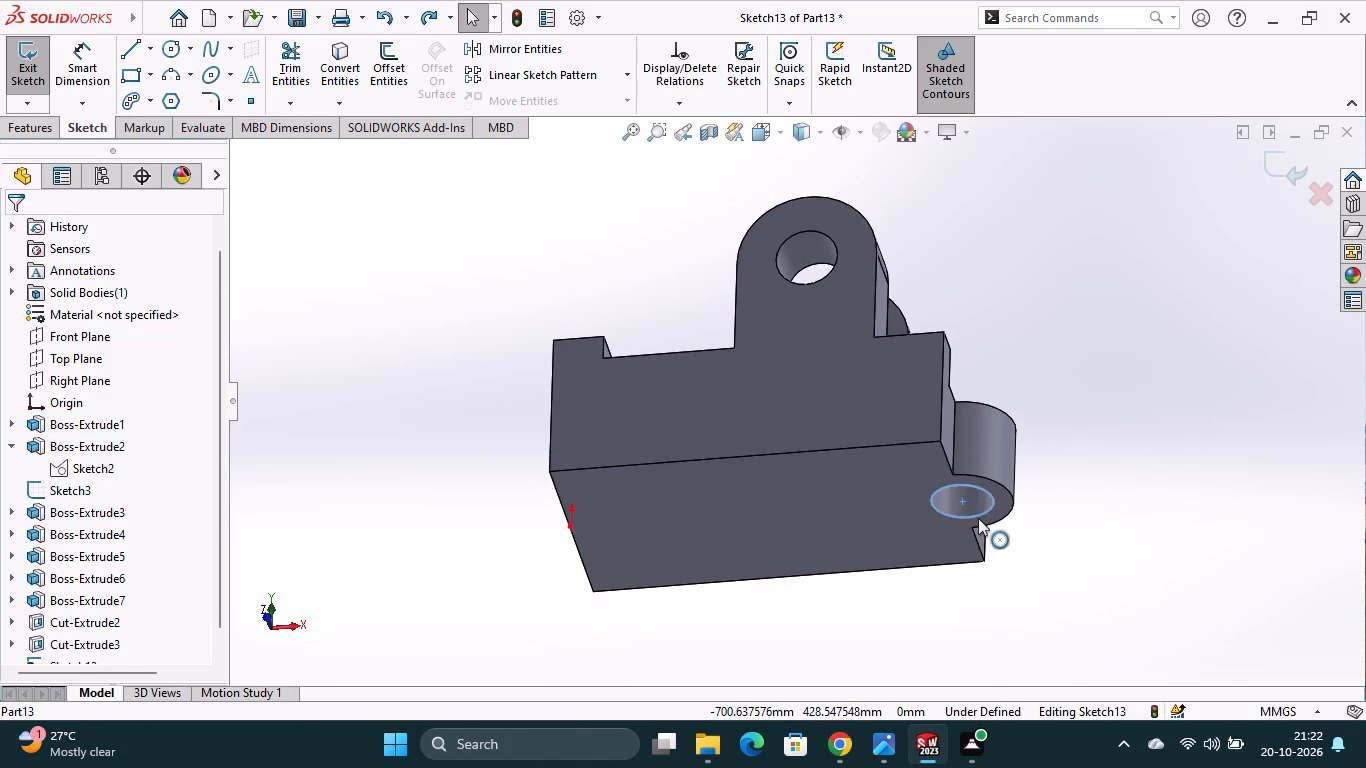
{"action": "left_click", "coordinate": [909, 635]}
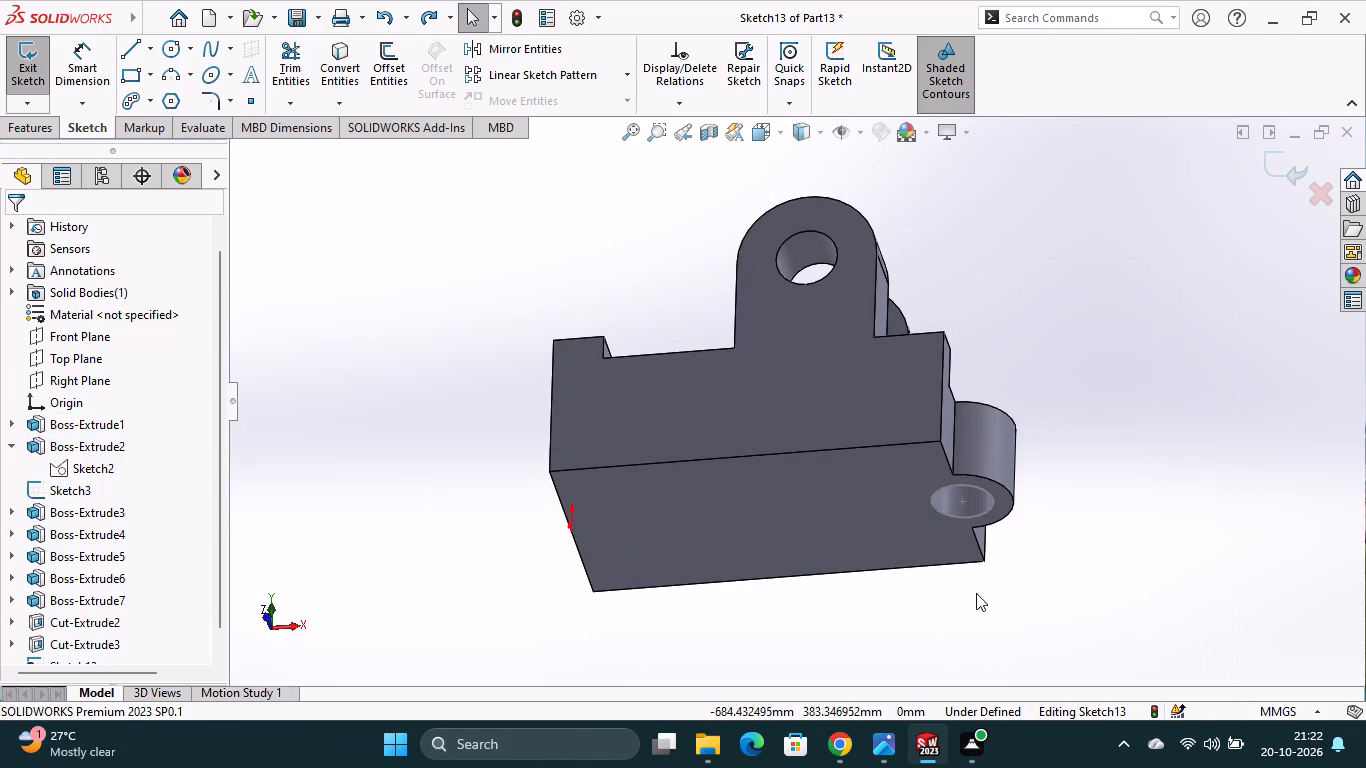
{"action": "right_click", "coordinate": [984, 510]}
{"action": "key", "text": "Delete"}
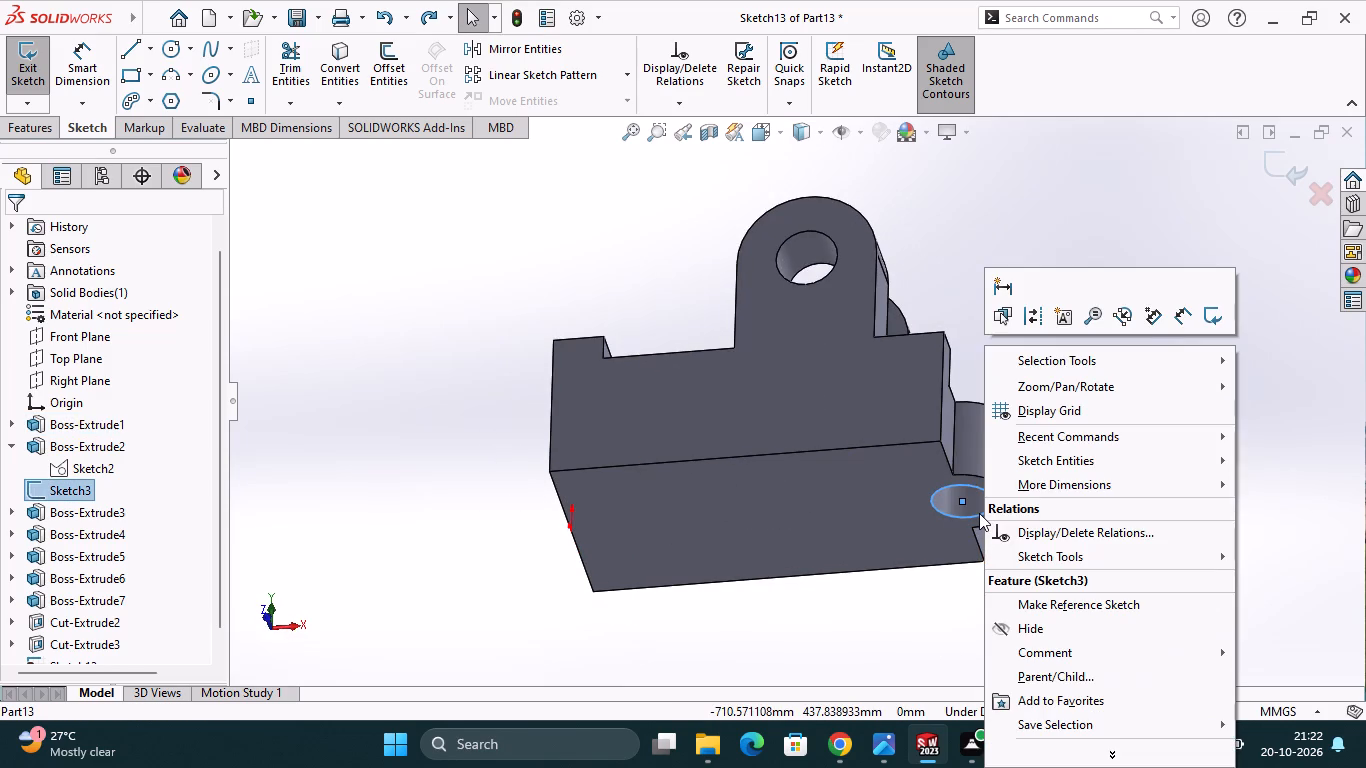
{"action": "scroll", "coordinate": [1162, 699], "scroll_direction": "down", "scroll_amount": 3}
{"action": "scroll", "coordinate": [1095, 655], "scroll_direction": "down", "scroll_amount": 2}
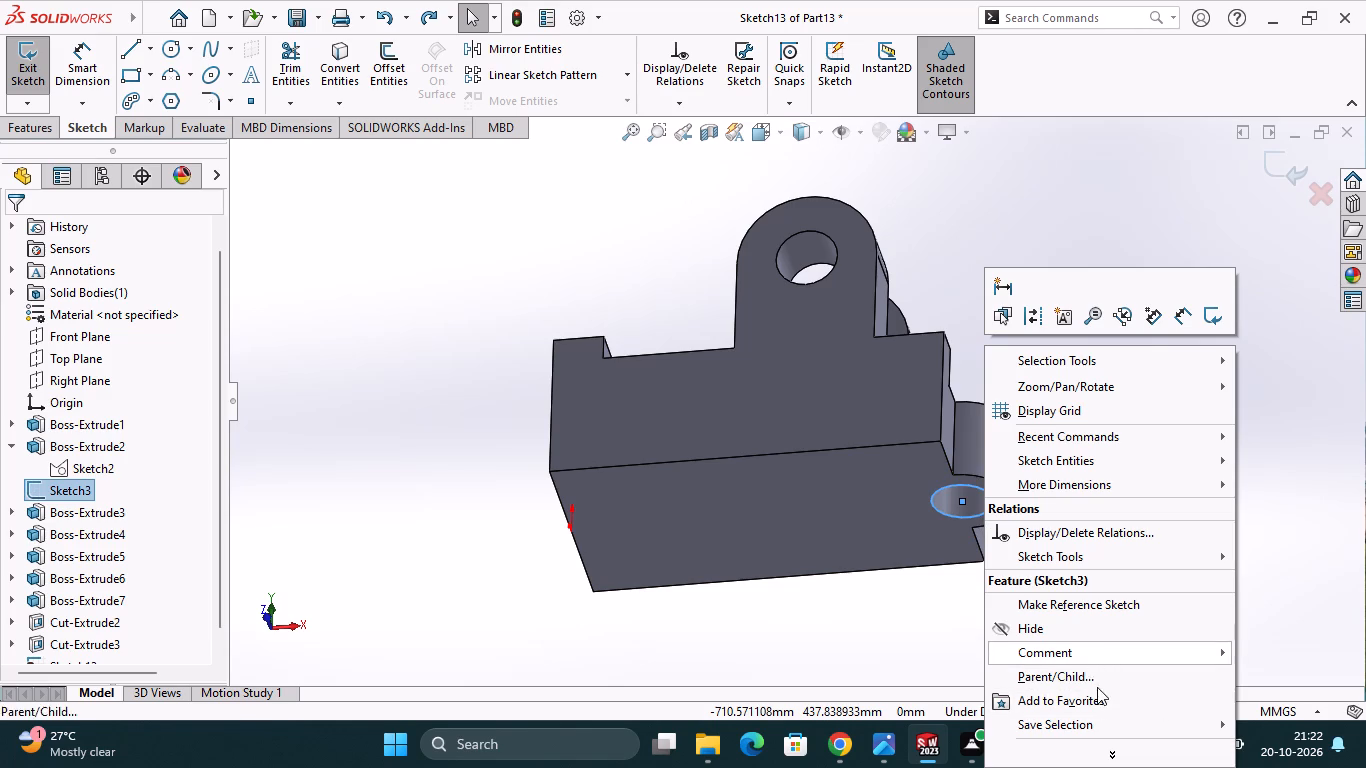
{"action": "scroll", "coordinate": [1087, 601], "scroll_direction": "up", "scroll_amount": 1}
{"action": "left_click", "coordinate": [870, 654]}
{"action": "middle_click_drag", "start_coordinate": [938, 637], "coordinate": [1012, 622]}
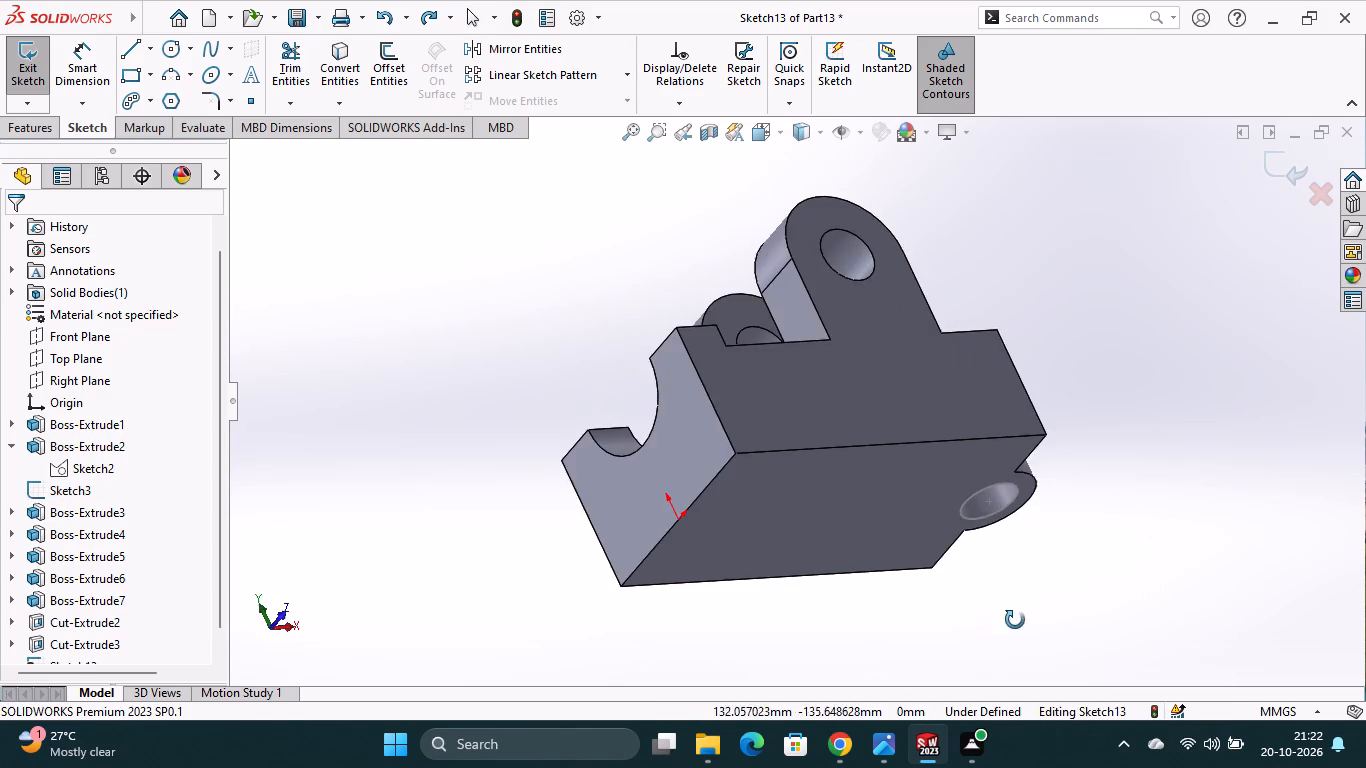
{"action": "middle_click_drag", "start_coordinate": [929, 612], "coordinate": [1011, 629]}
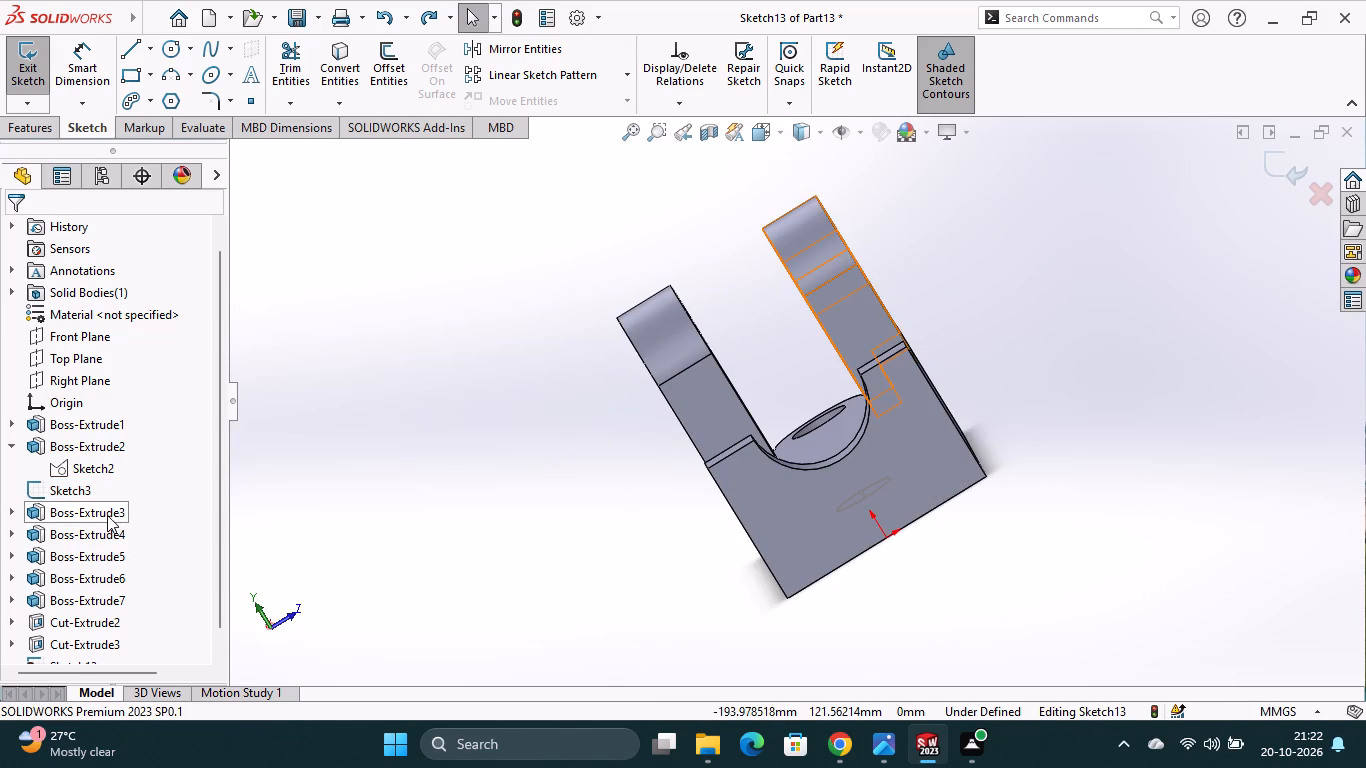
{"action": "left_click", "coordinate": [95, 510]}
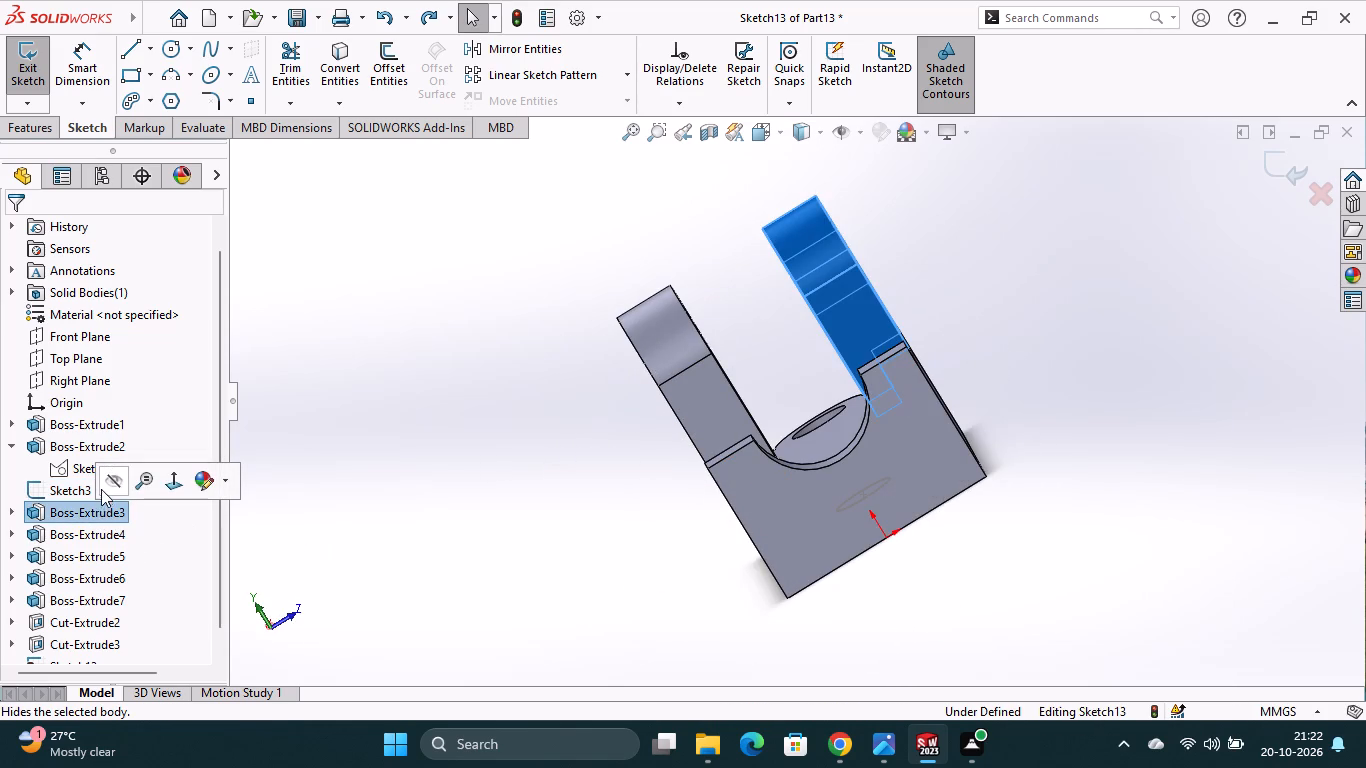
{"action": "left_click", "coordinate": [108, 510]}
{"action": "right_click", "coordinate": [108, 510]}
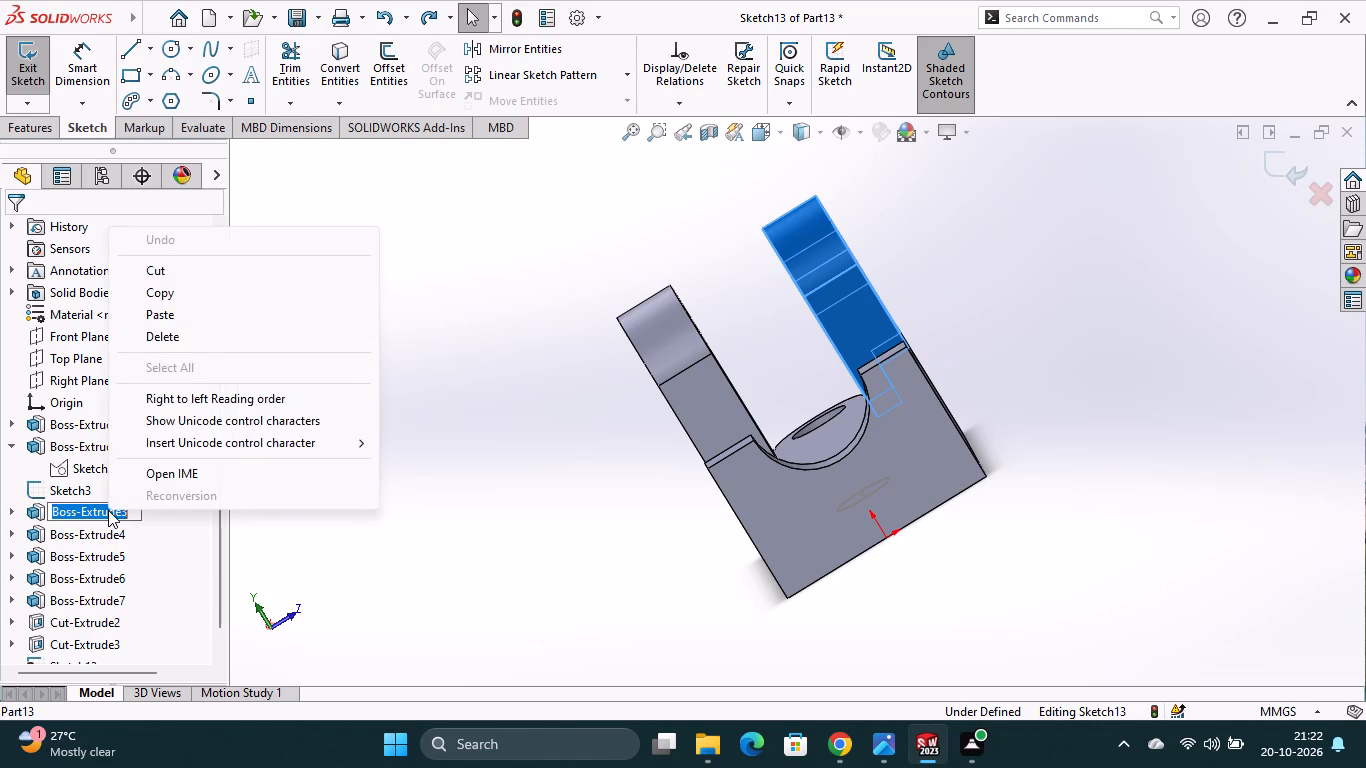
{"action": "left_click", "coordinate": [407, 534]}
Switch to the isometric view and examine the end boss, uprights and half-round recess from several angles.
{"action": "scroll", "coordinate": [929, 528], "scroll_direction": "up", "scroll_amount": 2}
{"action": "scroll", "coordinate": [1053, 528], "scroll_direction": "up", "scroll_amount": 1}
{"action": "middle_click_drag", "start_coordinate": [1053, 528], "coordinate": [786, 563]}
{"action": "scroll", "coordinate": [801, 552], "scroll_direction": "up", "scroll_amount": 1}
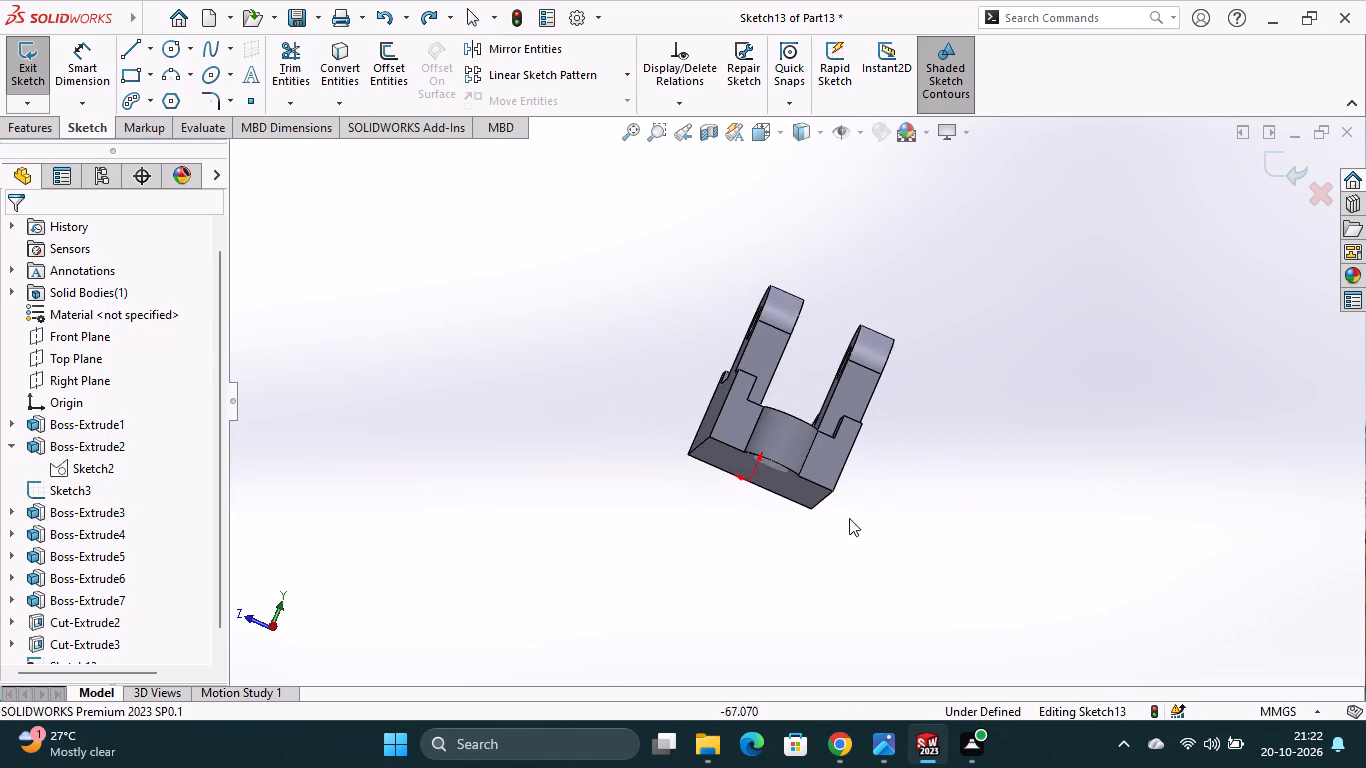
{"action": "left_click", "coordinate": [786, 134]}
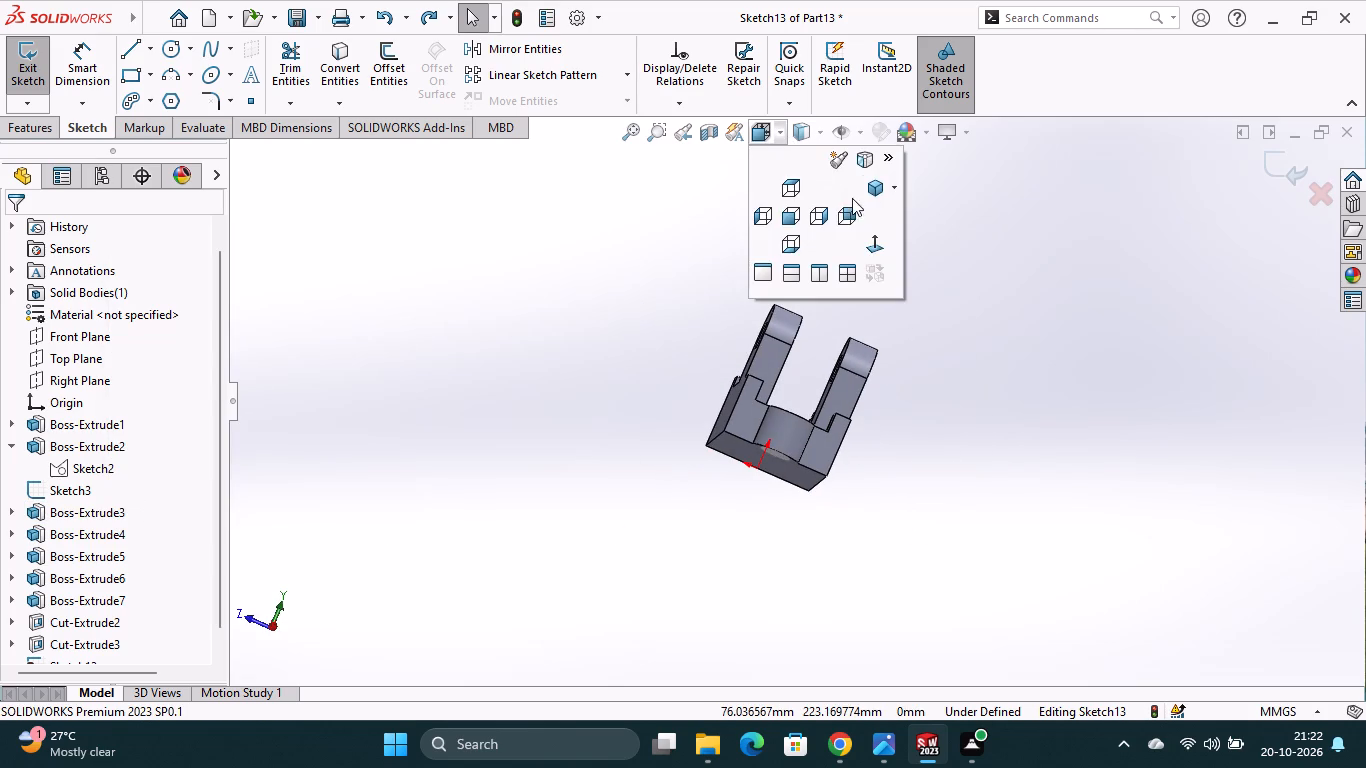
{"action": "left_click", "coordinate": [879, 191]}
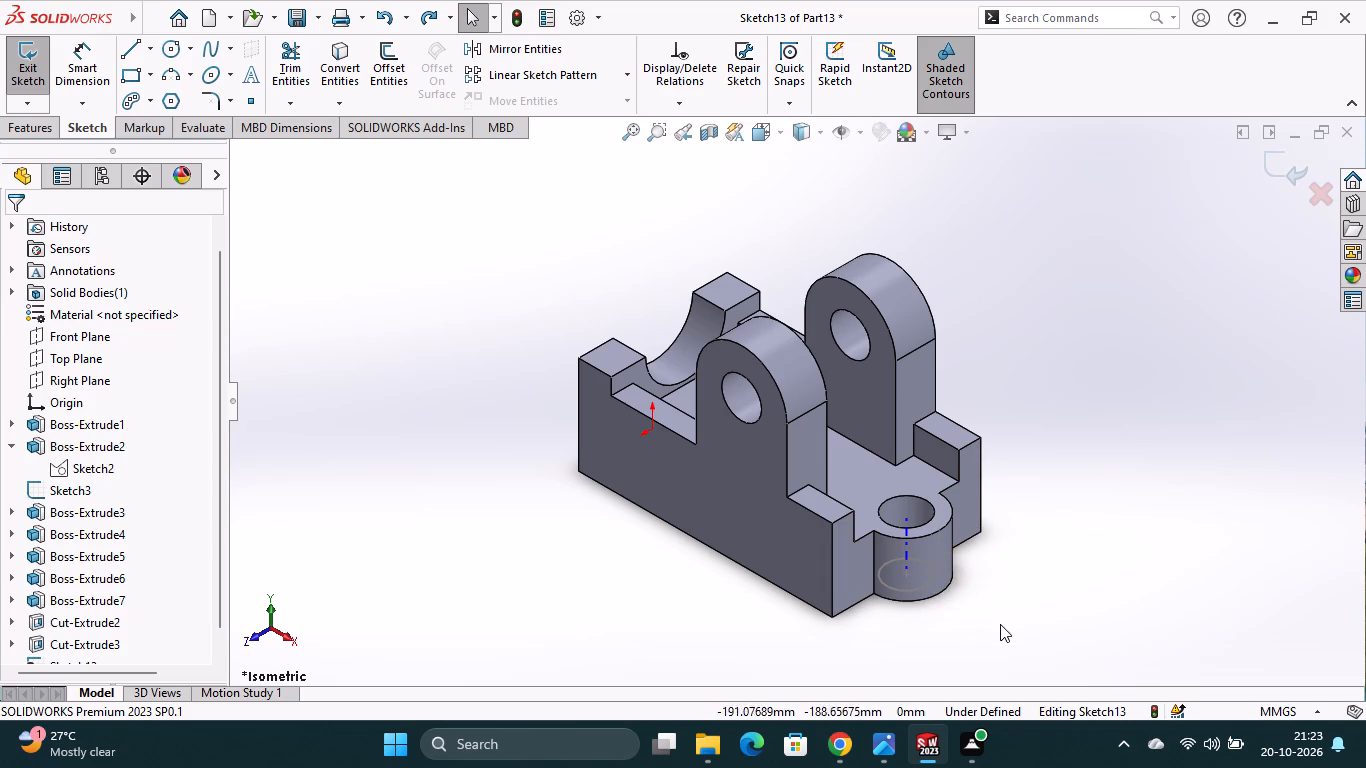
{"action": "middle_click_drag", "start_coordinate": [1000, 624], "coordinate": [996, 538]}
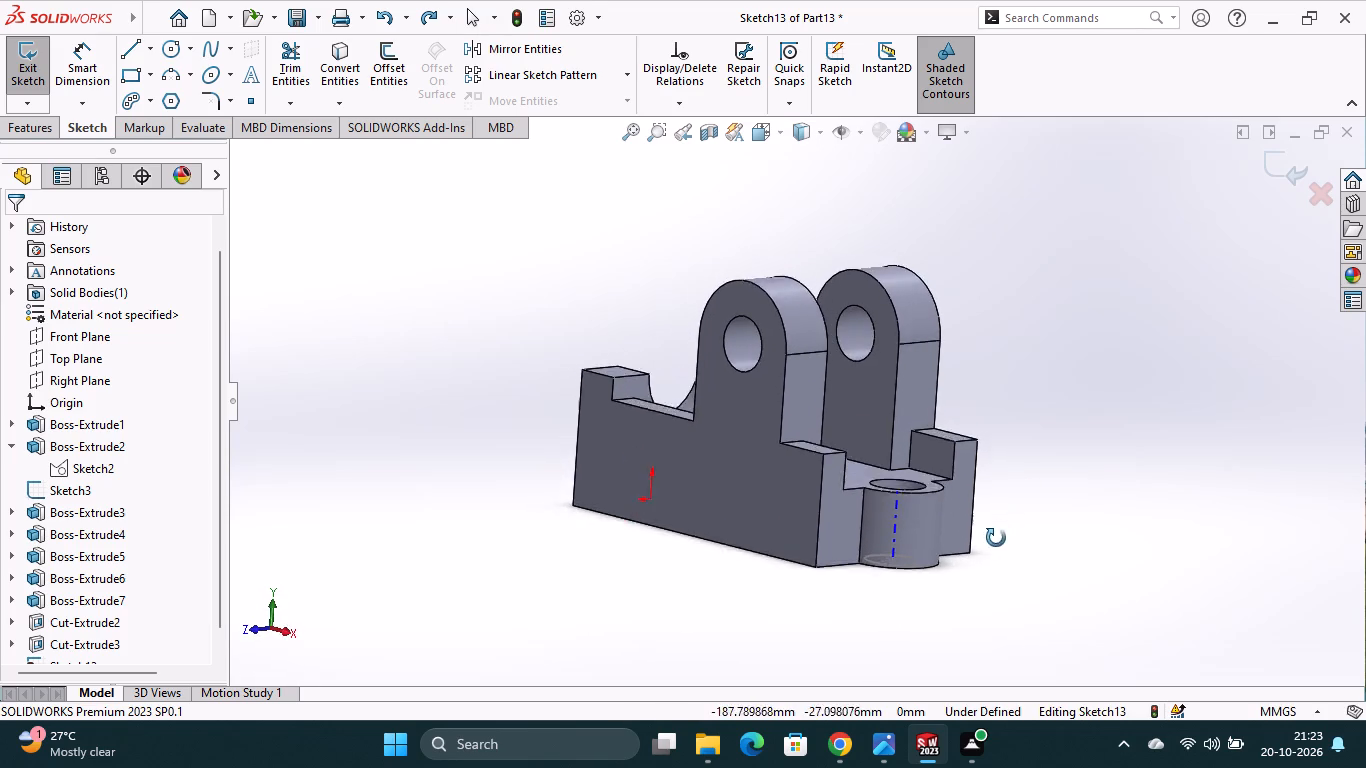
{"action": "middle_click_drag", "start_coordinate": [996, 538], "coordinate": [992, 570]}
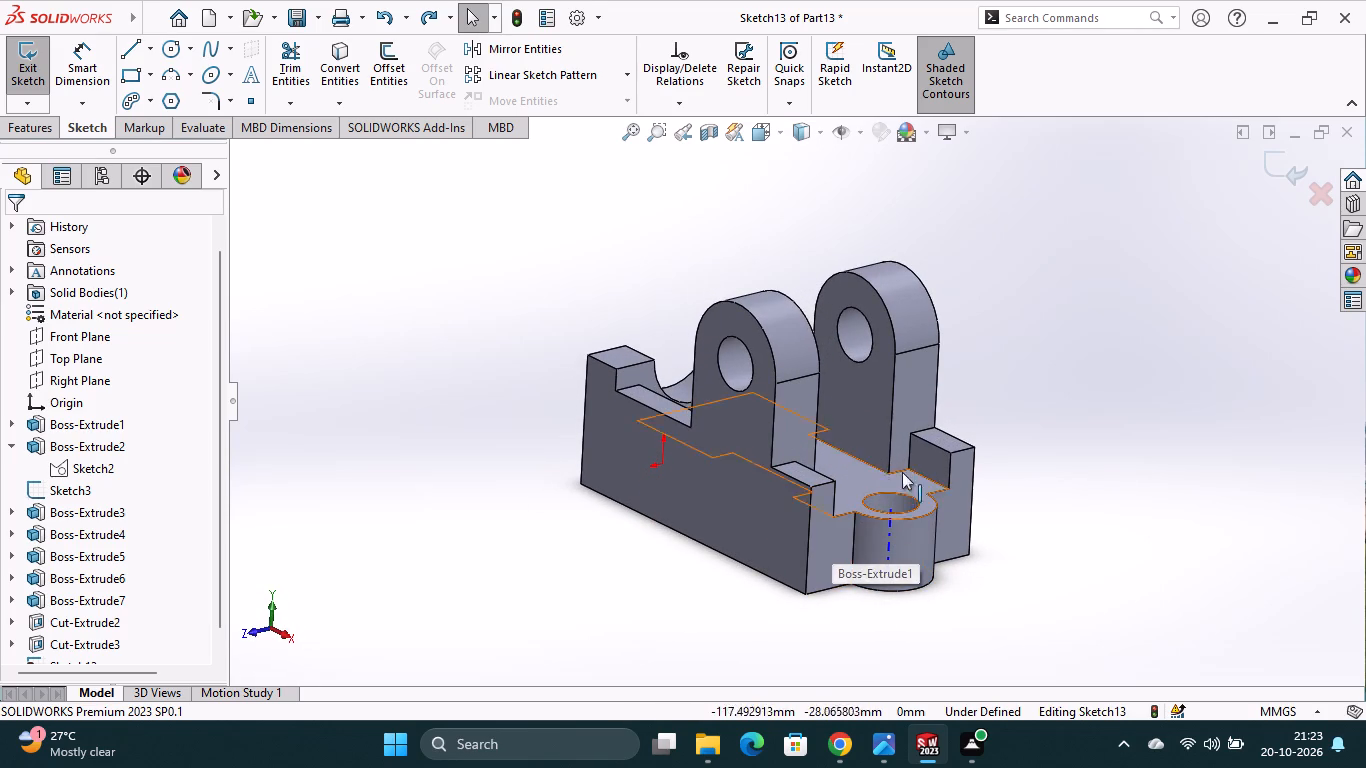
{"action": "middle_click_drag", "start_coordinate": [1029, 541], "coordinate": [1010, 545]}
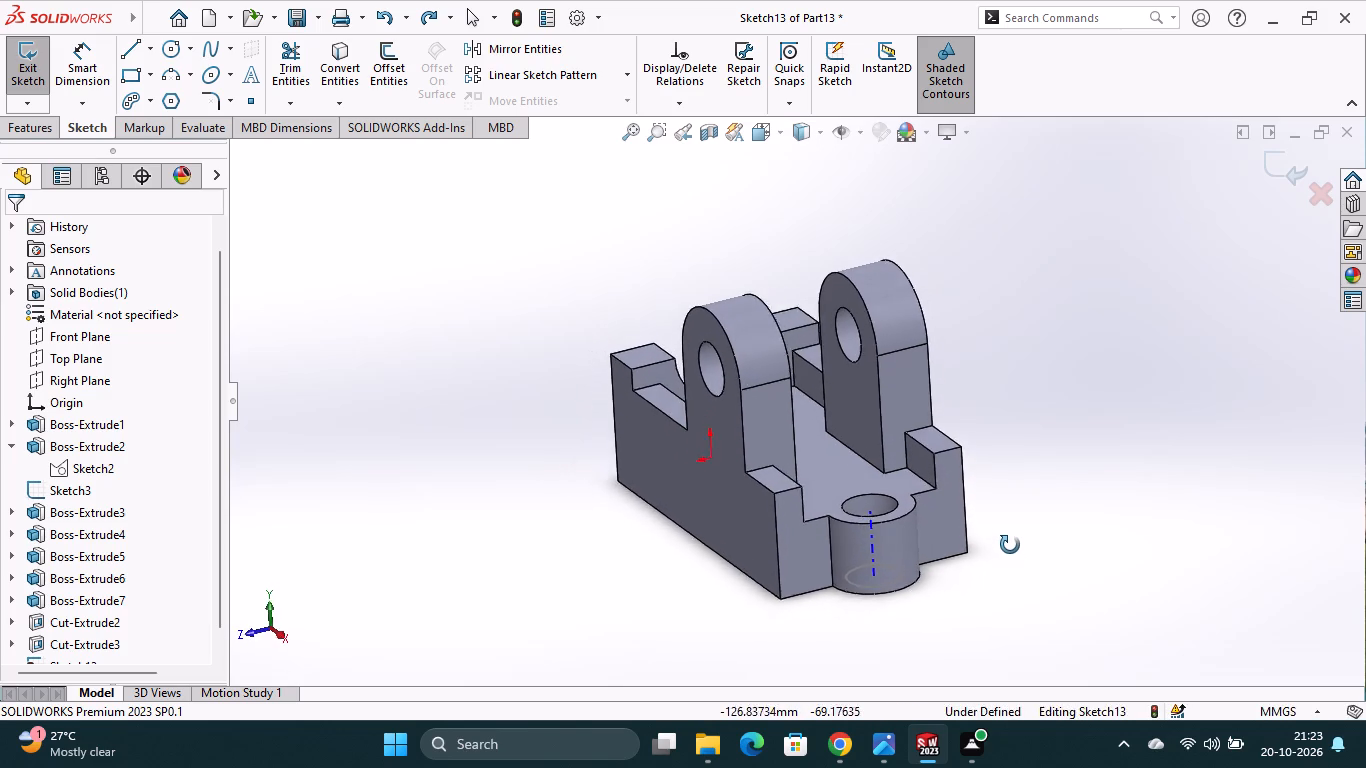
{"action": "middle_click_drag", "start_coordinate": [1010, 545], "coordinate": [1045, 527]}
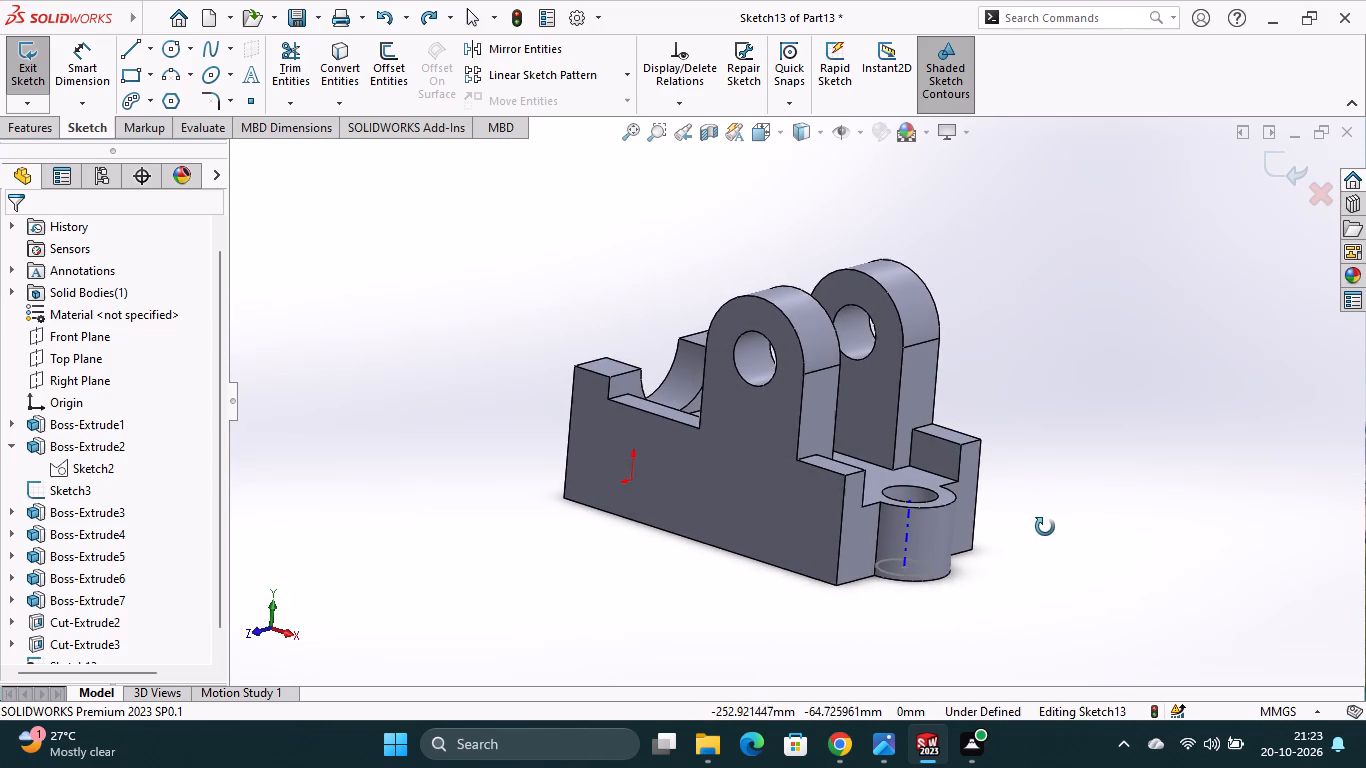
{"action": "middle_click_drag", "start_coordinate": [1045, 527], "coordinate": [1056, 525]}
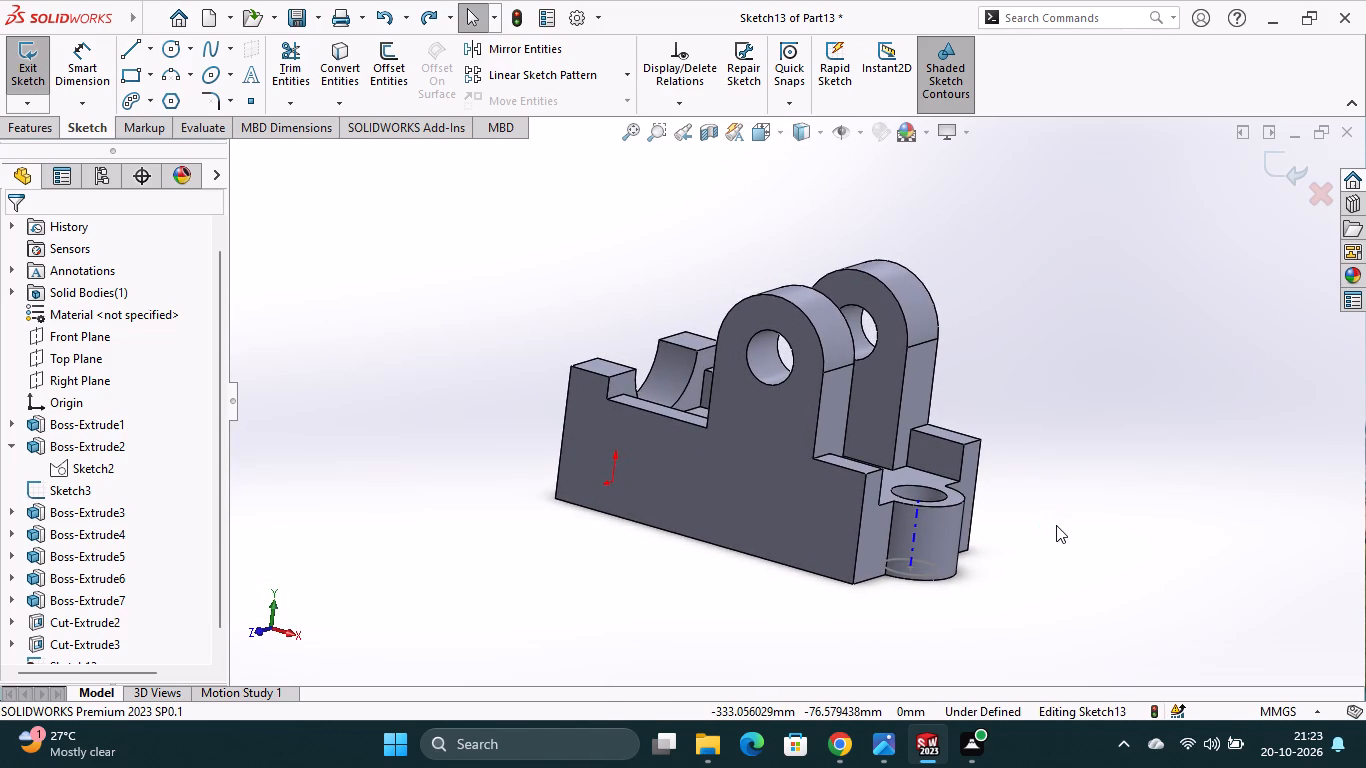
{"action": "middle_click_drag", "start_coordinate": [1027, 516], "coordinate": [1027, 523]}
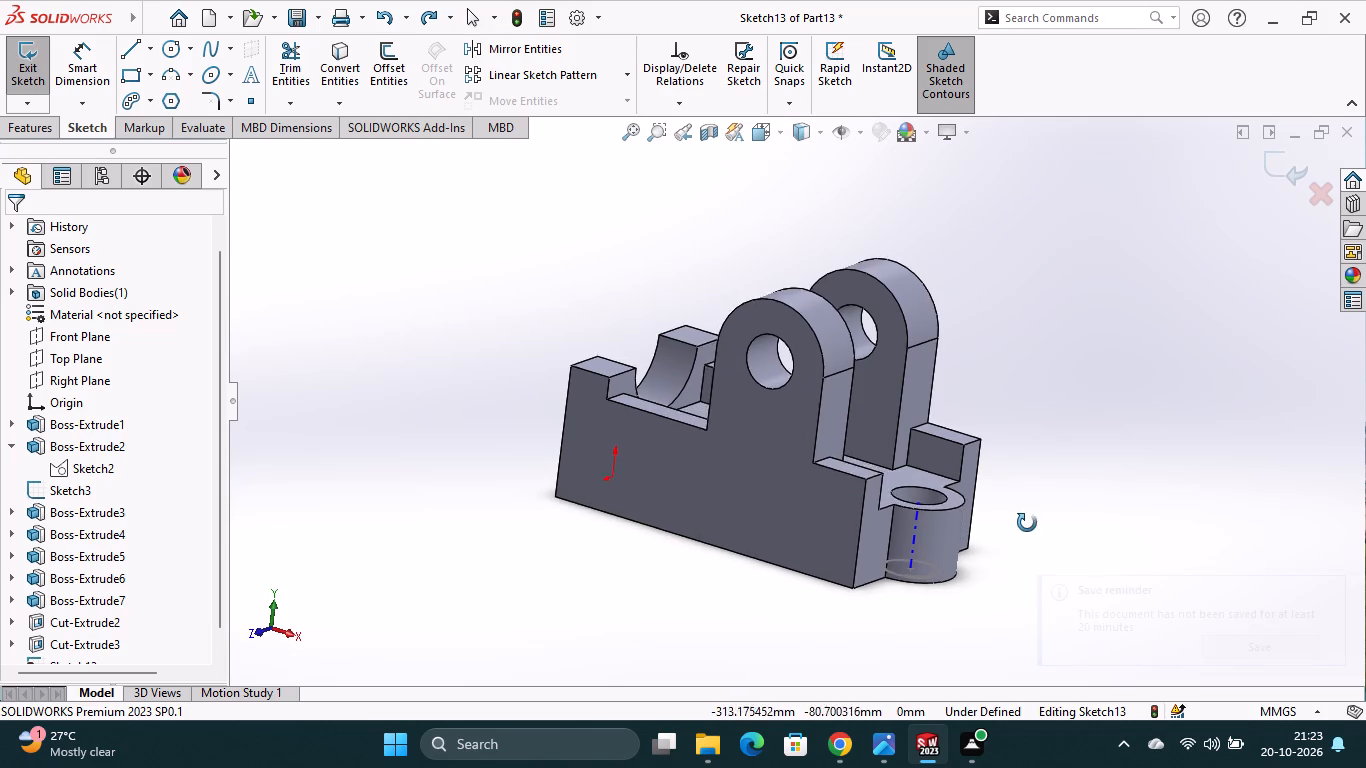
{"action": "middle_click_drag", "start_coordinate": [1027, 523], "coordinate": [1011, 528]}
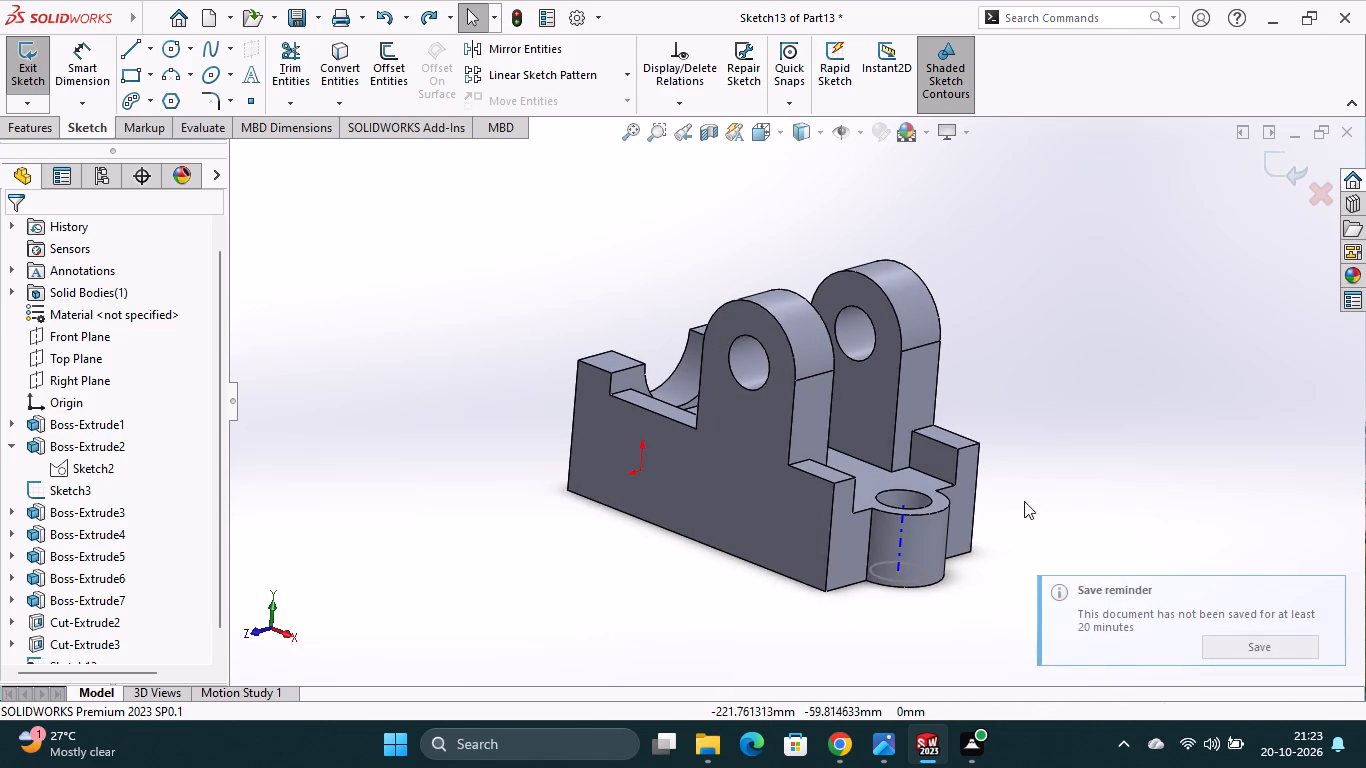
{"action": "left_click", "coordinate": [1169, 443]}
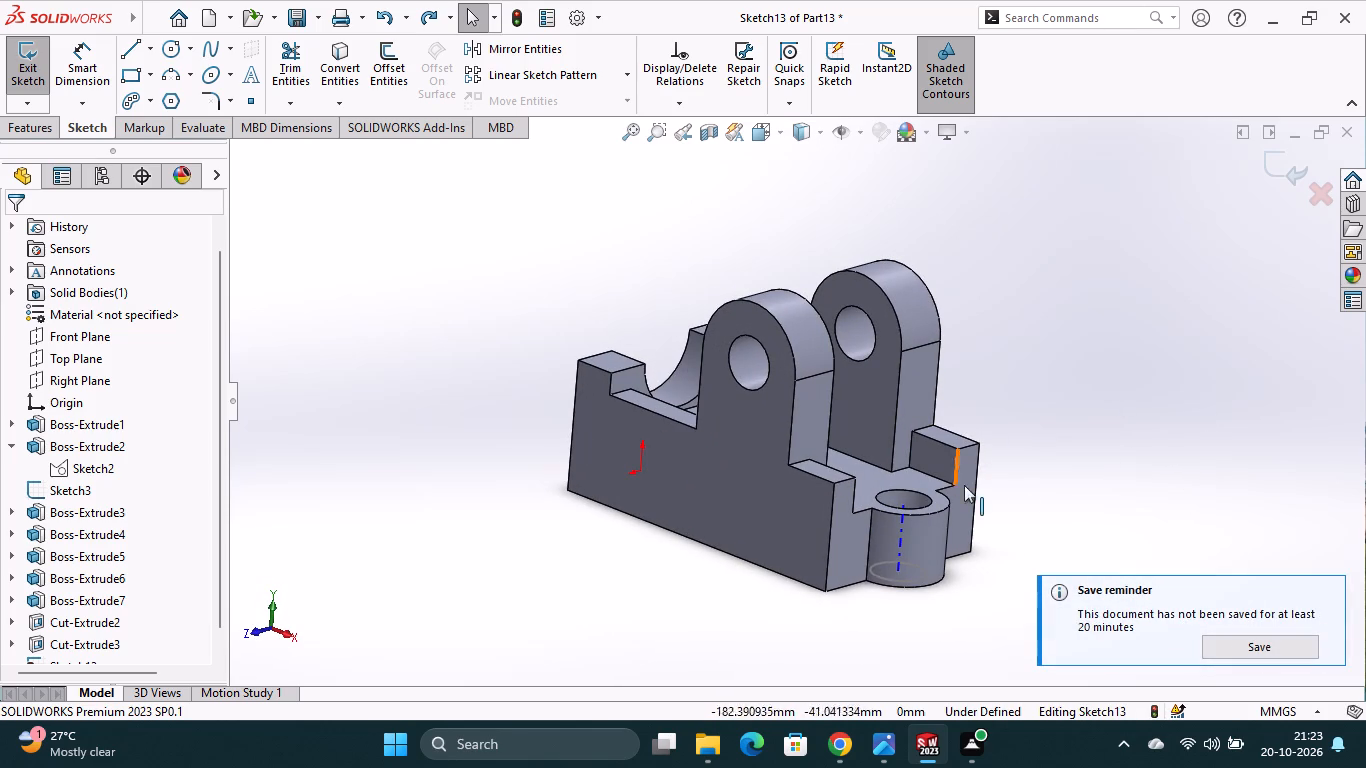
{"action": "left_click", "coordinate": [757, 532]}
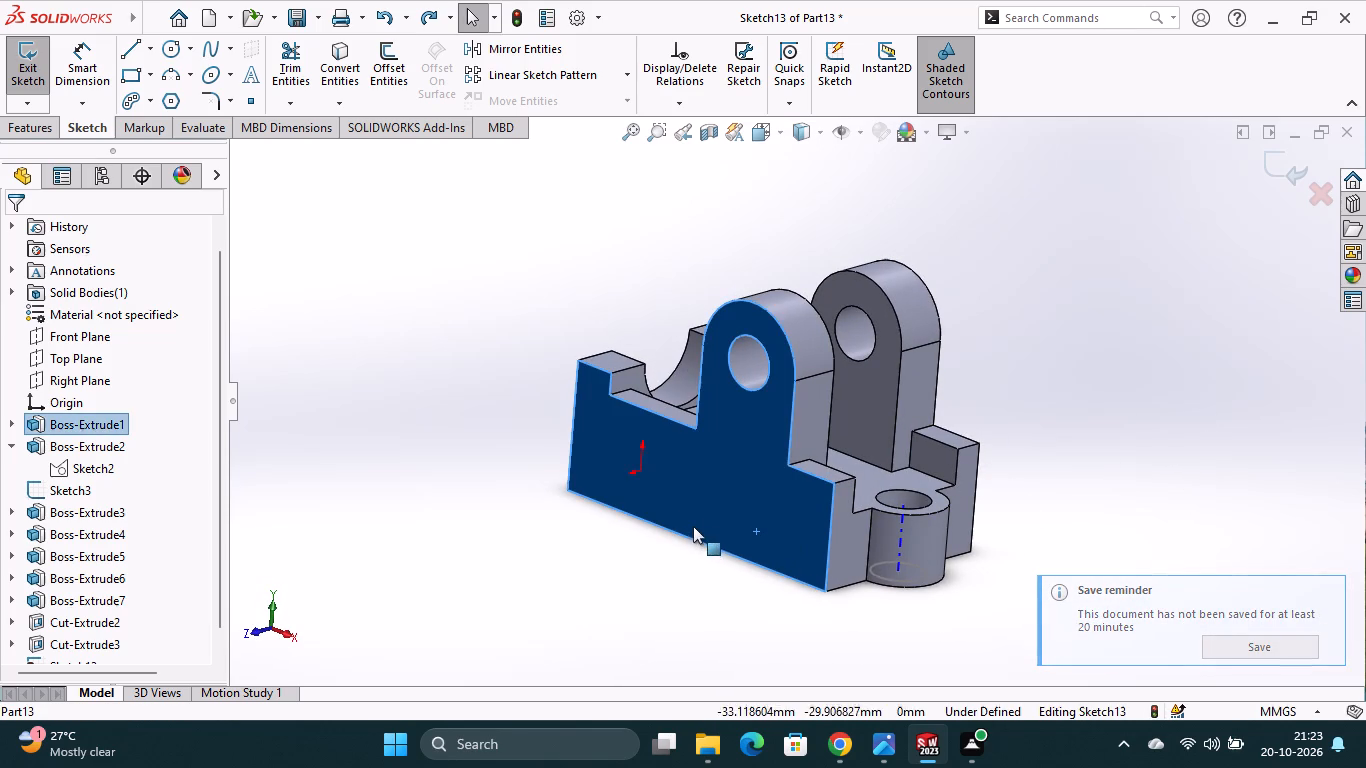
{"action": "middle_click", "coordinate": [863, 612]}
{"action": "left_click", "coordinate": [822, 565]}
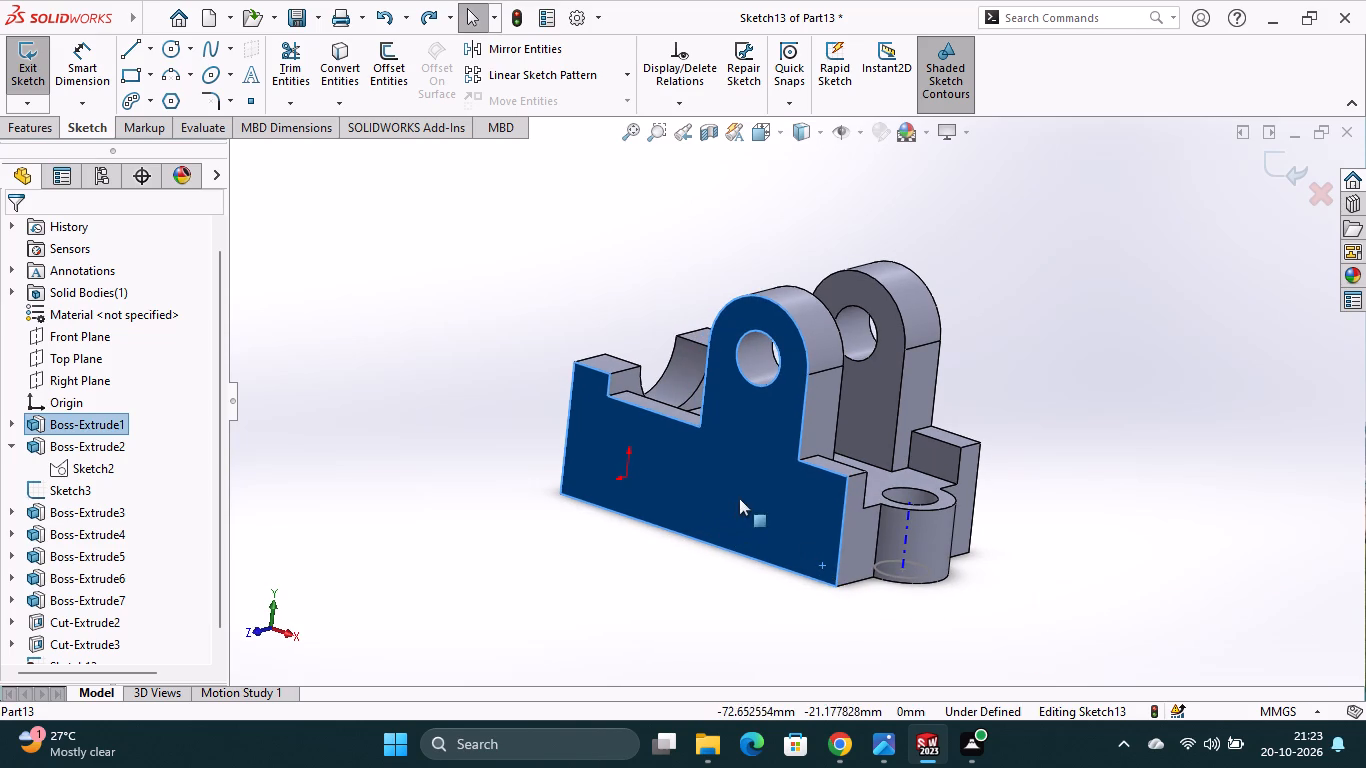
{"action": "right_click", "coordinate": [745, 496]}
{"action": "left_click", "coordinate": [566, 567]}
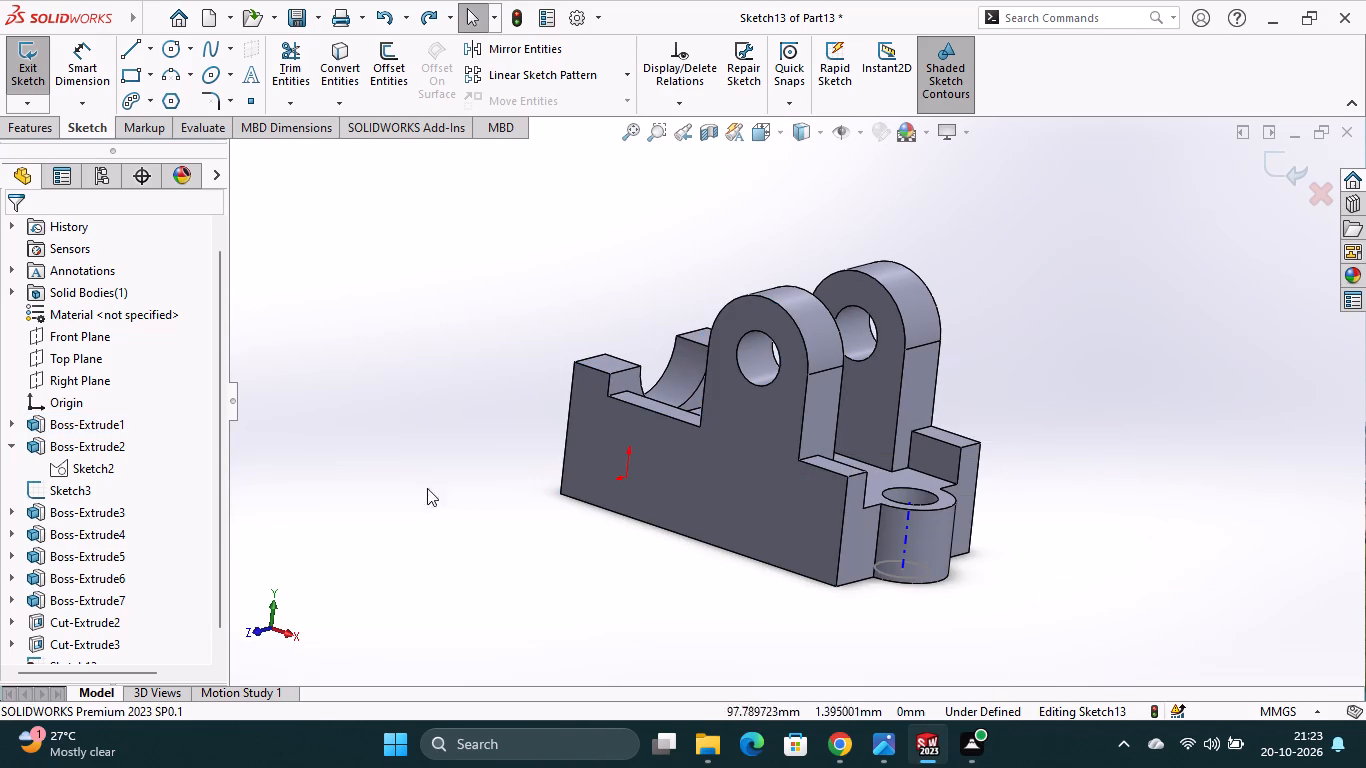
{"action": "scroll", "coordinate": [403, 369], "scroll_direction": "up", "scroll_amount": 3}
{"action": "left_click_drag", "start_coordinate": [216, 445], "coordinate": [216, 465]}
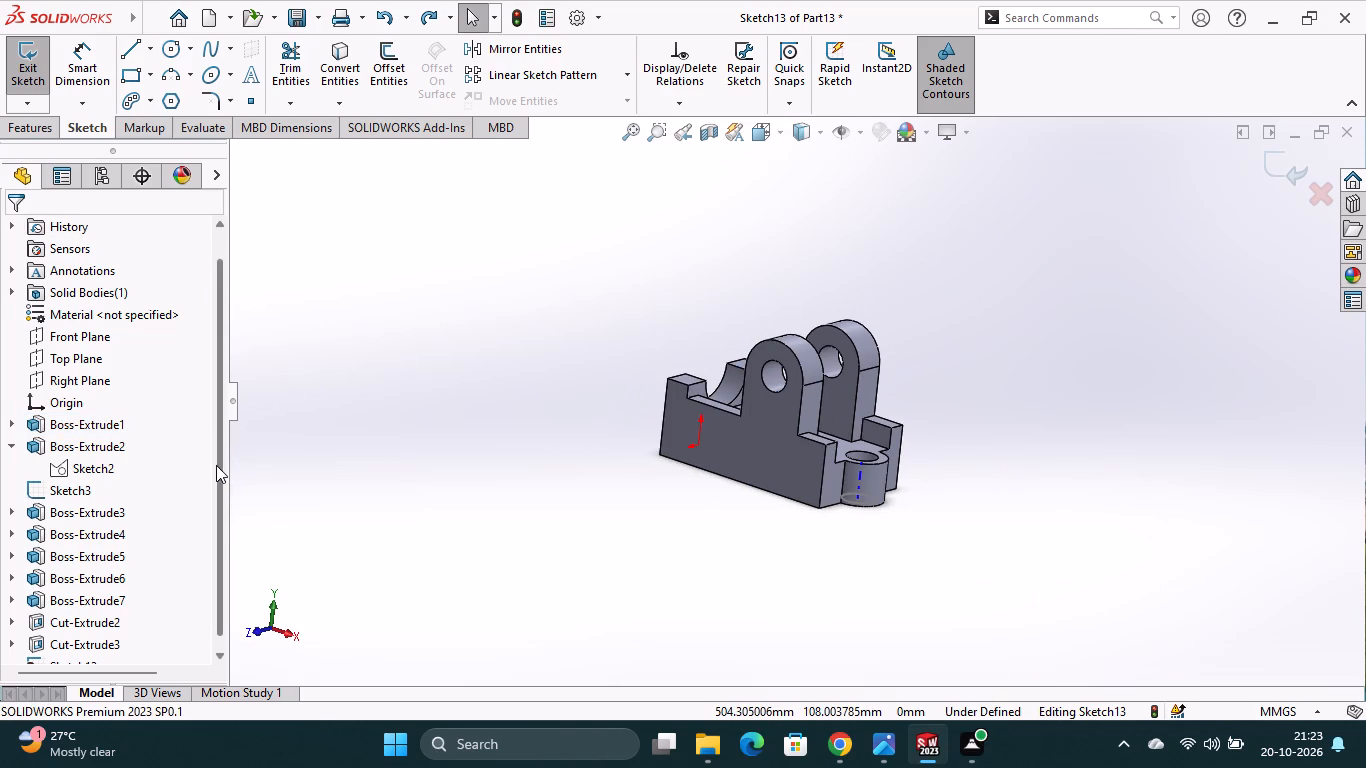
Exit the open sketch, Sketch13.
{"action": "left_click_drag", "start_coordinate": [216, 465], "coordinate": [222, 525]}
{"action": "left_click", "coordinate": [508, 498]}
{"action": "left_click", "coordinate": [1288, 178]}
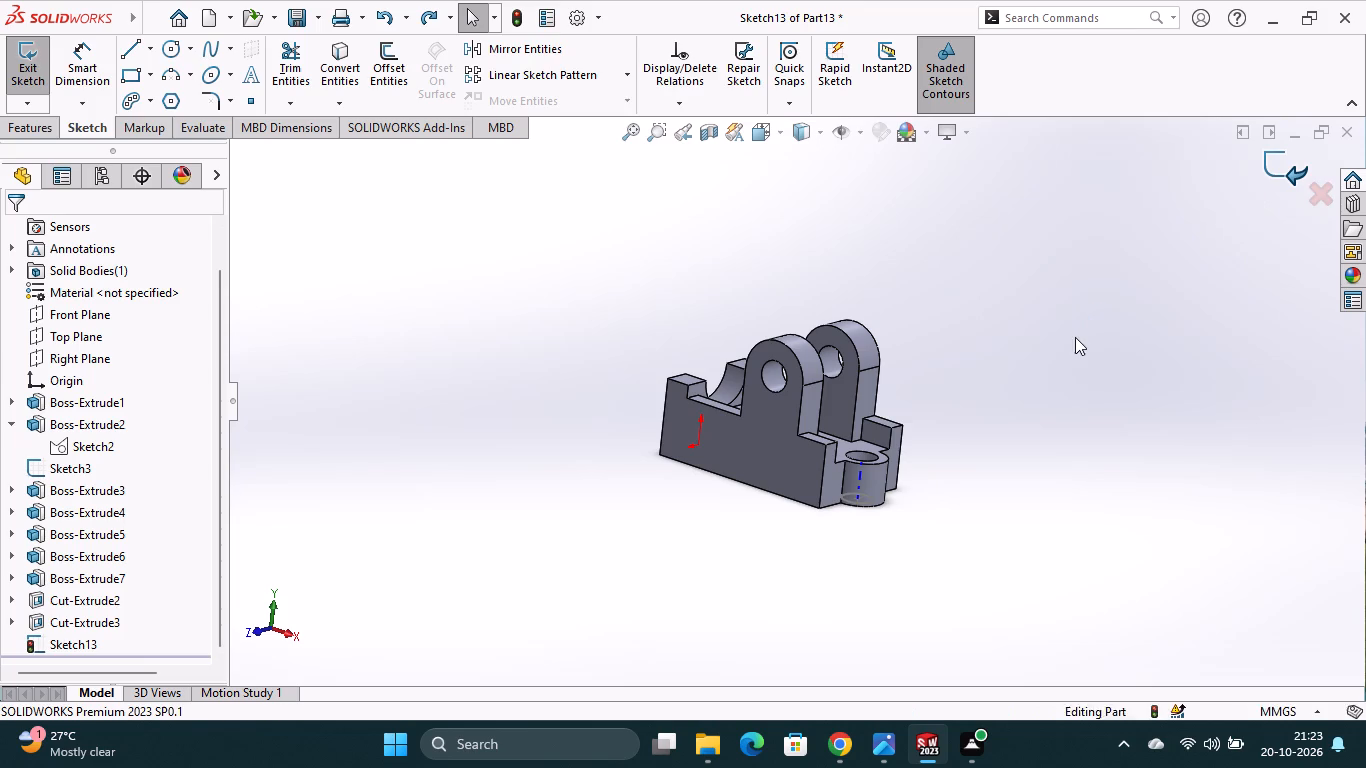
{"action": "scroll", "coordinate": [927, 481], "scroll_direction": "up", "scroll_amount": 1}
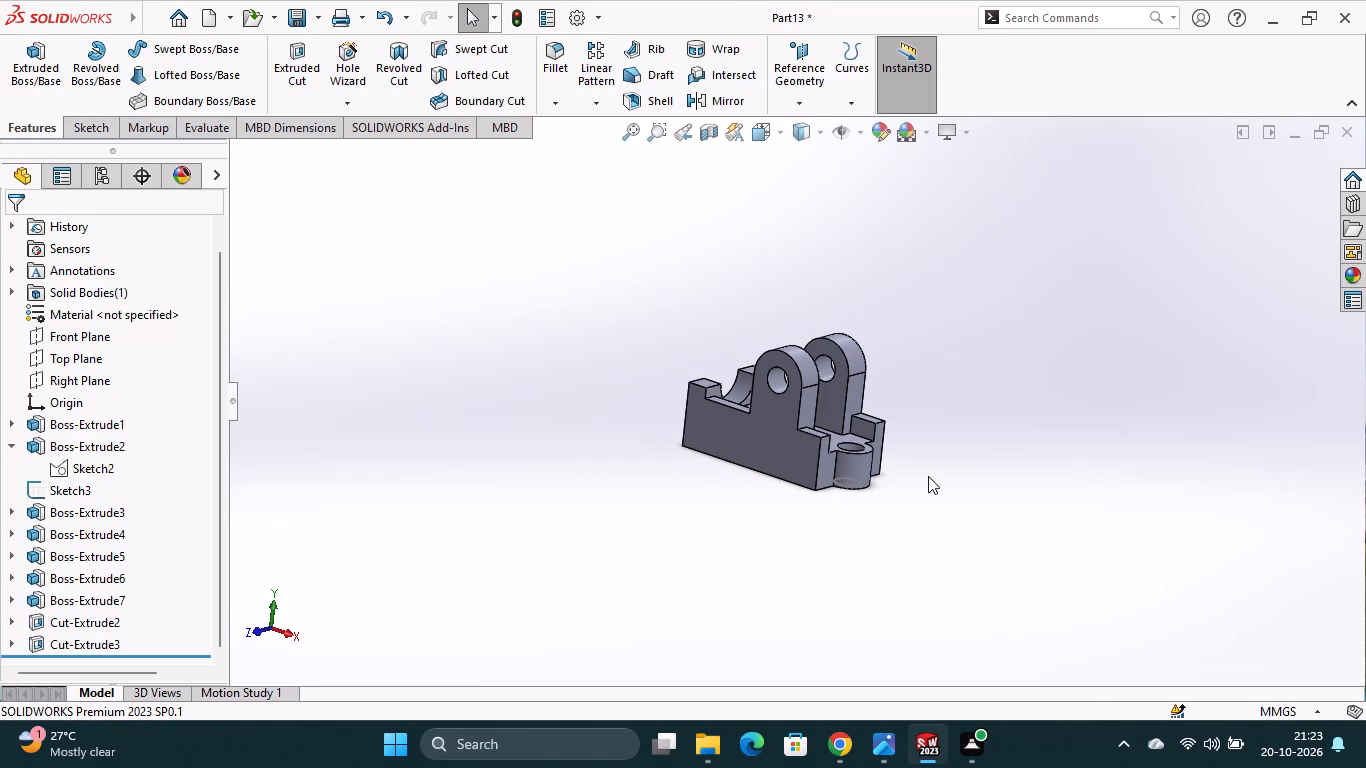
{"action": "middle_click", "coordinate": [929, 476]}
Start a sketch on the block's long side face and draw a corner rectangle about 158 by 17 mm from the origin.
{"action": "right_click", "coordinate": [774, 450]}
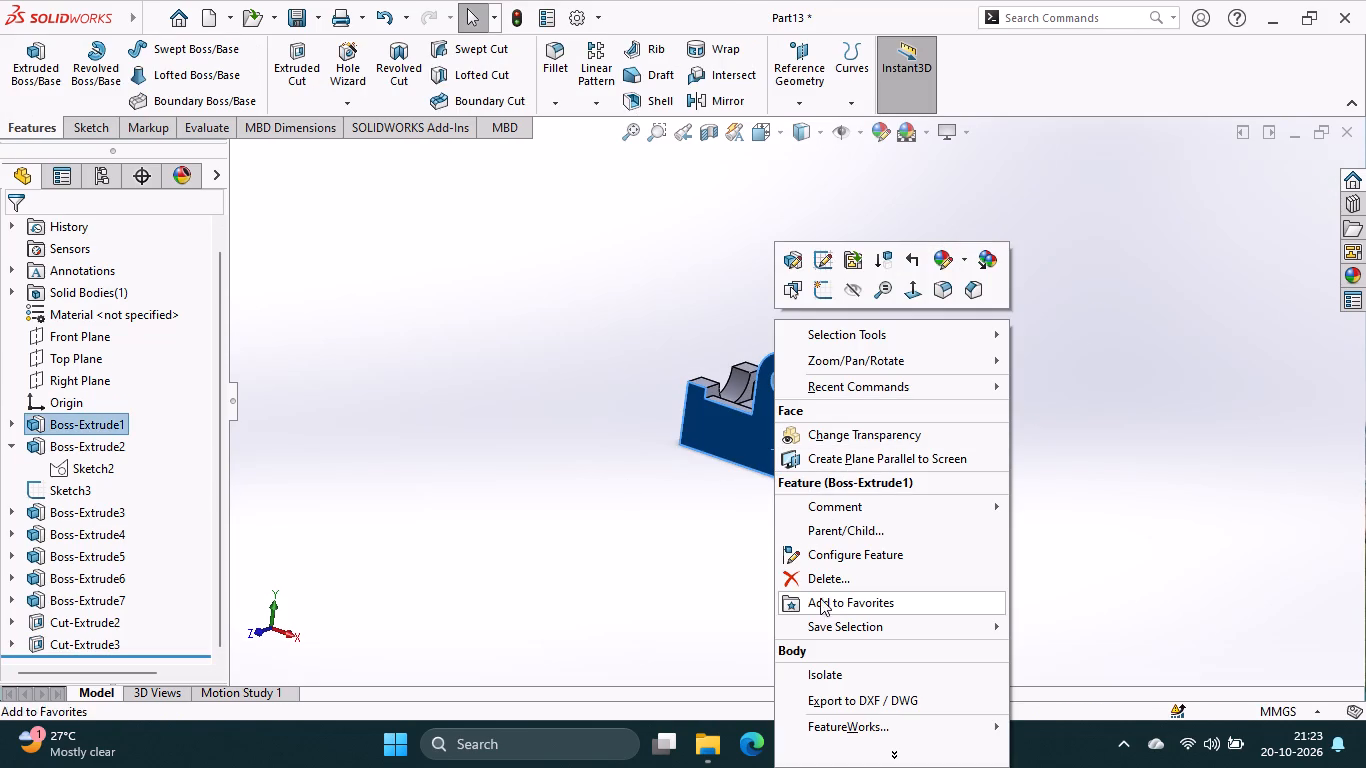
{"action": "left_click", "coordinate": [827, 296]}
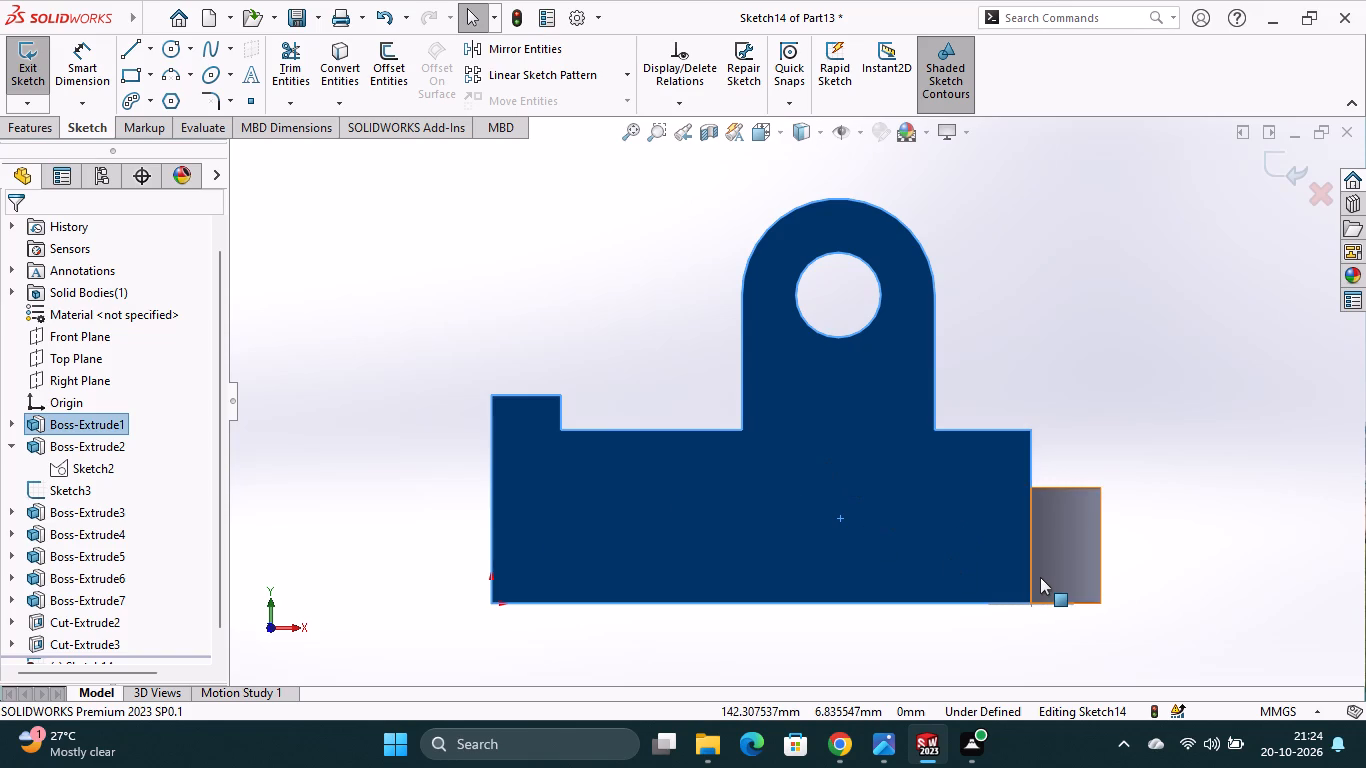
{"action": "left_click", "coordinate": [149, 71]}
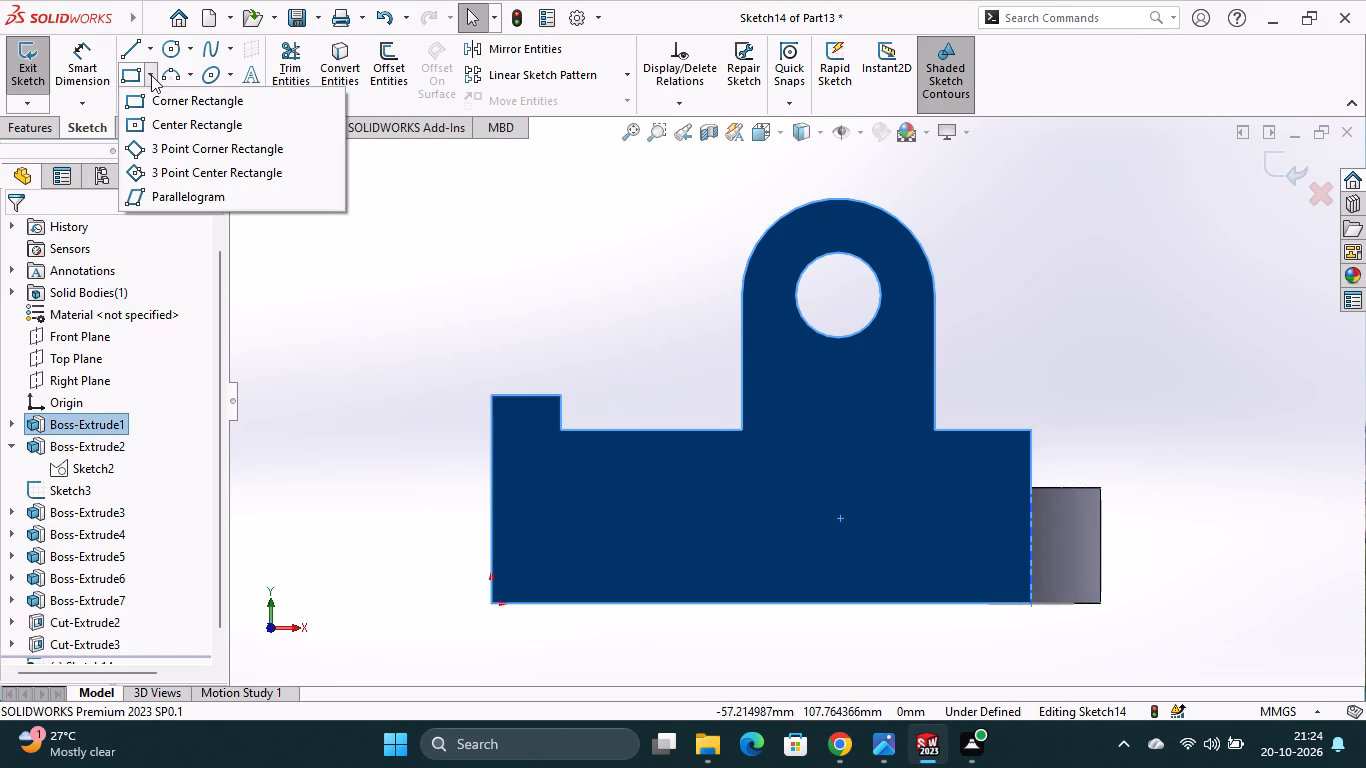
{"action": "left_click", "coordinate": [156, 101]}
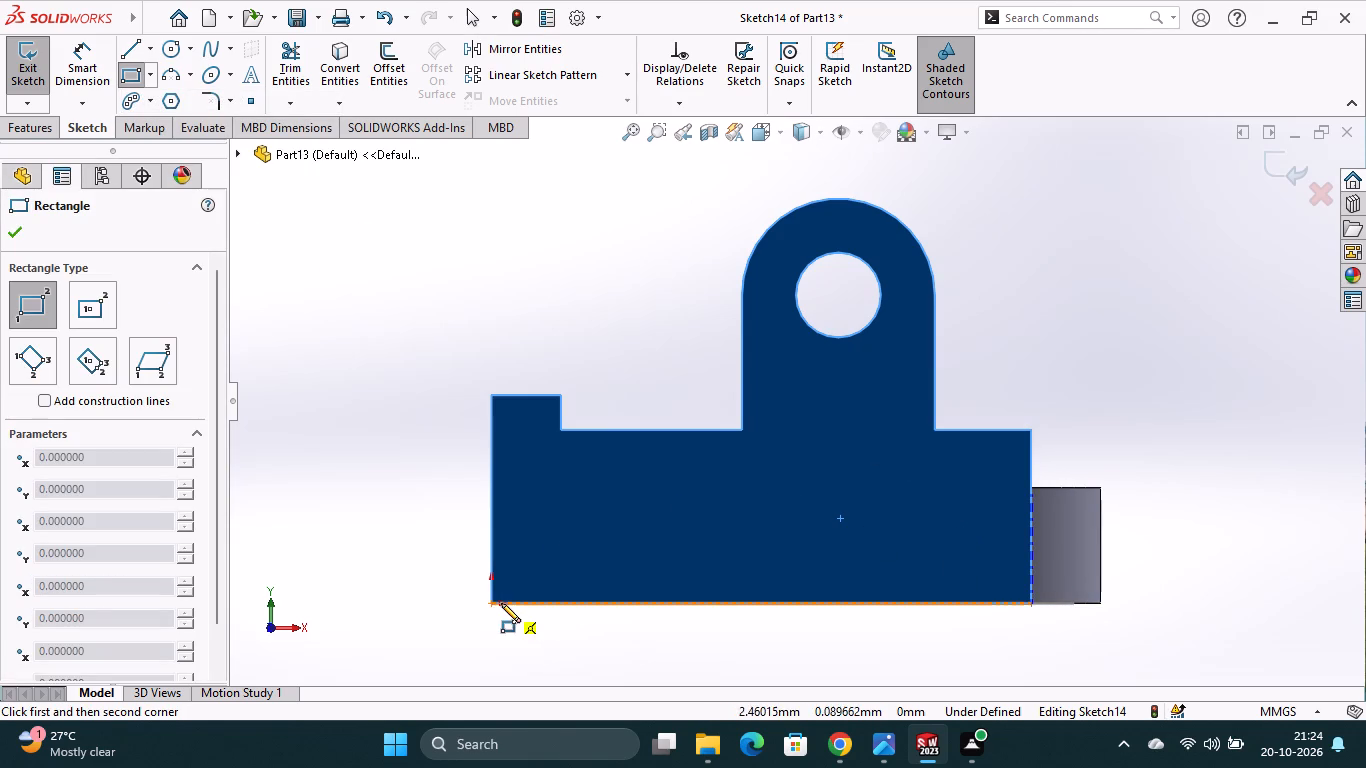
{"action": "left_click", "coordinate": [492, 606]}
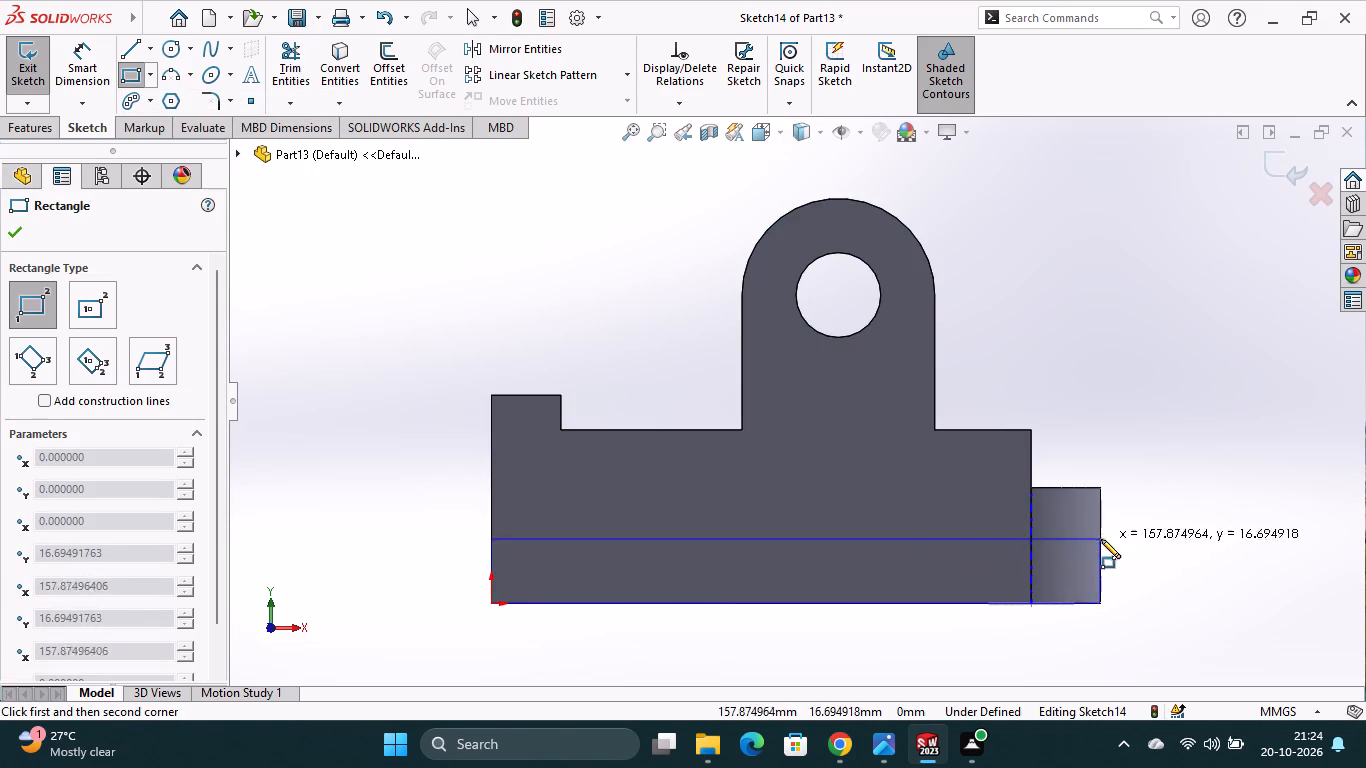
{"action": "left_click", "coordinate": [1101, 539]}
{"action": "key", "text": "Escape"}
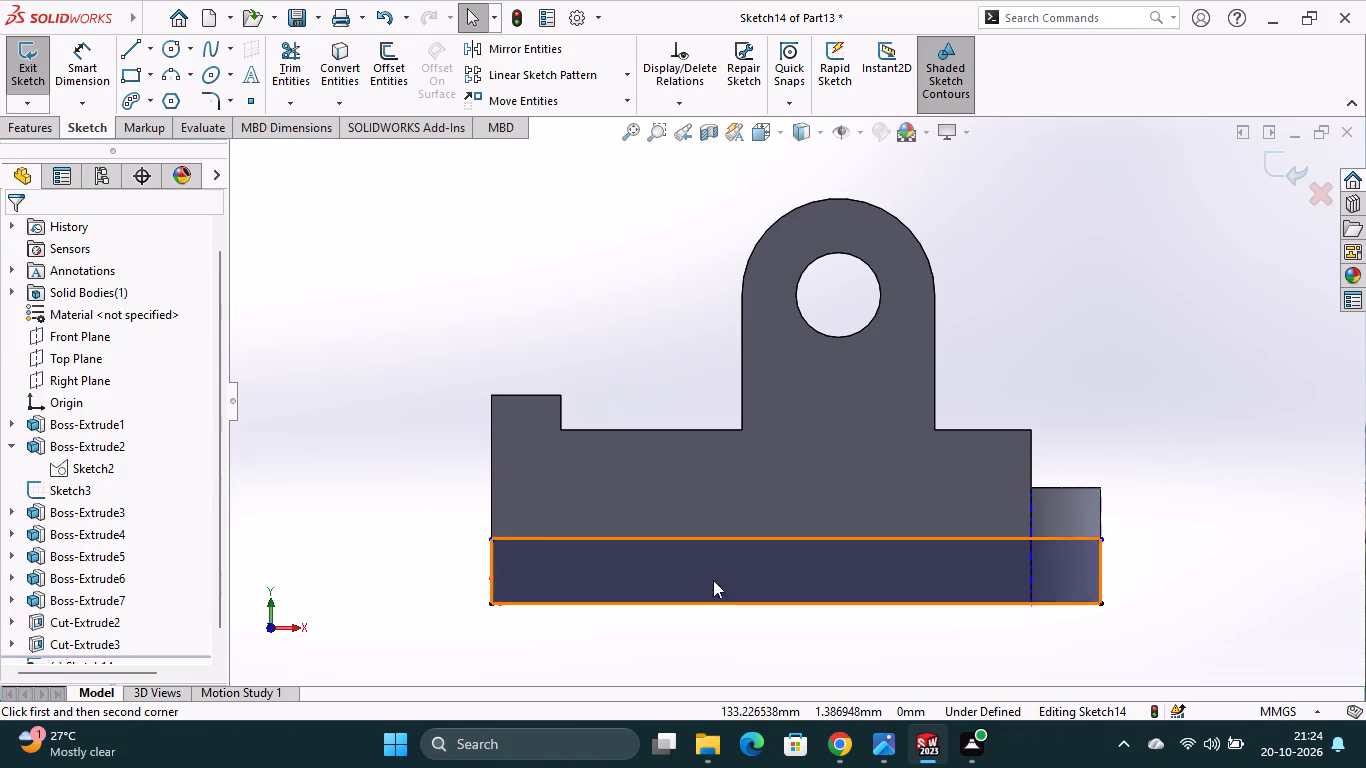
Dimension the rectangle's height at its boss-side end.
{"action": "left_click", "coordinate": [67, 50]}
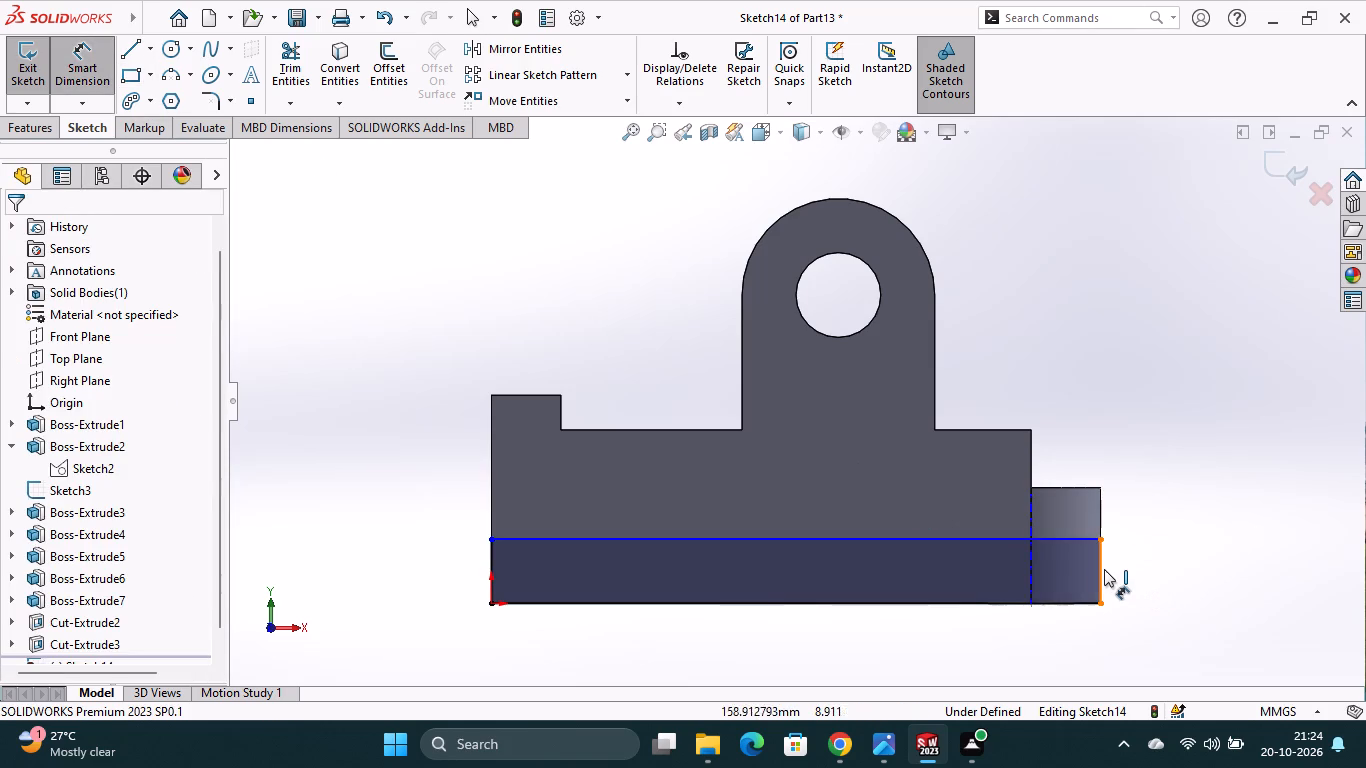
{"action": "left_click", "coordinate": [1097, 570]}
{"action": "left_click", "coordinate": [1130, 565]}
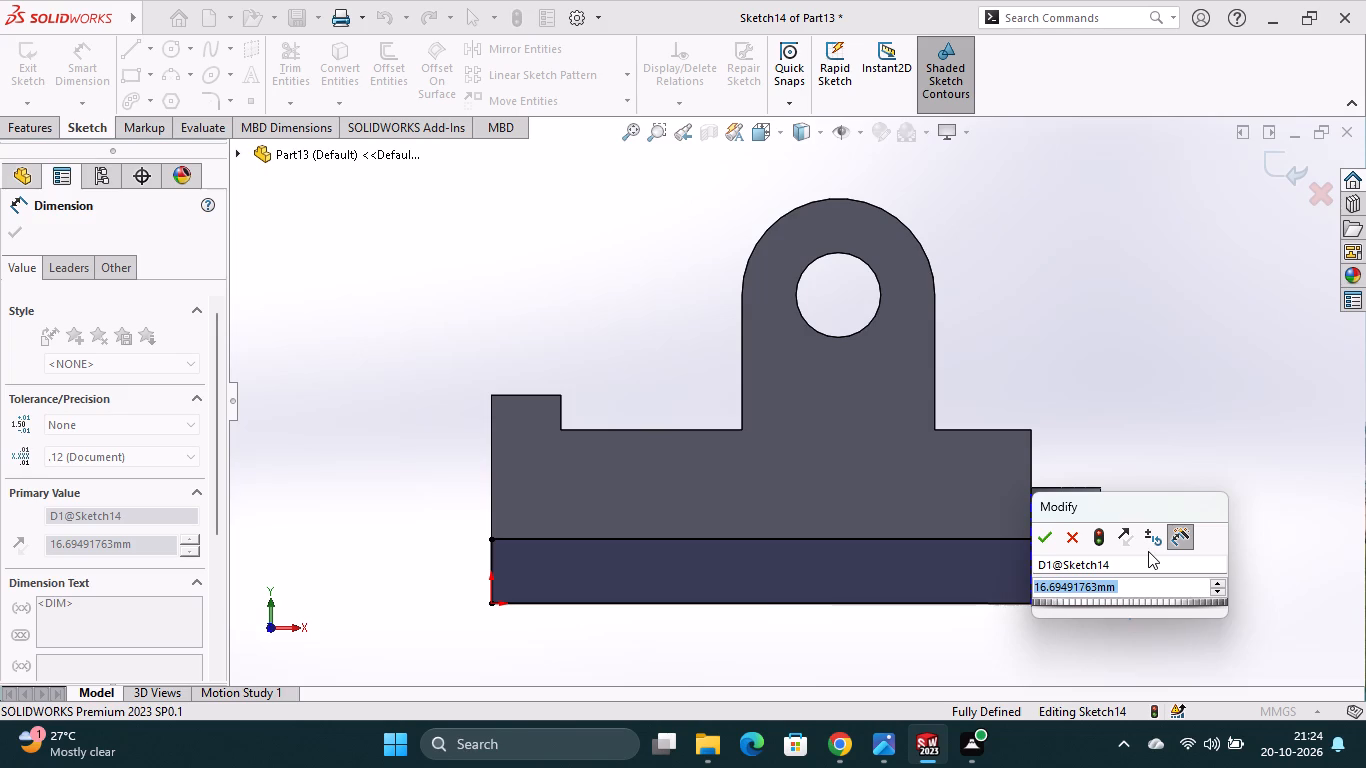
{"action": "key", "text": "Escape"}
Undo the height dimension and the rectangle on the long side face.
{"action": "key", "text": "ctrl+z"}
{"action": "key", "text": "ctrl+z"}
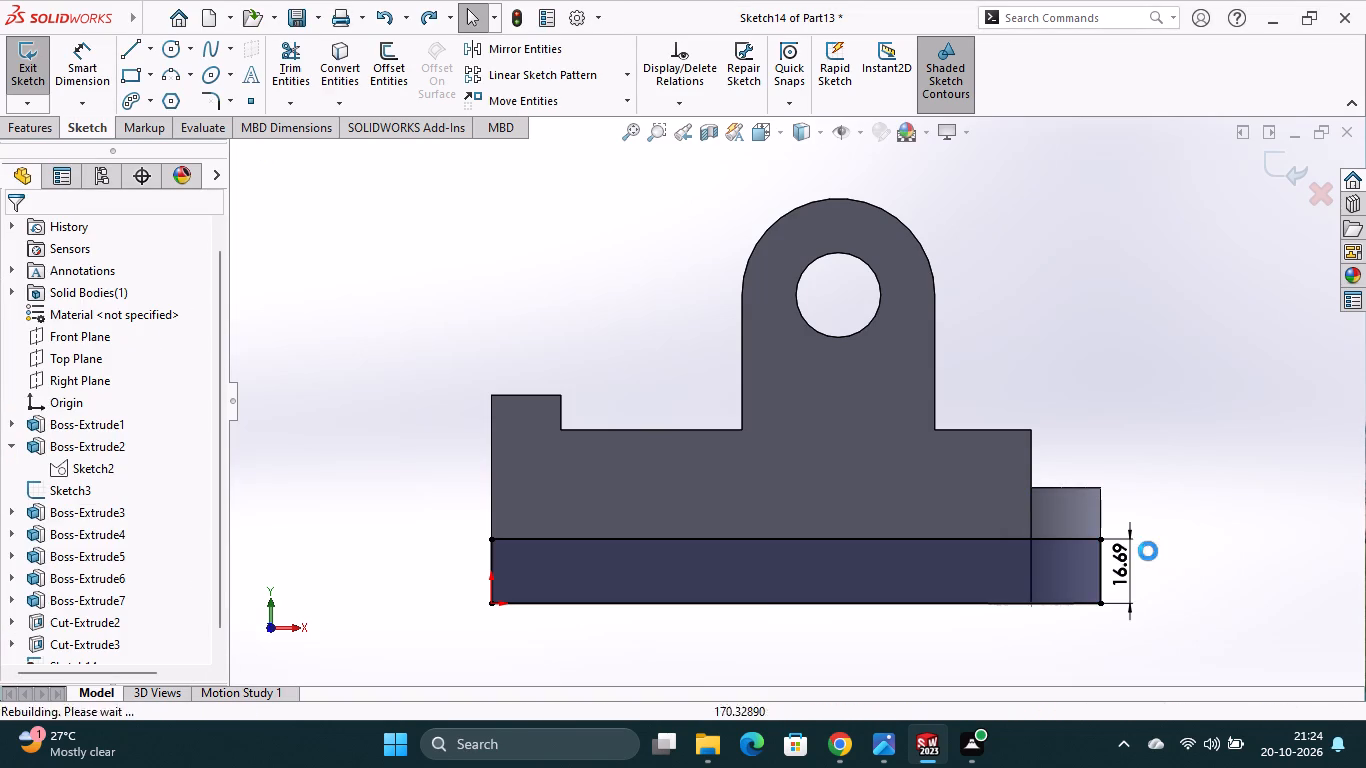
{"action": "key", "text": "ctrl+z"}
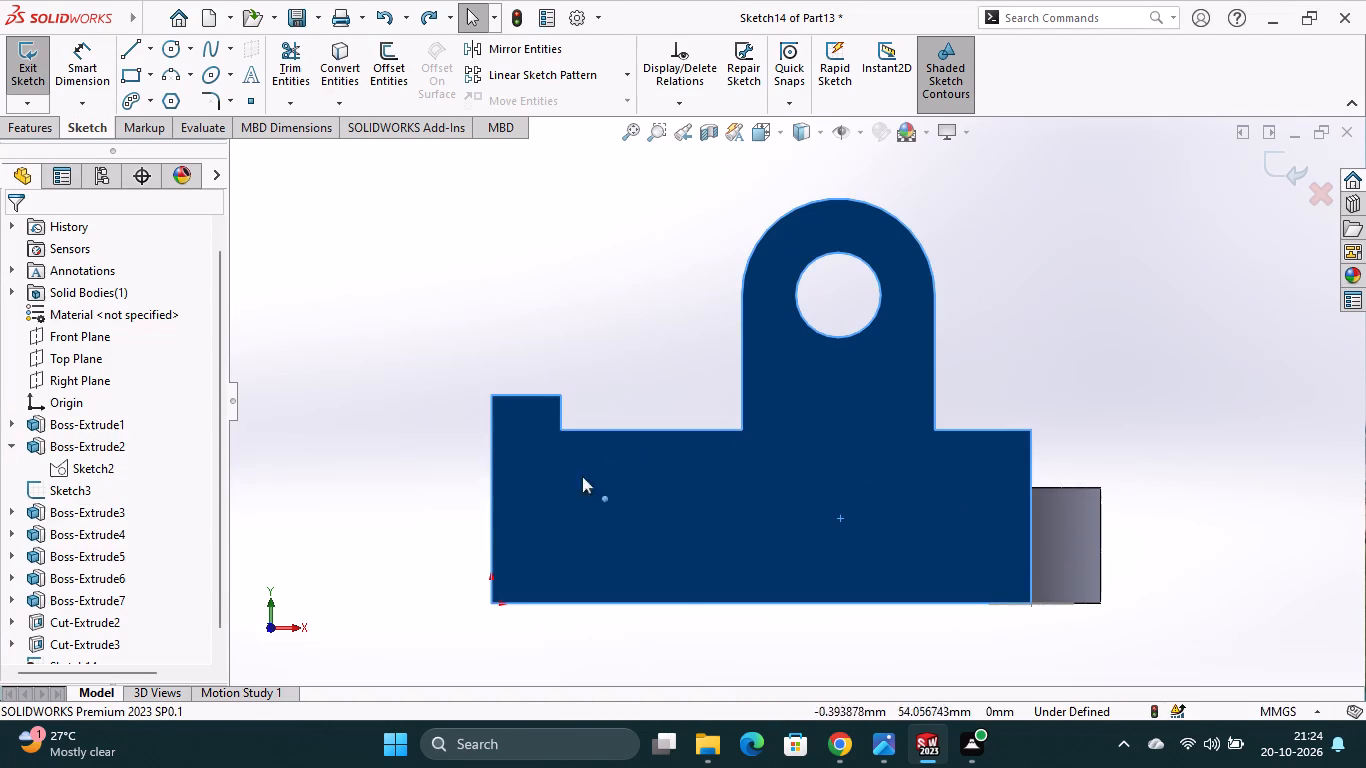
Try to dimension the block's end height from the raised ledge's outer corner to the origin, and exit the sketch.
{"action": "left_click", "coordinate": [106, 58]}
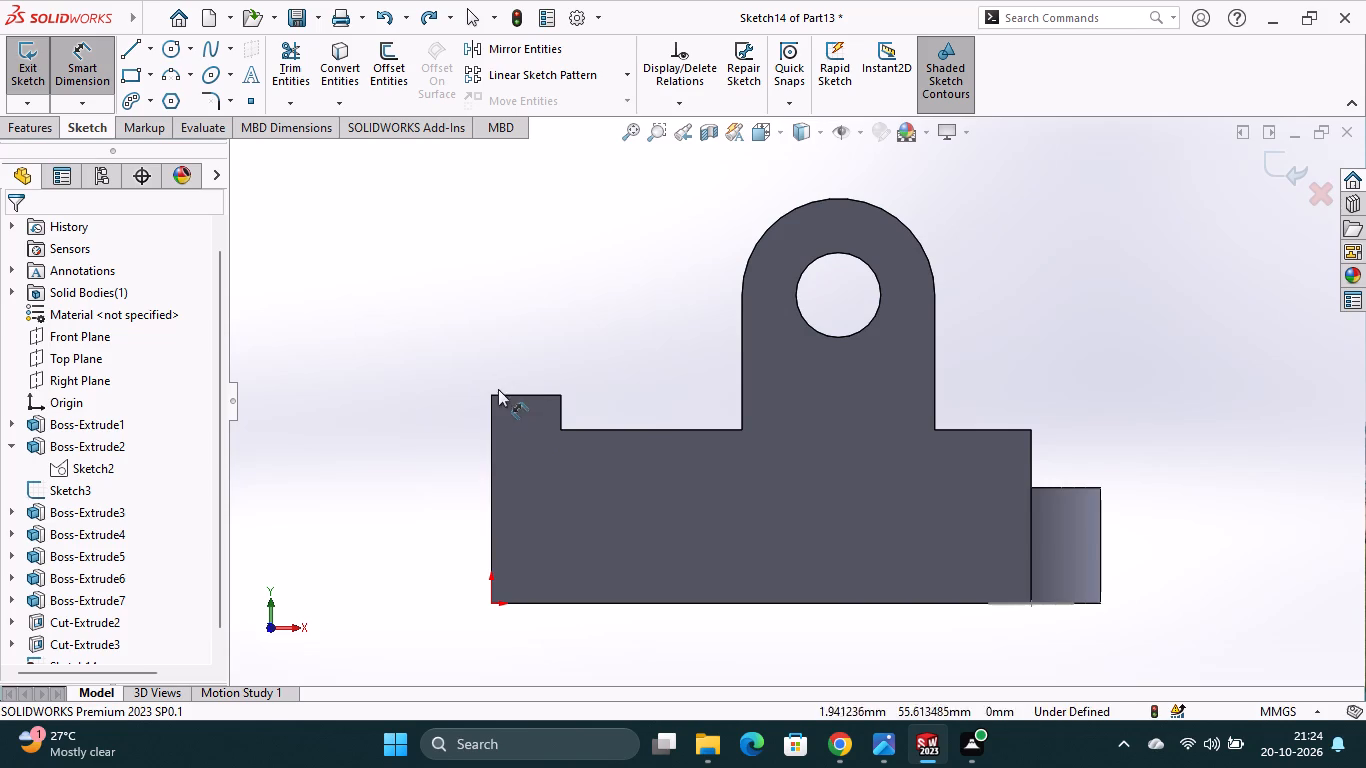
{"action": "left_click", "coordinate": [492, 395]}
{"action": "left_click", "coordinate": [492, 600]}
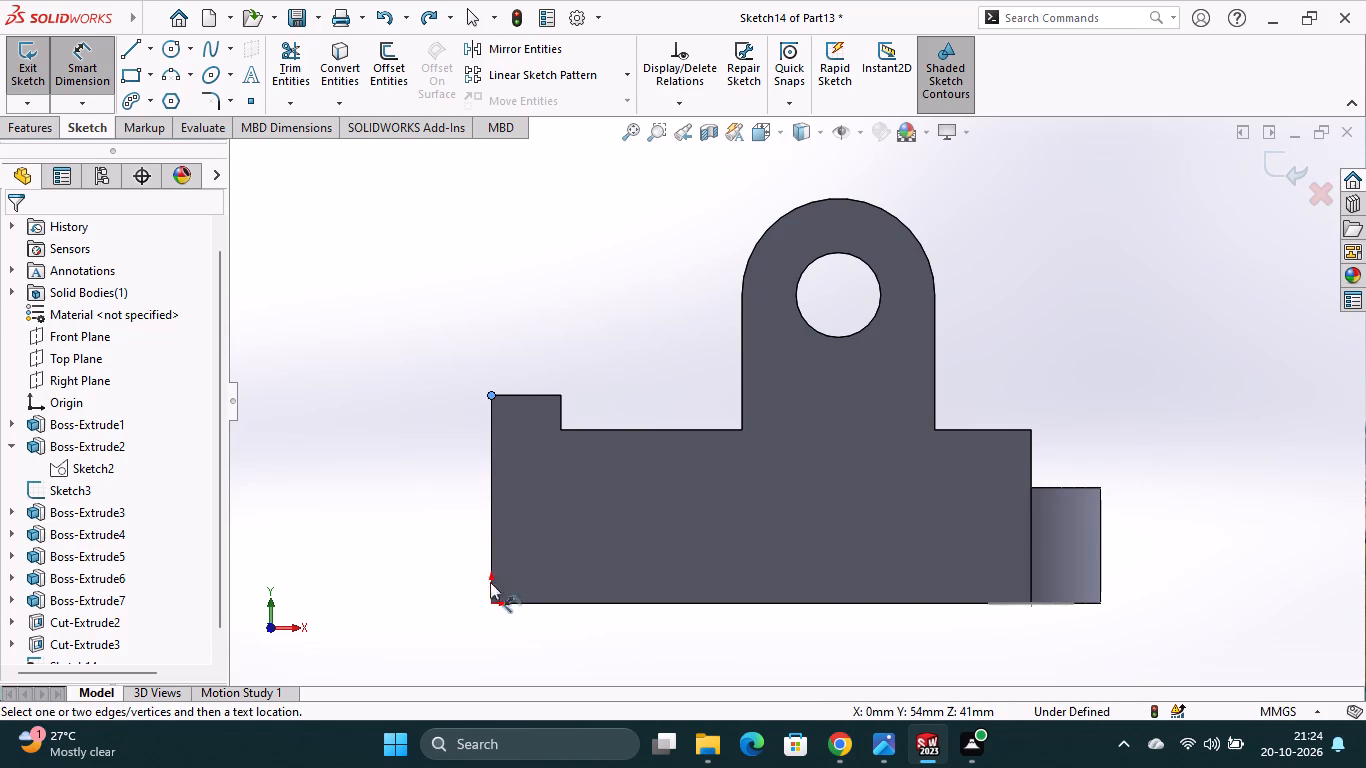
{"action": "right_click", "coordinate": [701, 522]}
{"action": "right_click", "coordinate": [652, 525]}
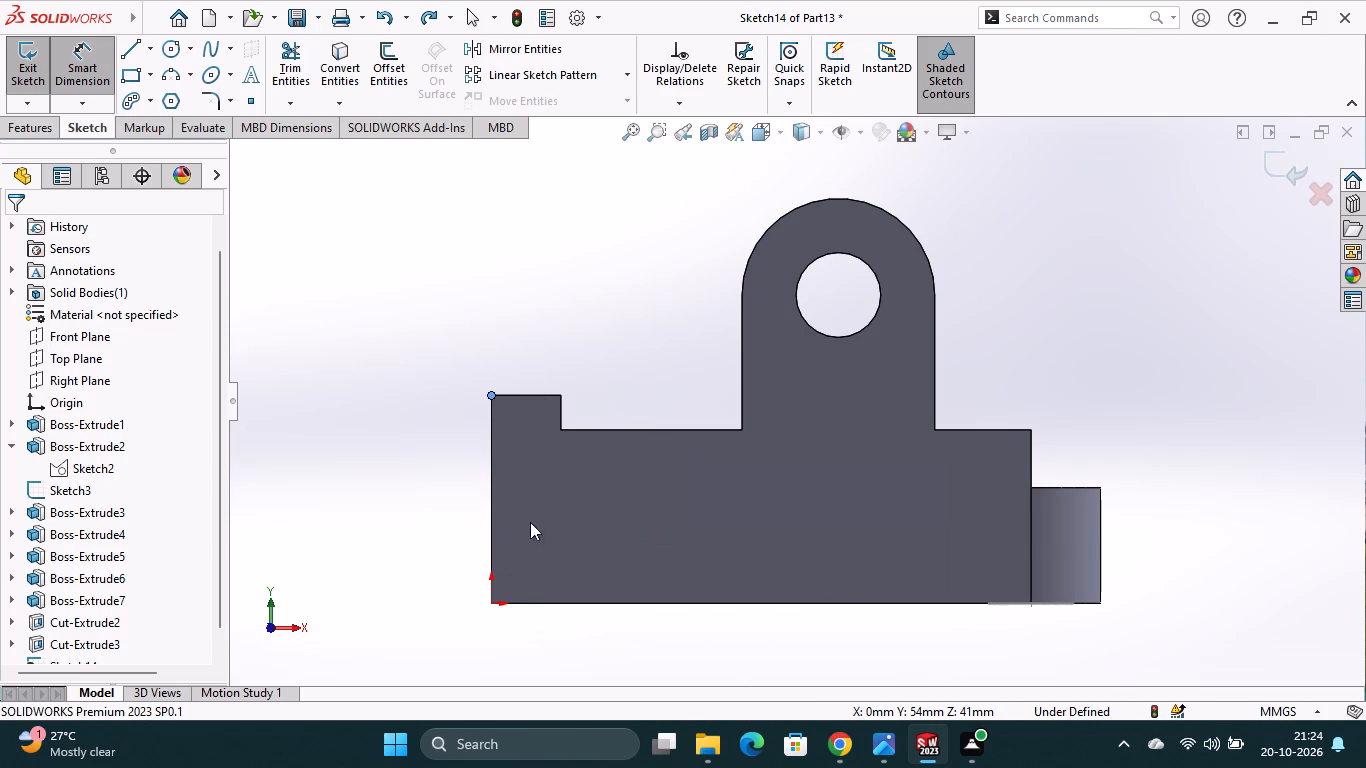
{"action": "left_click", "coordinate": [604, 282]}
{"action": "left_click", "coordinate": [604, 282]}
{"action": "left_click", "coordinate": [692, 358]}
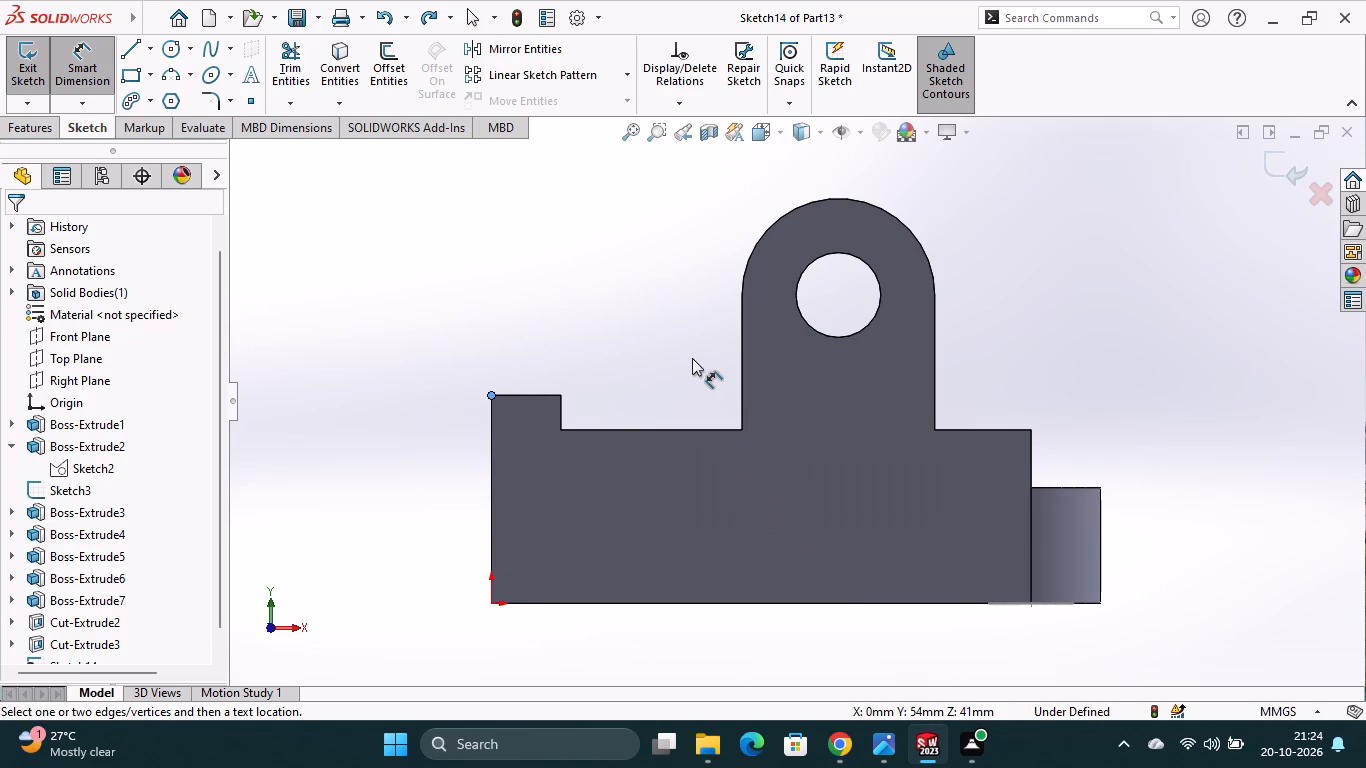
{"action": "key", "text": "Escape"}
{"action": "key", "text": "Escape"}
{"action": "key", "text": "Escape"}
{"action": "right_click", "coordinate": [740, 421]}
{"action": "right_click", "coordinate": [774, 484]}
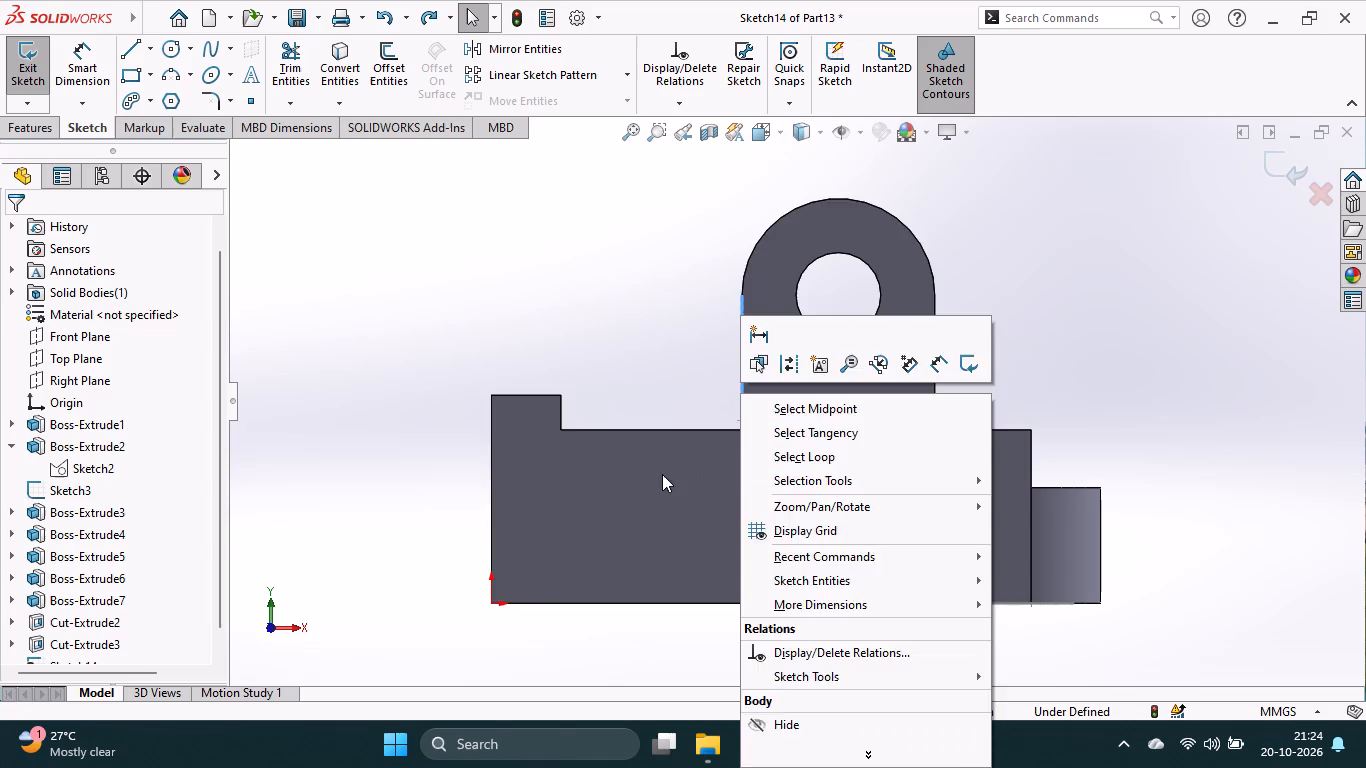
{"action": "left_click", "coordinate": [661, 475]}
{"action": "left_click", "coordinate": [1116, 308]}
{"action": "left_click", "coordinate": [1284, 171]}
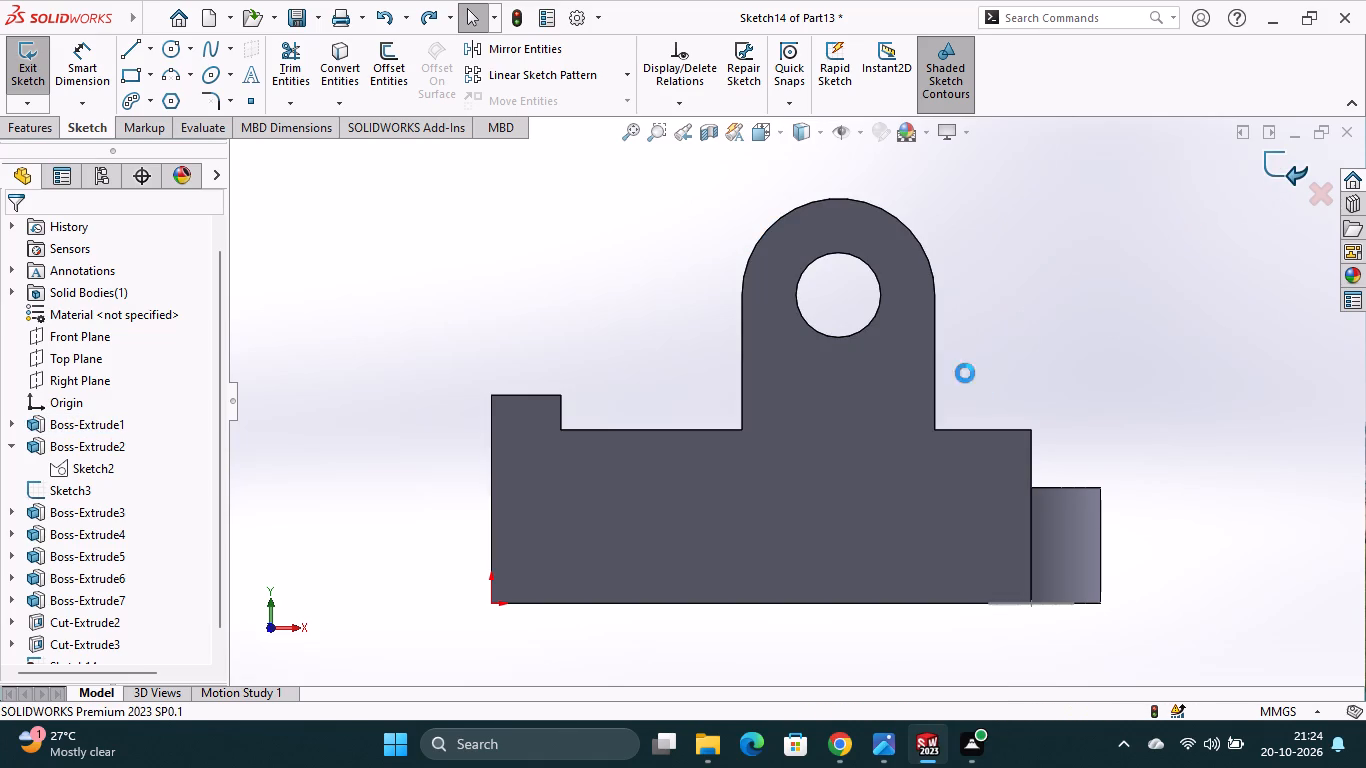
Start a new sketch on the long side face and try to dimension from the raised ledge's outer corner to the origin.
{"action": "right_click", "coordinate": [804, 522]}
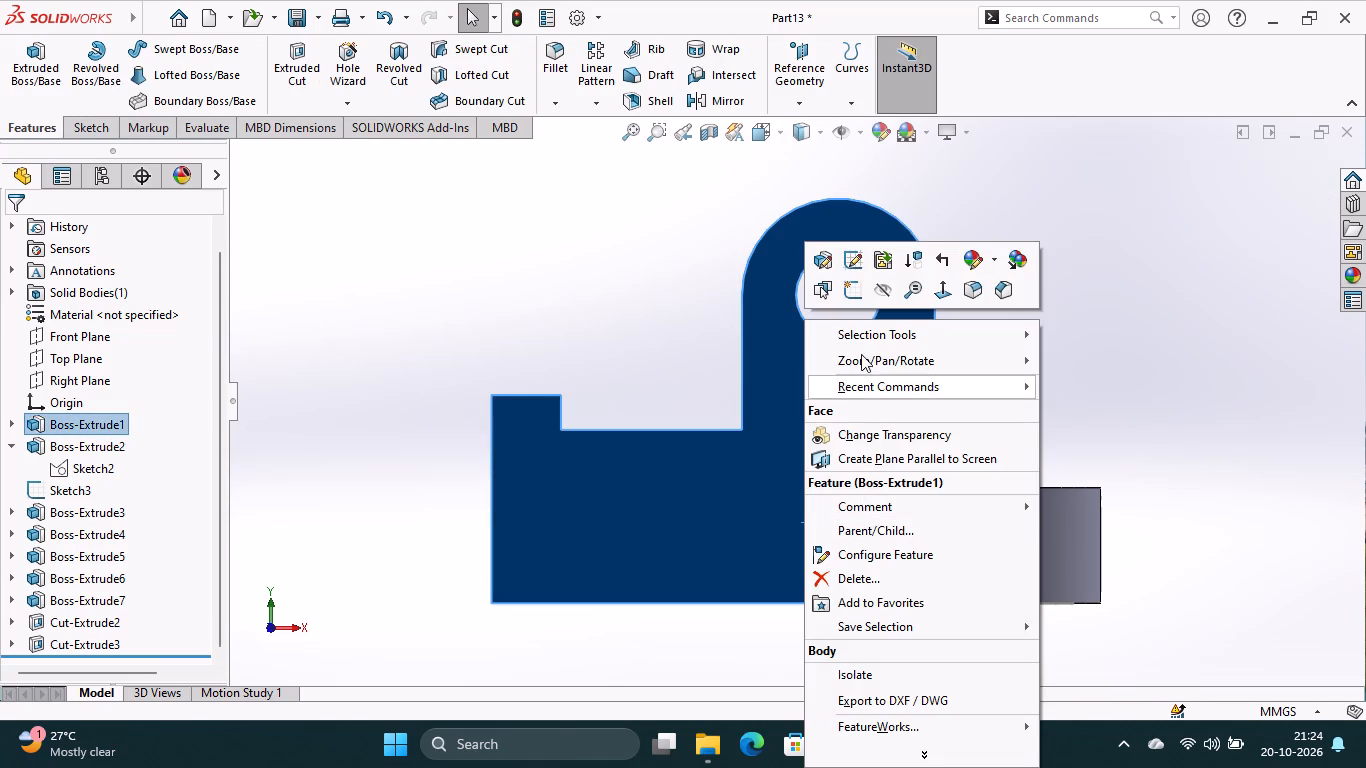
{"action": "left_click", "coordinate": [858, 295]}
{"action": "left_click", "coordinate": [96, 59]}
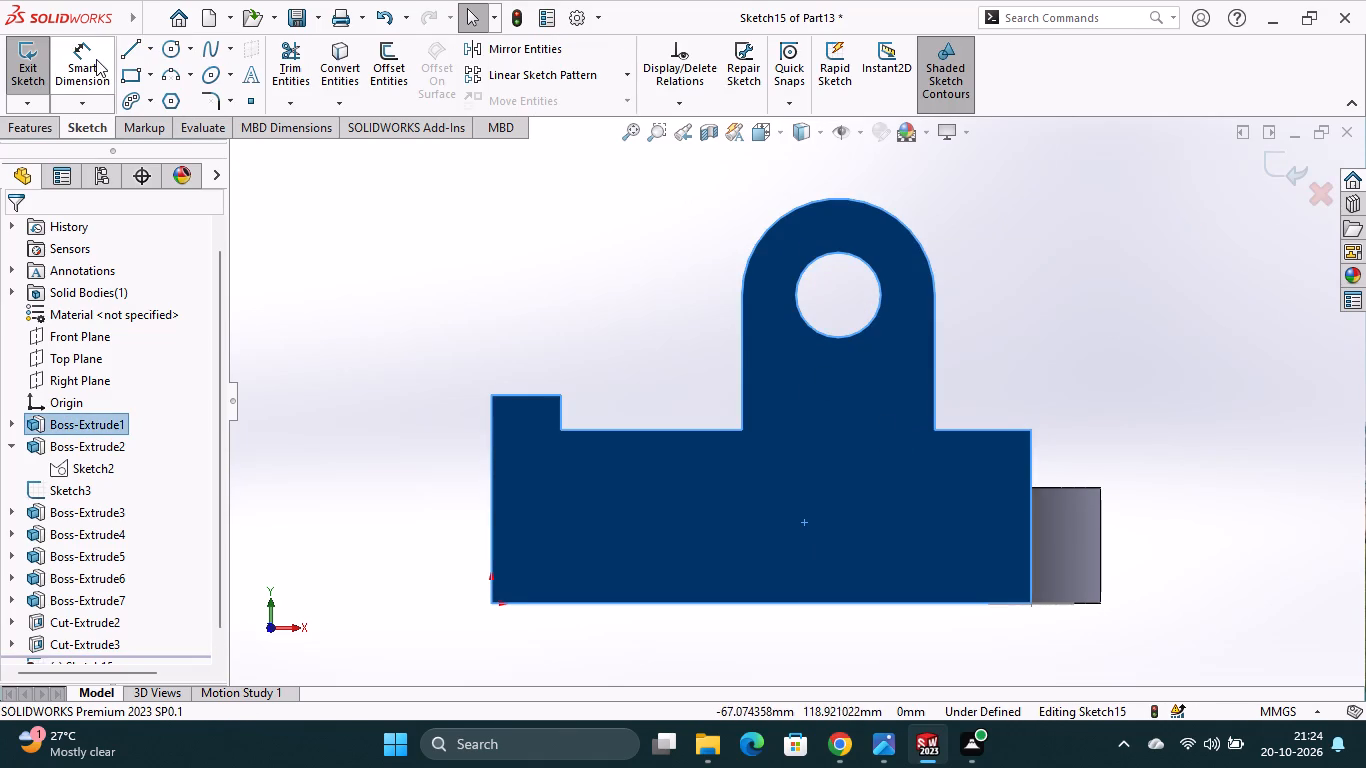
{"action": "left_click", "coordinate": [492, 394]}
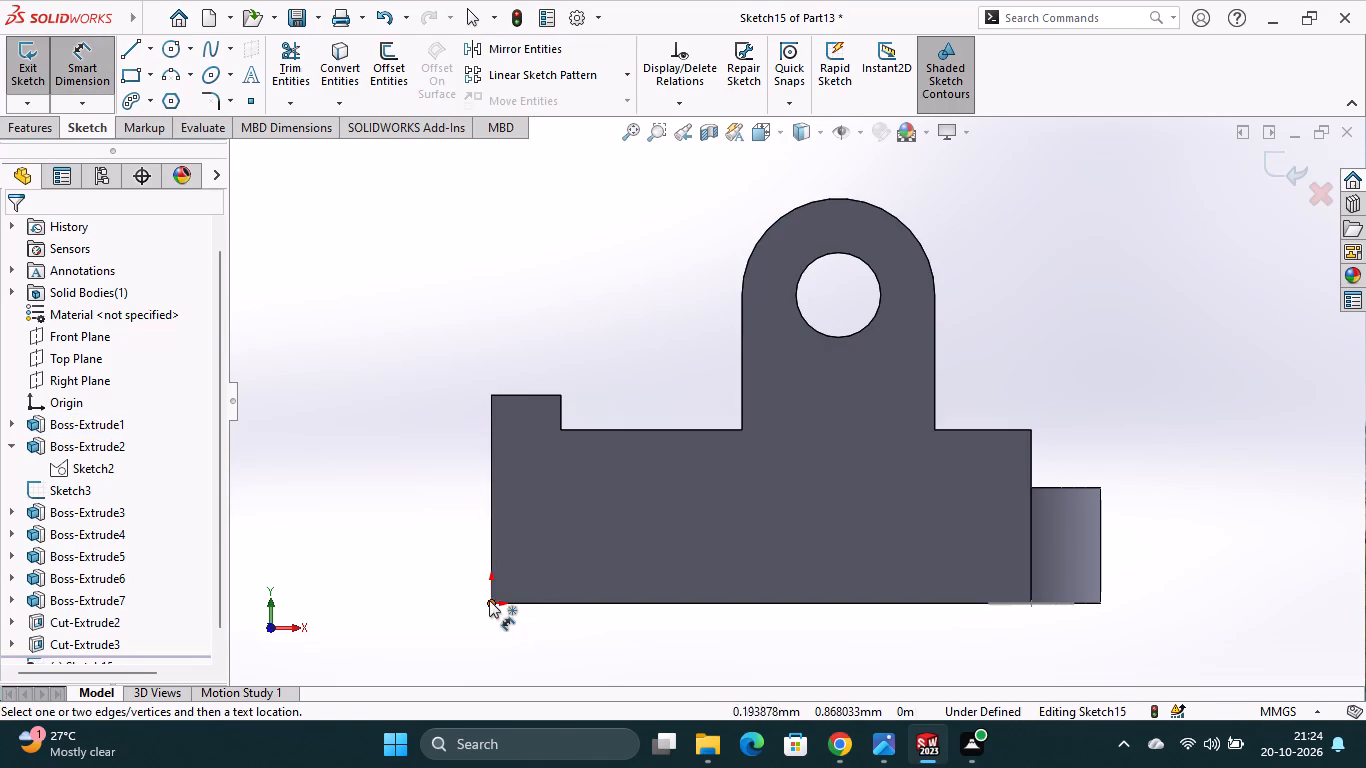
{"action": "left_click", "coordinate": [487, 600]}
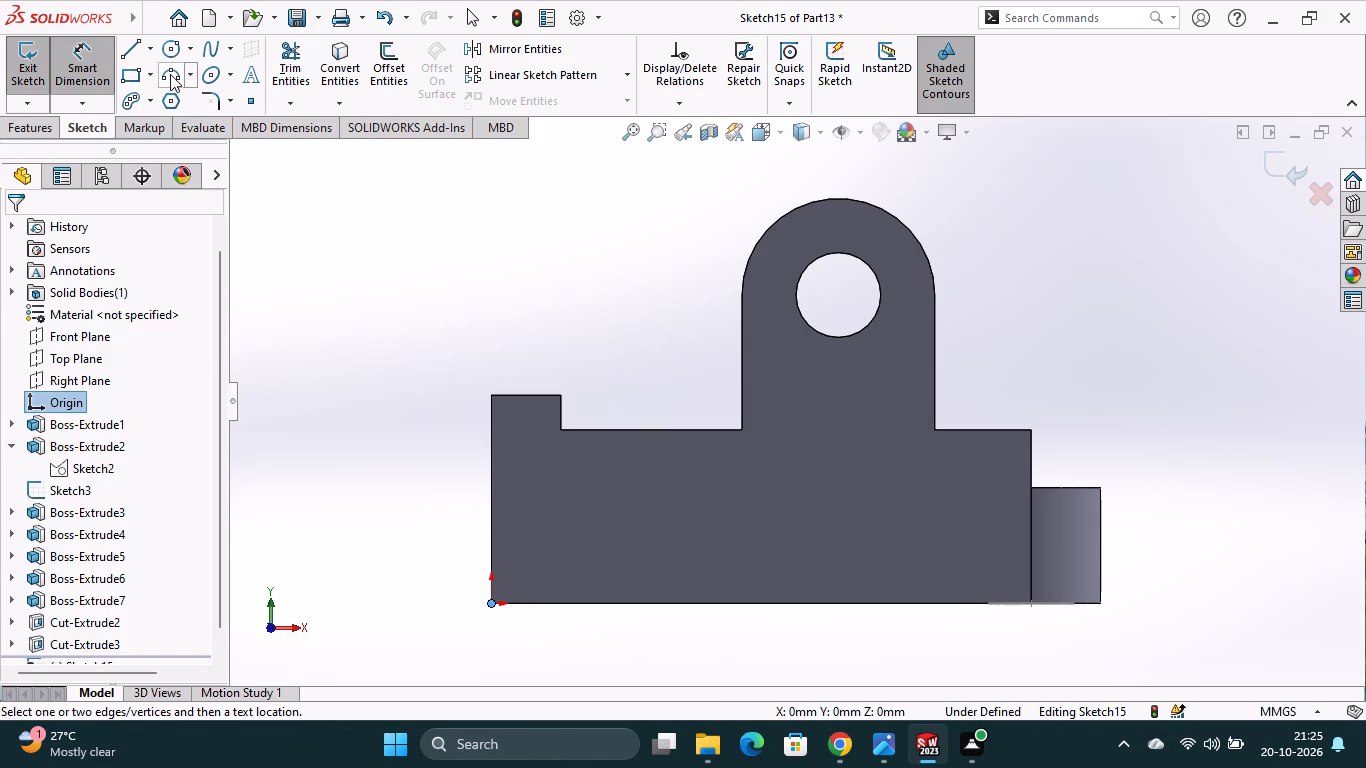
Sketch three connected lines along the face's edges: down the ledge end to the origin, along the bottom, and 45 mm up the boss end.
{"action": "left_click", "coordinate": [131, 50]}
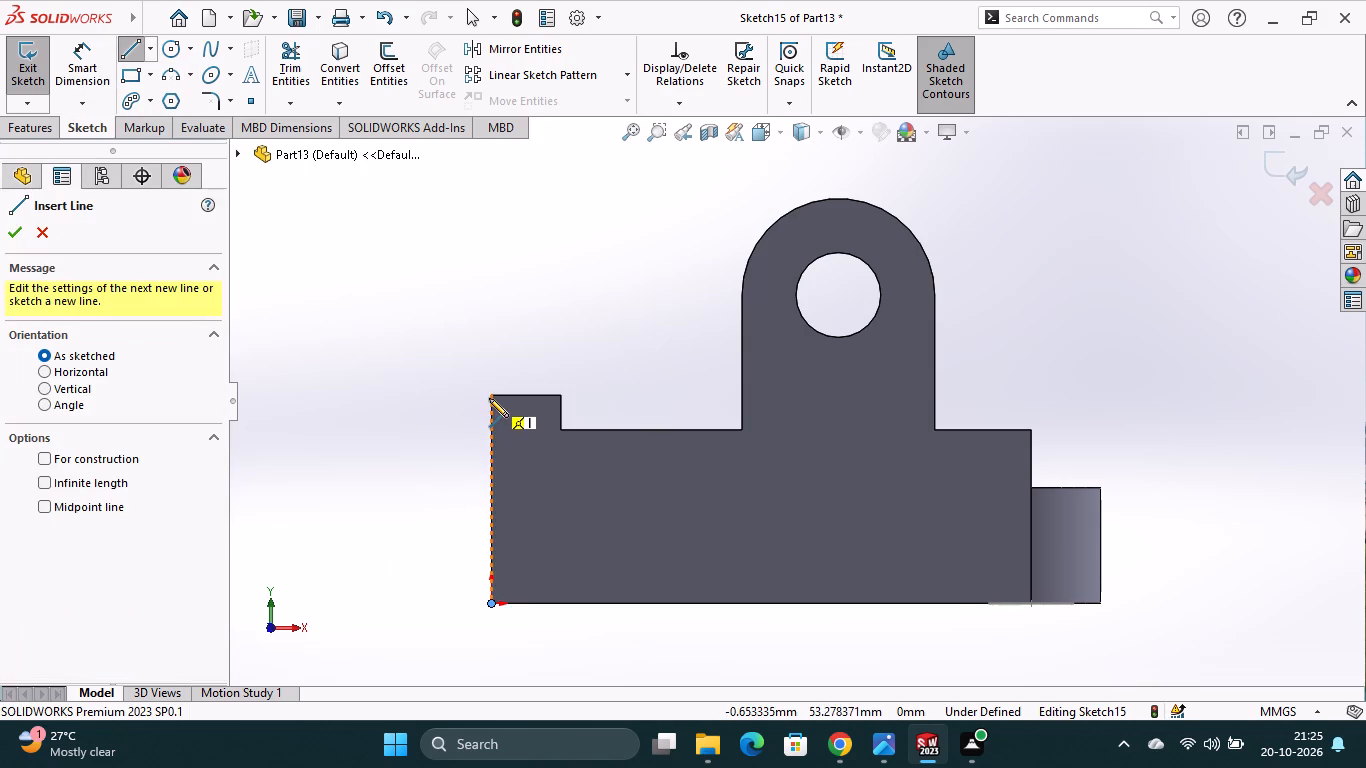
{"action": "left_click", "coordinate": [492, 394]}
{"action": "left_click", "coordinate": [489, 600]}
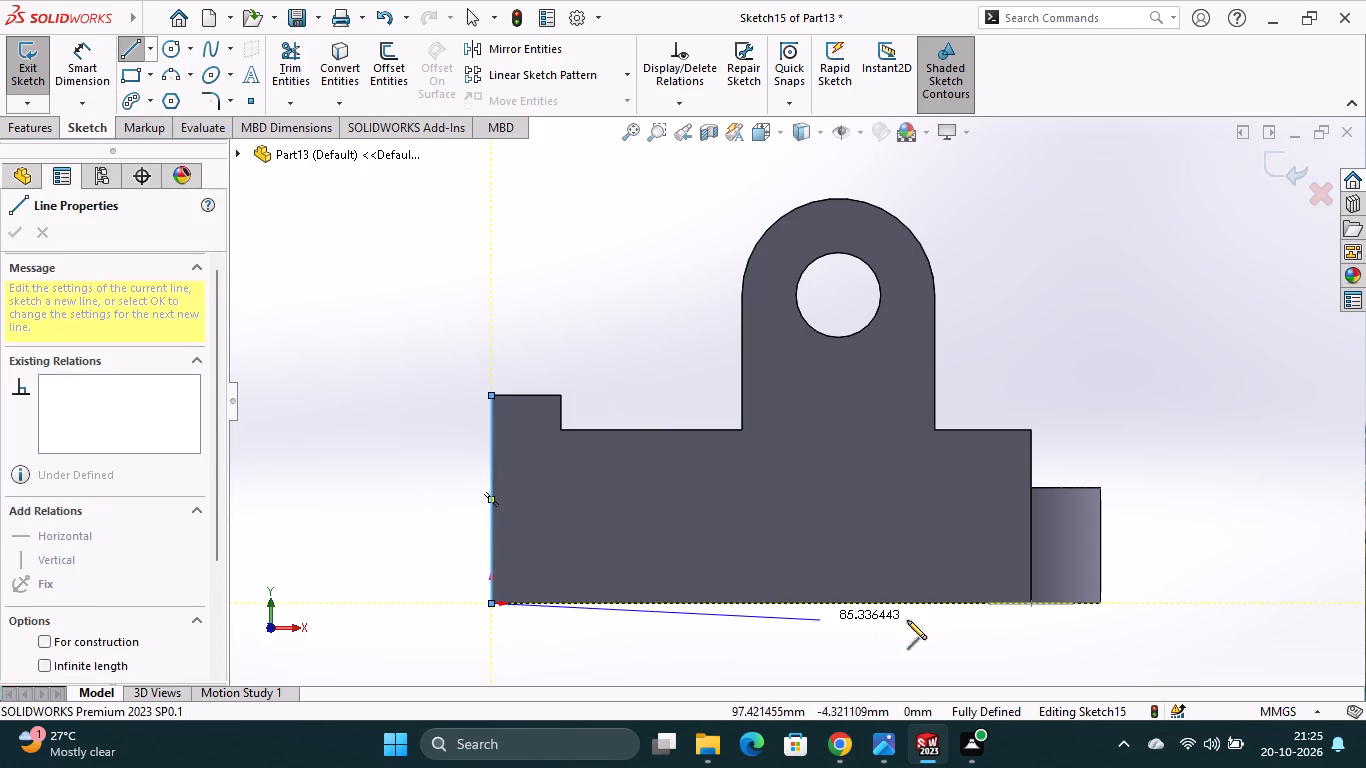
{"action": "left_click", "coordinate": [1031, 606]}
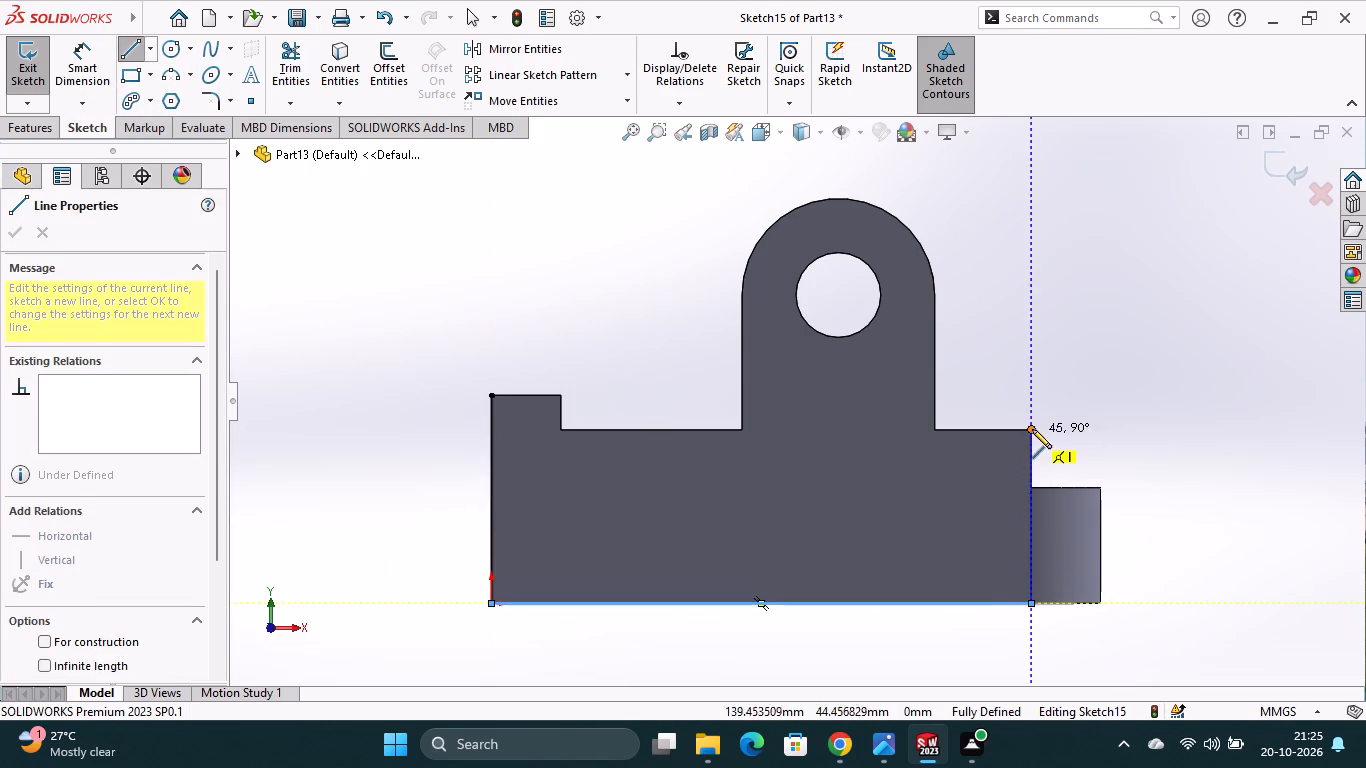
{"action": "left_click", "coordinate": [1032, 429]}
{"action": "key", "text": "Escape"}
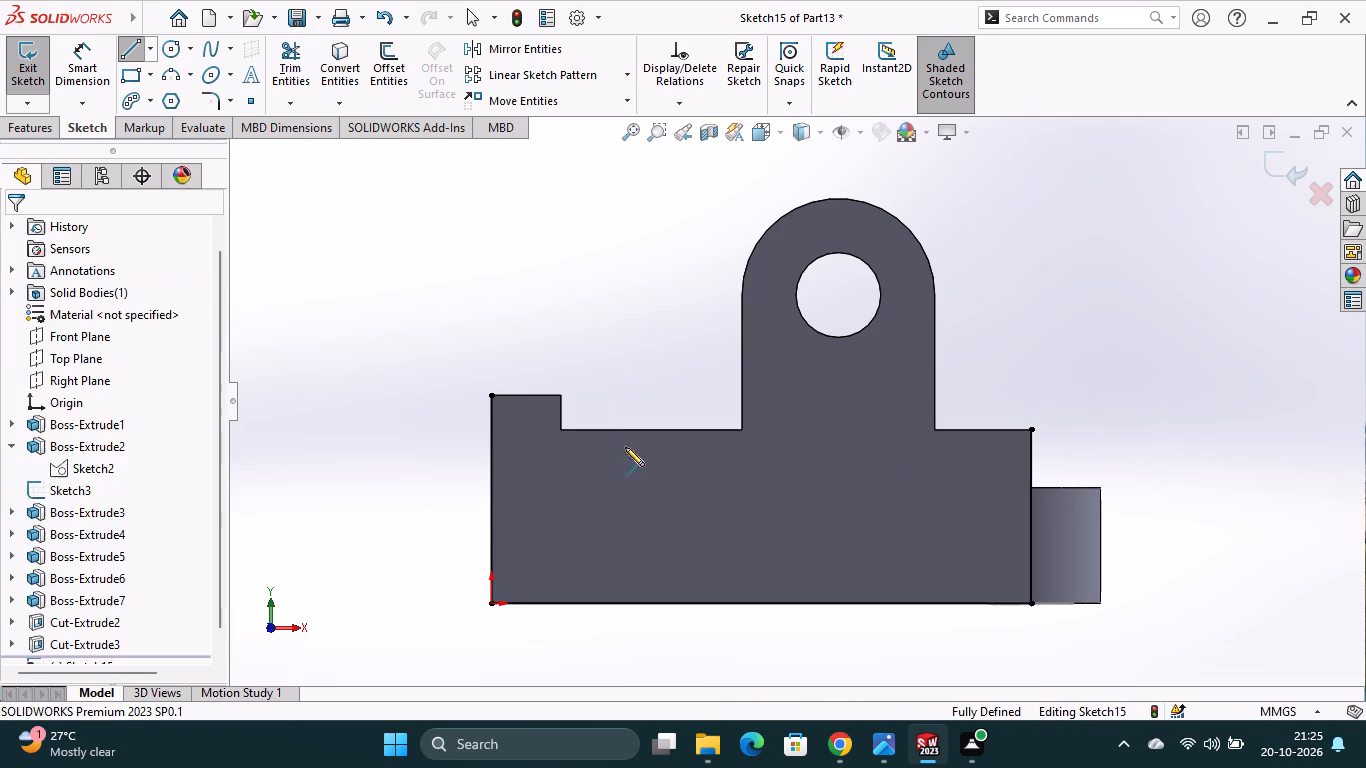
Check the length of the sketched vertical line at the block's ledge end.
{"action": "left_click", "coordinate": [75, 63]}
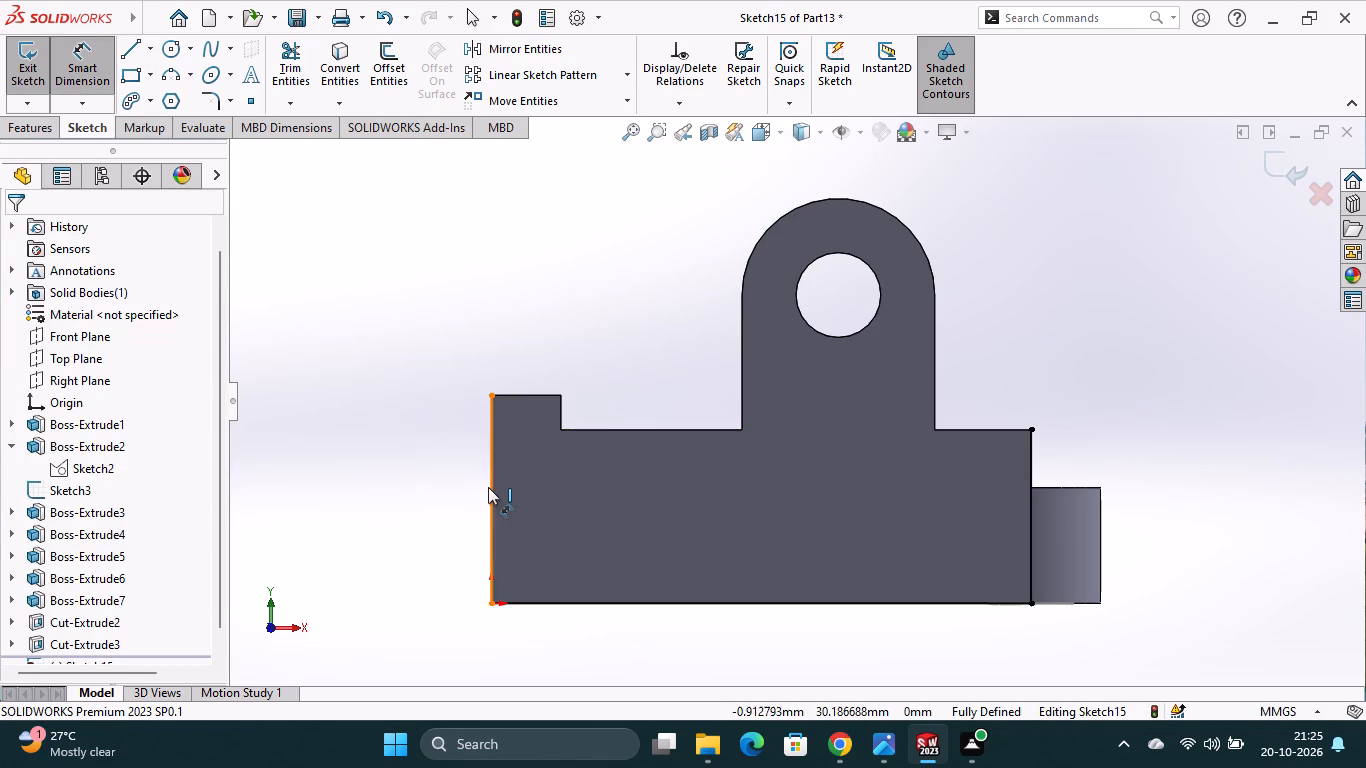
{"action": "left_click", "coordinate": [489, 487]}
{"action": "key", "text": "Escape"}
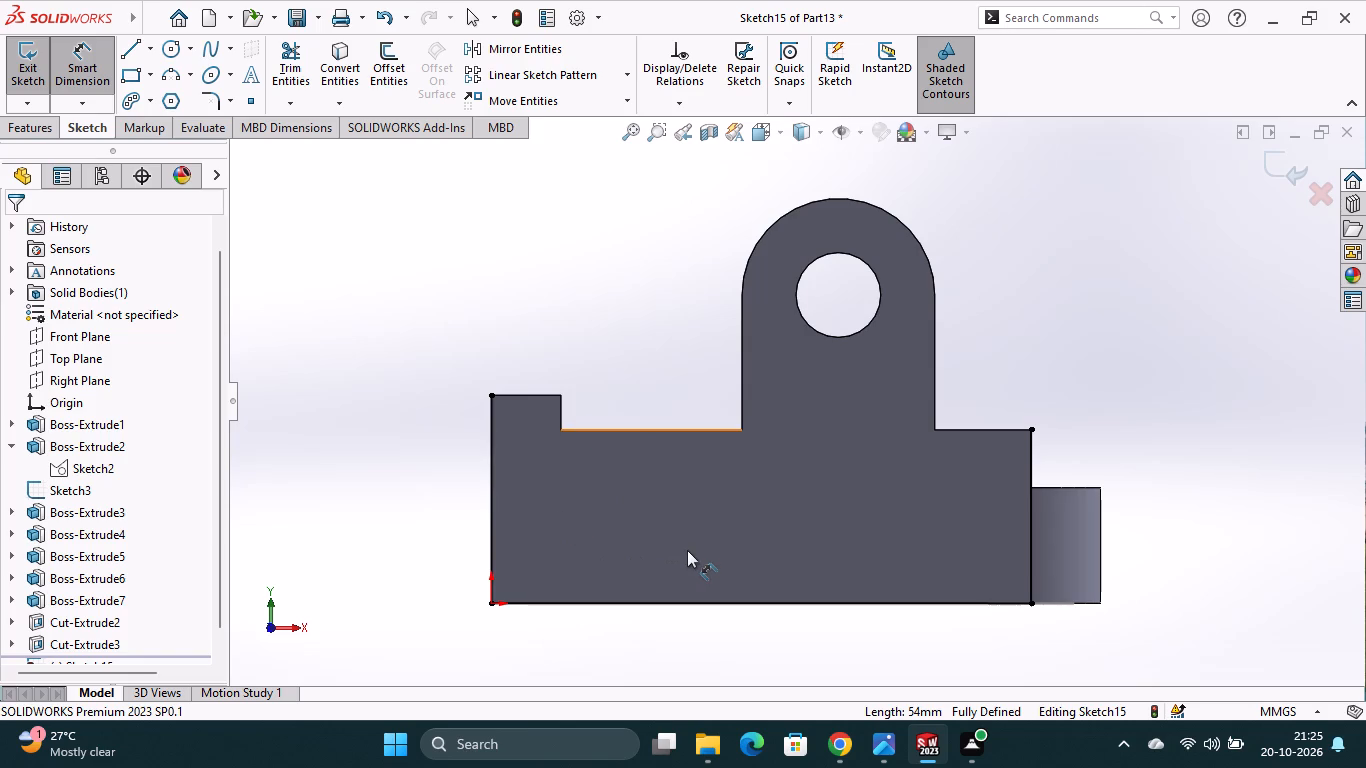
Examine the block's two long side faces, the half-round recess end and the sketched edge lines from several directions.
{"action": "middle_click_drag", "start_coordinate": [676, 500], "coordinate": [684, 526]}
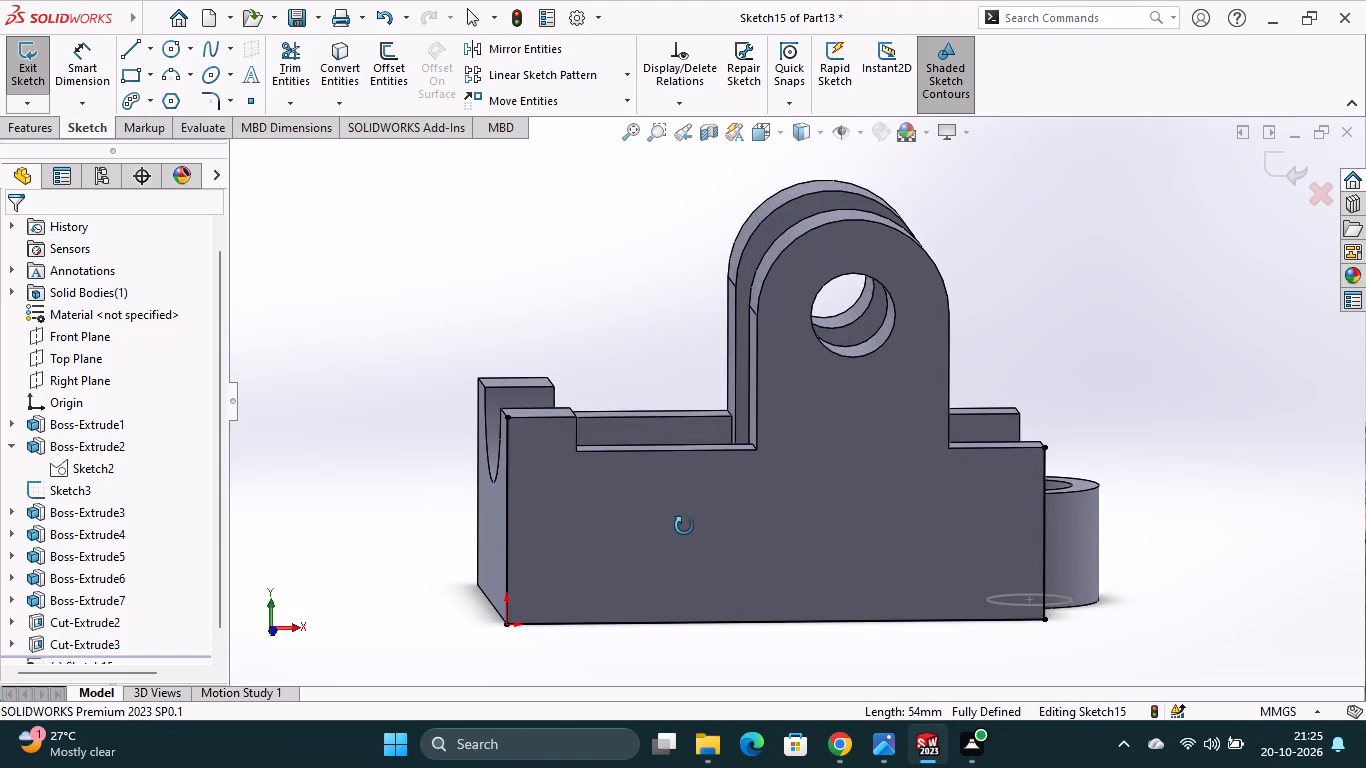
{"action": "middle_click_drag", "start_coordinate": [684, 526], "coordinate": [682, 490]}
{"action": "middle_click_drag", "start_coordinate": [671, 673], "coordinate": [743, 675]}
{"action": "middle_click_drag", "start_coordinate": [722, 658], "coordinate": [834, 687]}
{"action": "middle_click_drag", "start_coordinate": [738, 649], "coordinate": [805, 657]}
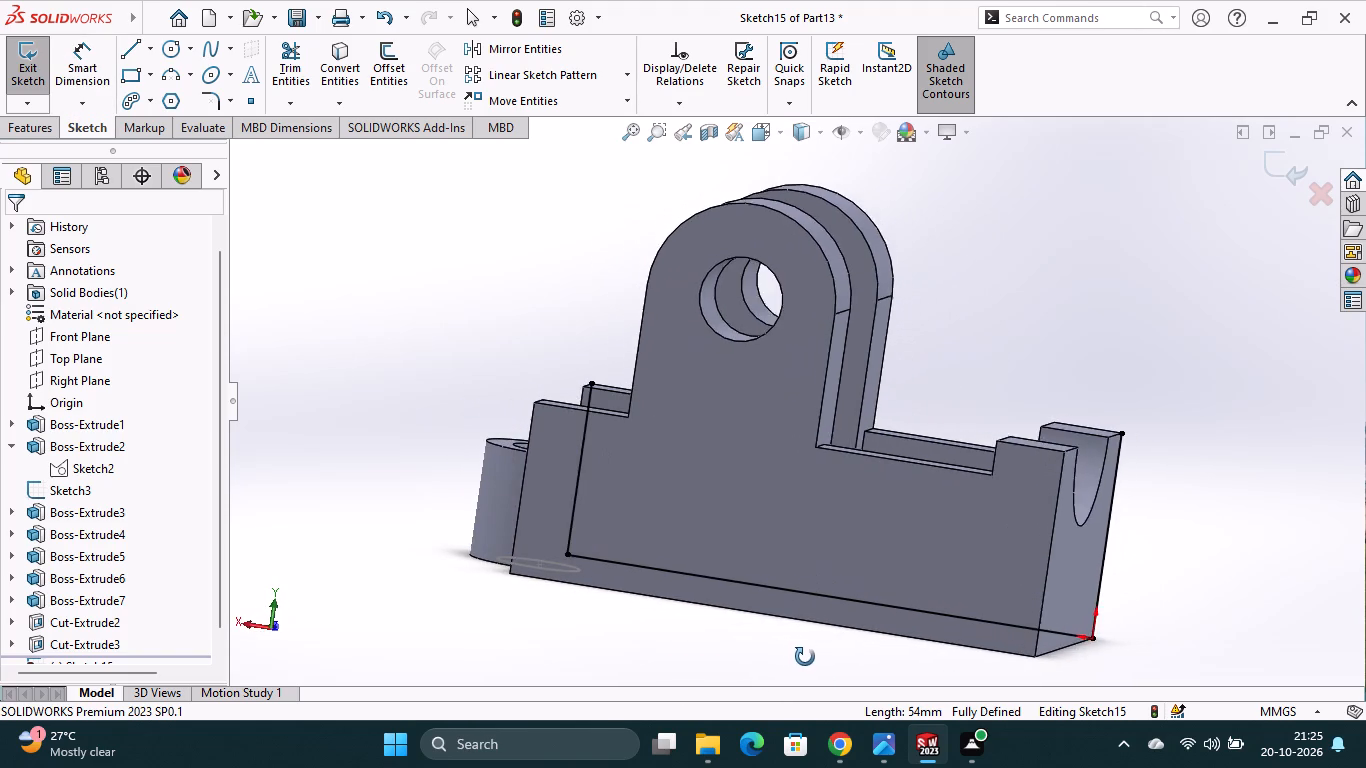
{"action": "middle_click_drag", "start_coordinate": [805, 657], "coordinate": [816, 657]}
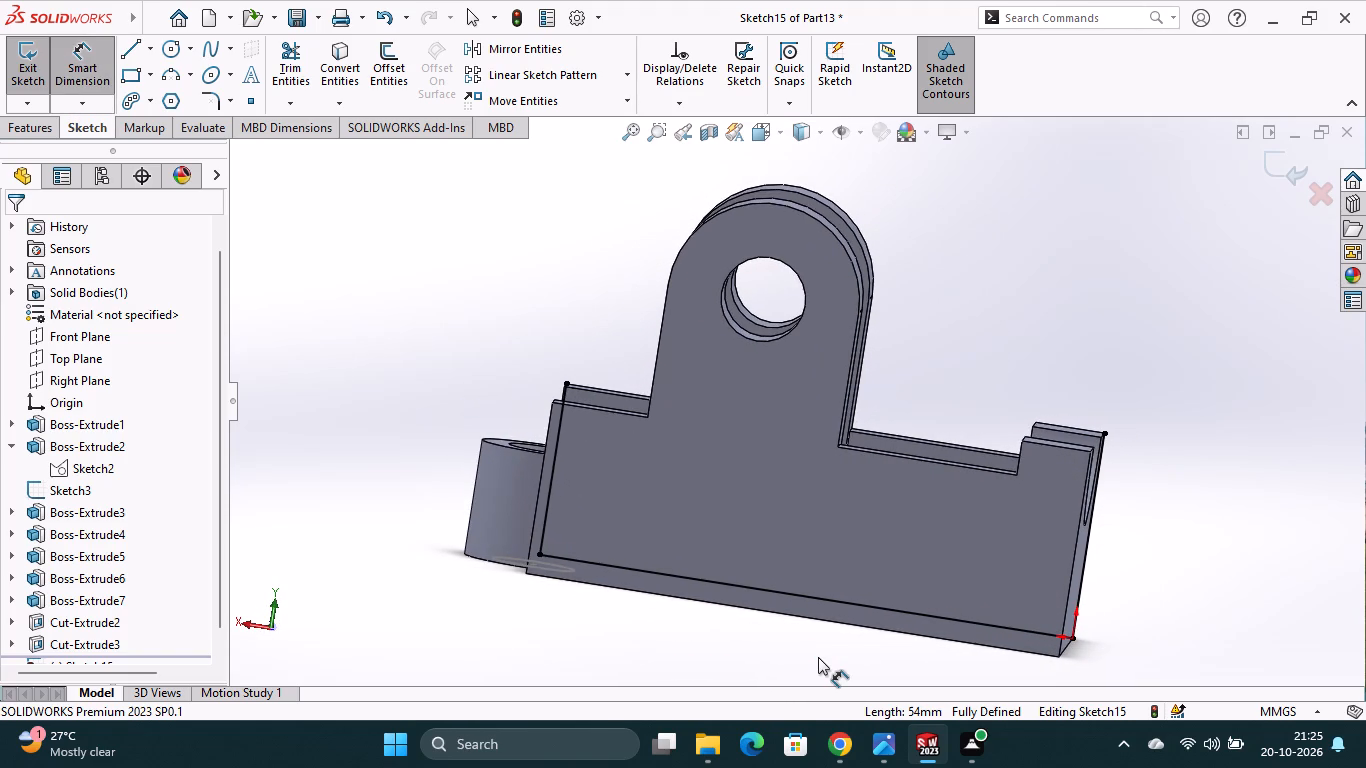
{"action": "scroll", "coordinate": [818, 657], "scroll_direction": "up", "scroll_amount": 1}
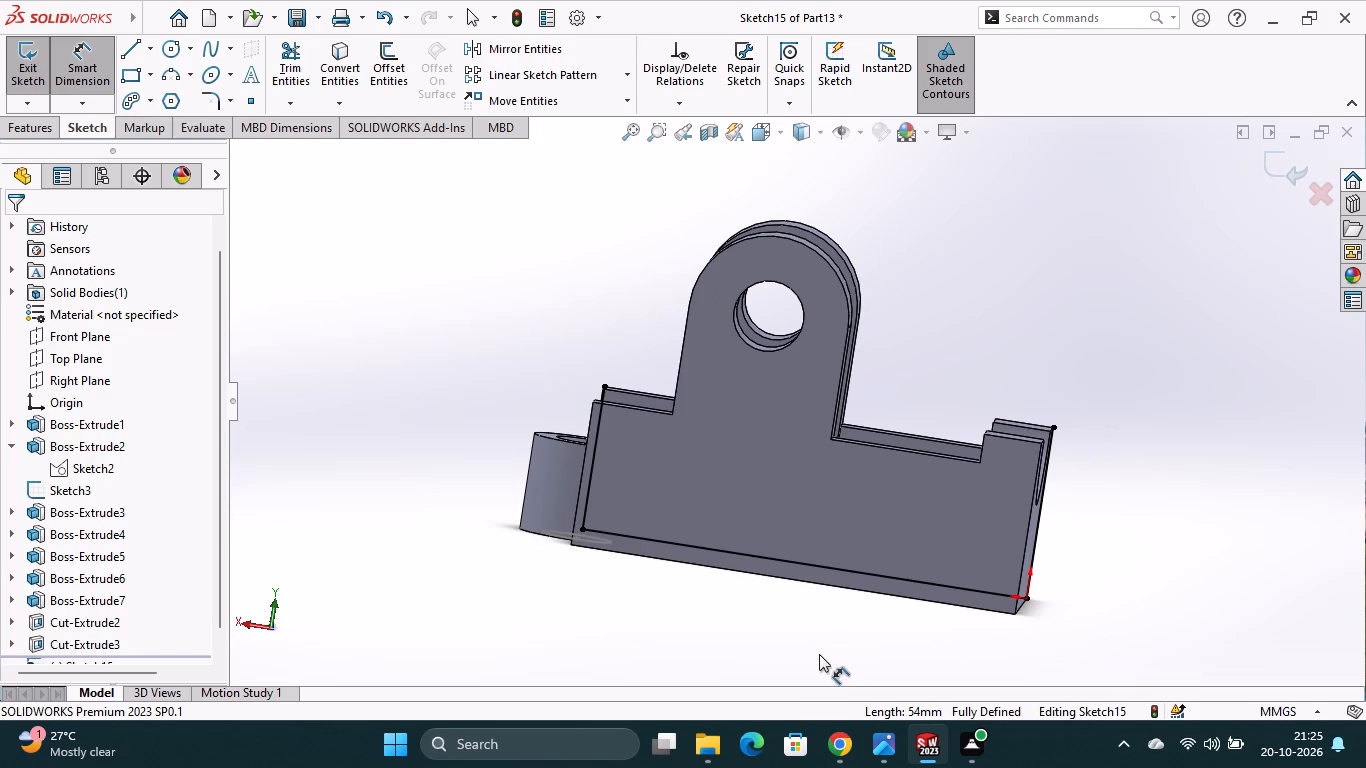
{"action": "middle_click_drag", "start_coordinate": [819, 653], "coordinate": [707, 639]}
{"action": "middle_click_drag", "start_coordinate": [934, 634], "coordinate": [812, 630]}
{"action": "middle_click_drag", "start_coordinate": [850, 617], "coordinate": [847, 626]}
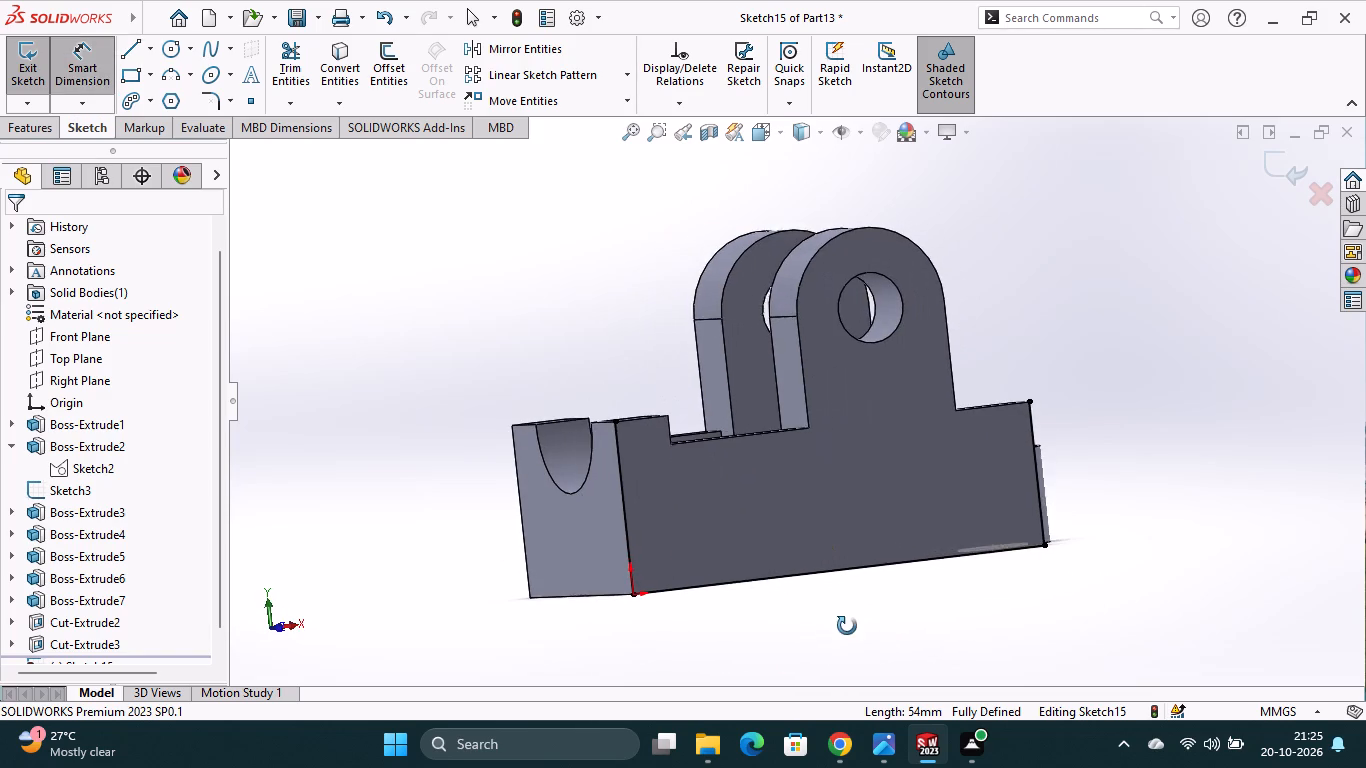
{"action": "middle_click_drag", "start_coordinate": [847, 626], "coordinate": [845, 628]}
{"action": "left_click", "coordinate": [838, 550]}
{"action": "right_click", "coordinate": [821, 517]}
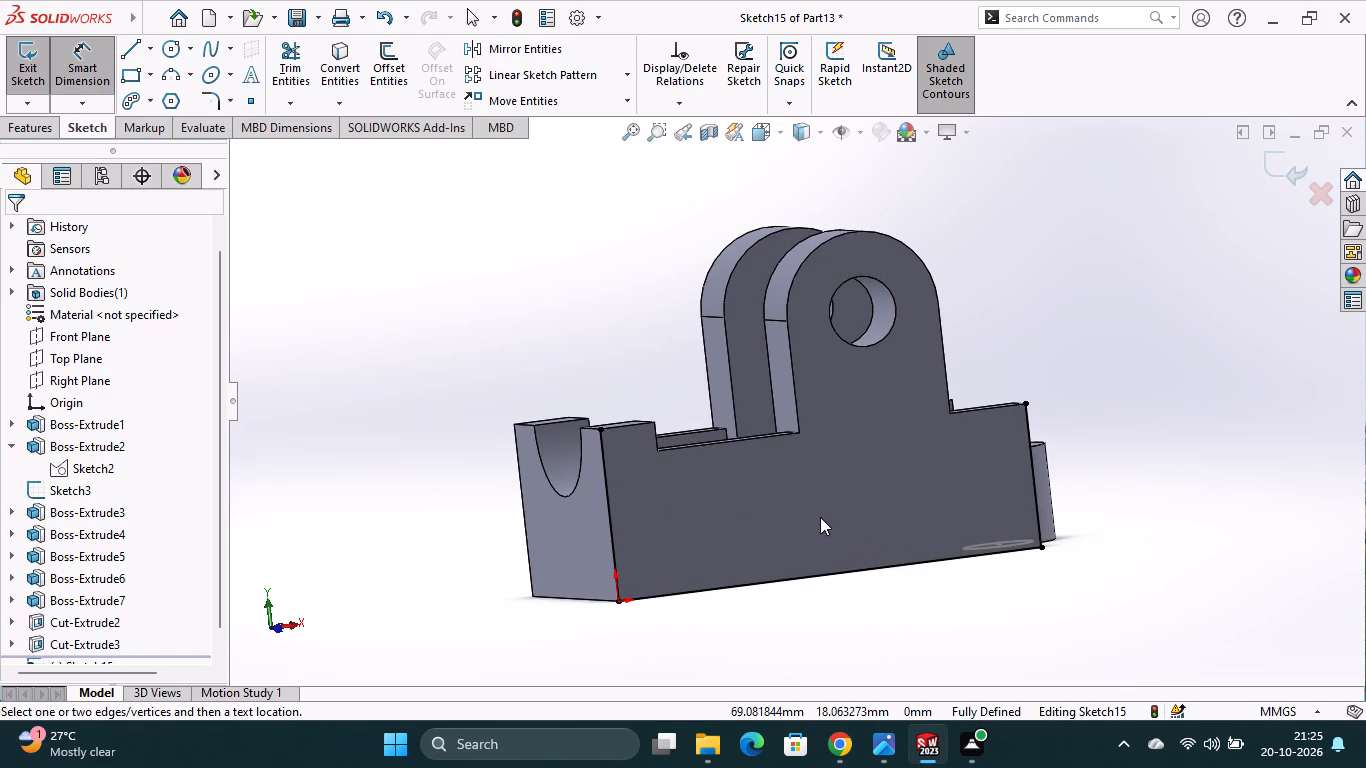
{"action": "left_click", "coordinate": [1001, 323]}
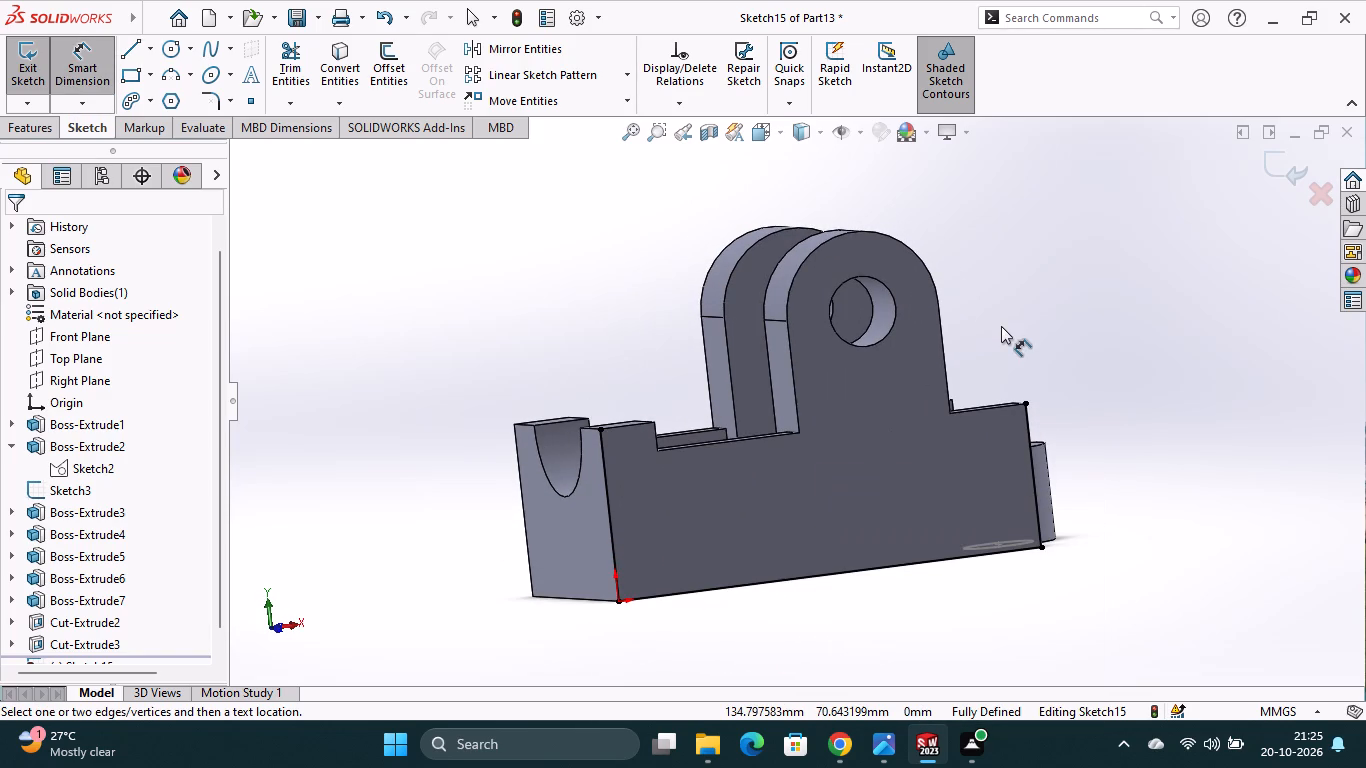
Undo the three sketched edge lines on the long side face and exit the sketch.
{"action": "left_click", "coordinate": [1001, 326]}
{"action": "key", "text": "ctrl+z"}
{"action": "key", "text": "ctrl+z"}
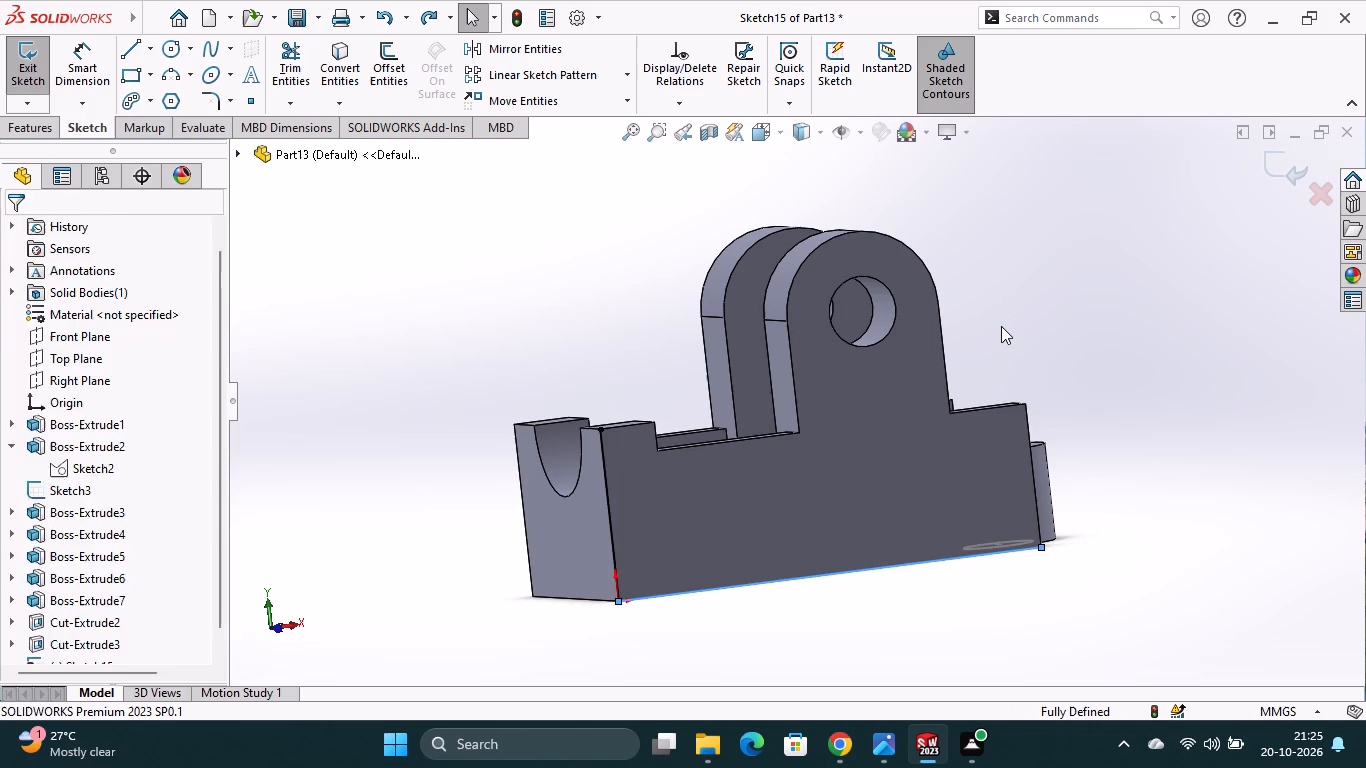
{"action": "key", "text": "ctrl+z"}
{"action": "left_click", "coordinate": [903, 493]}
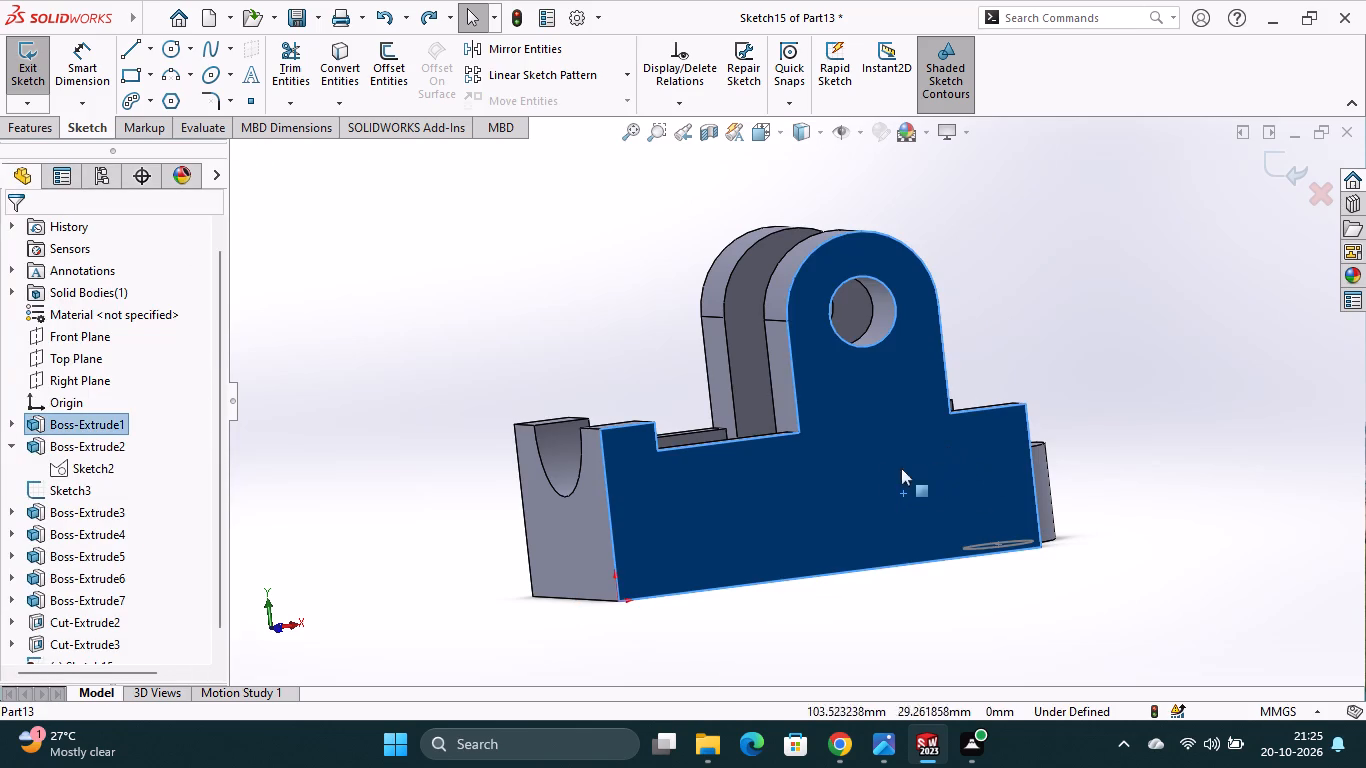
{"action": "right_click", "coordinate": [96, 423]}
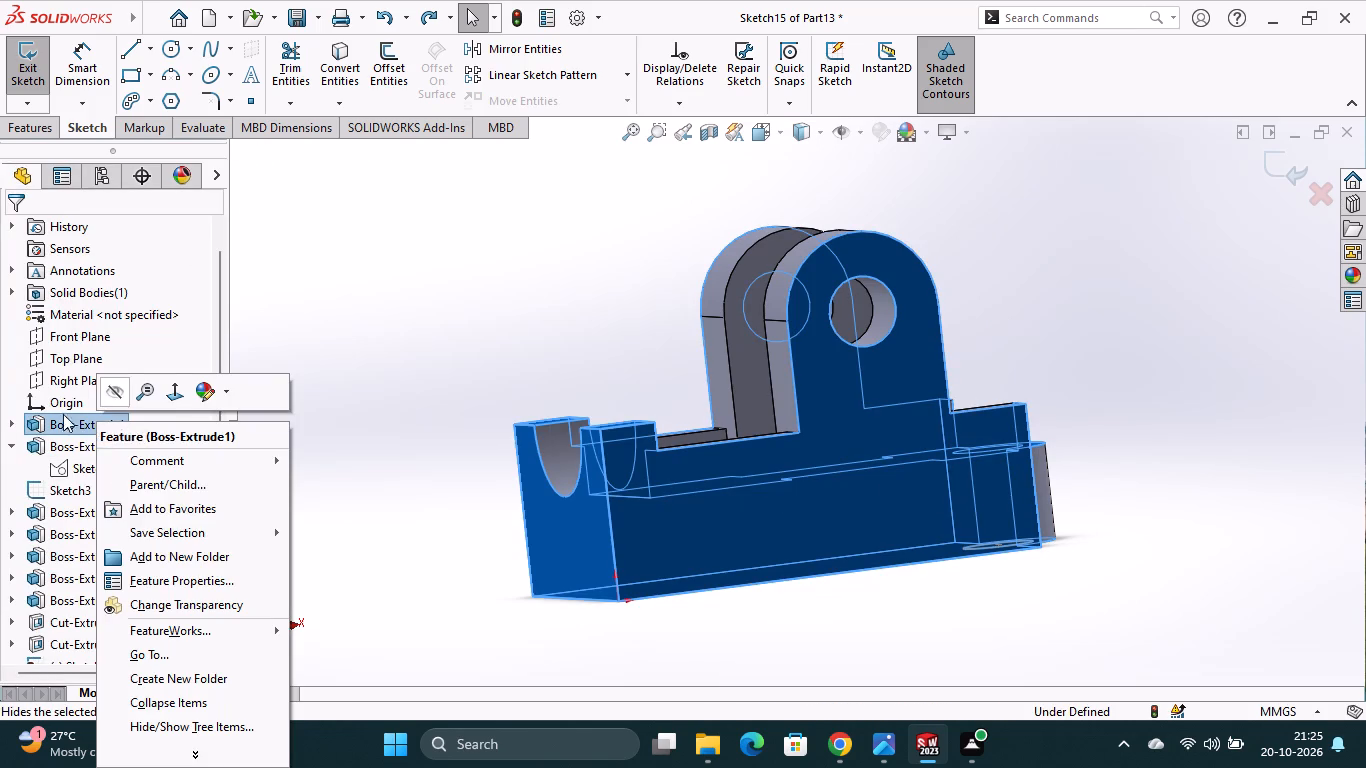
{"action": "left_click", "coordinate": [40, 421]}
{"action": "left_click", "coordinate": [1294, 173]}
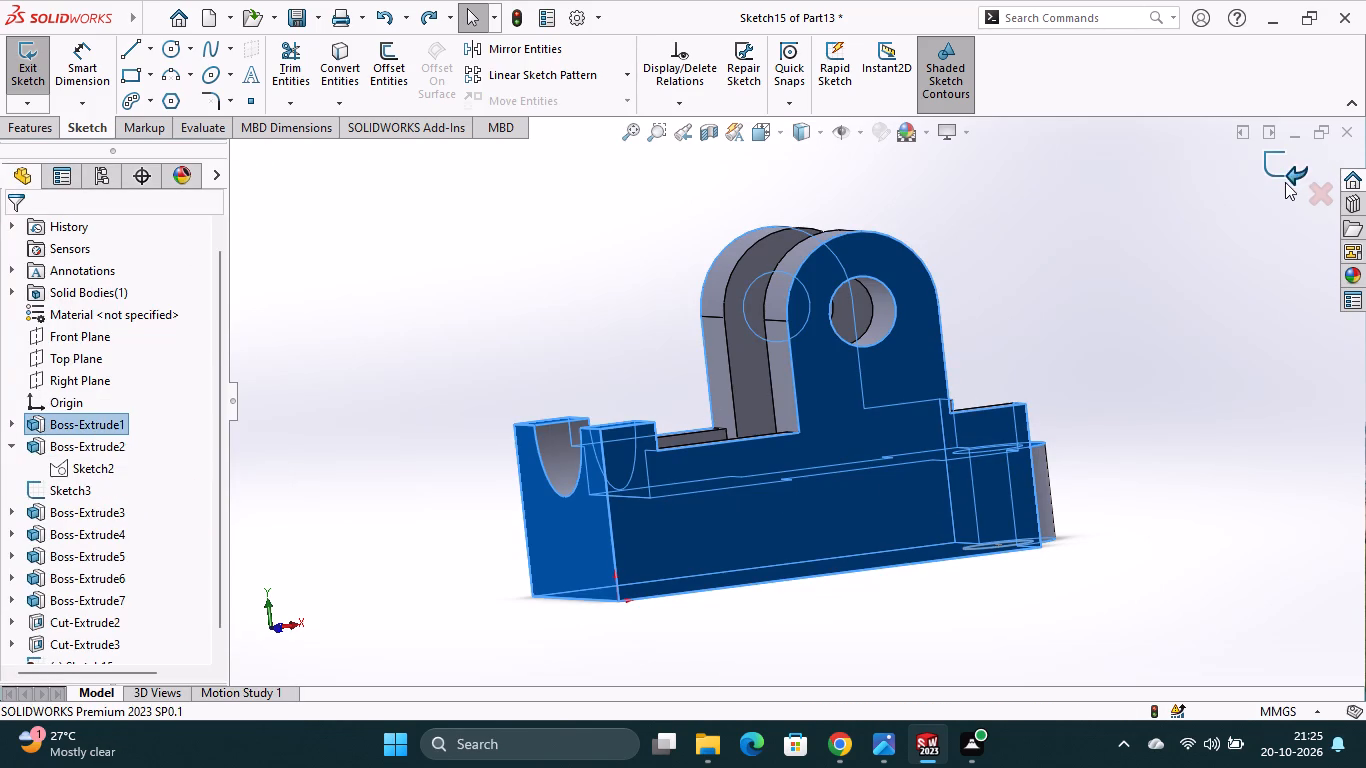
Open the base block's L-shaped profile sketch, review its dimensions, and exit it.
{"action": "left_click", "coordinate": [930, 407]}
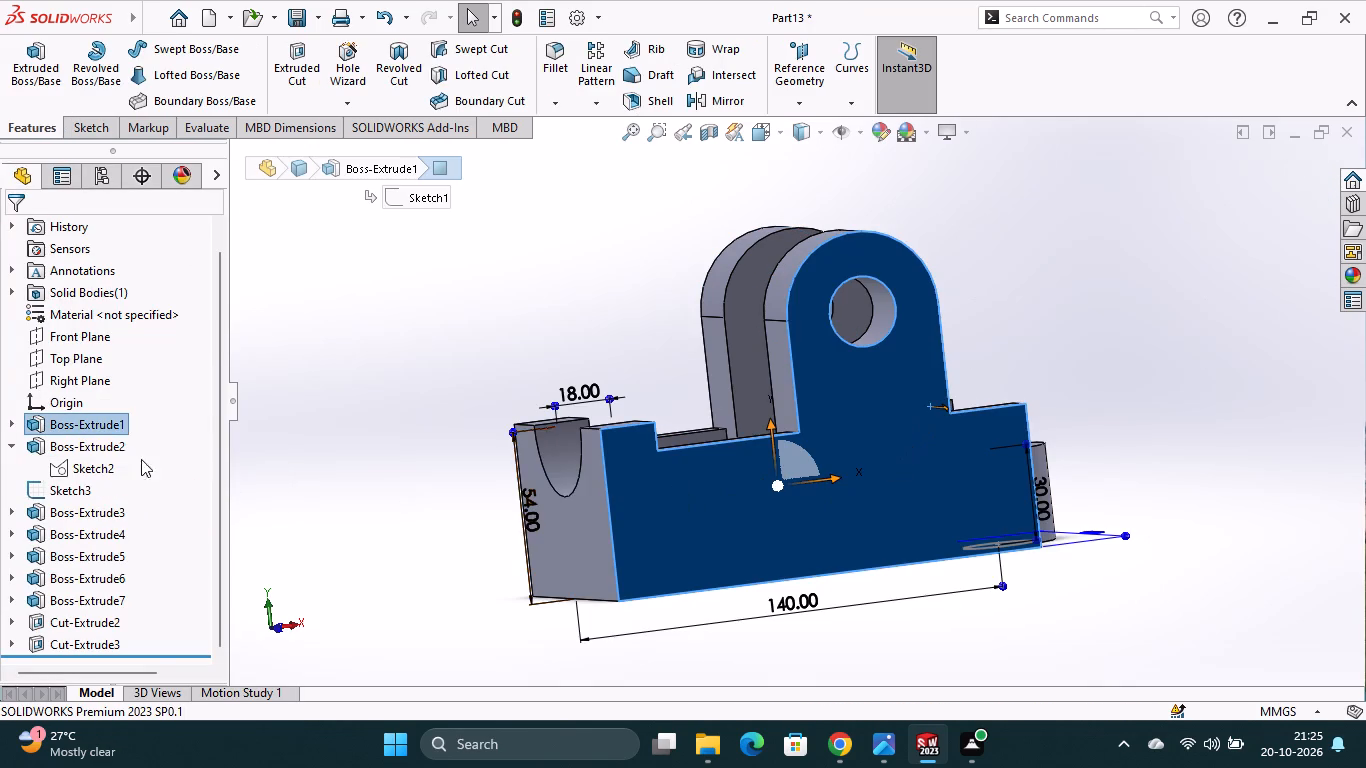
{"action": "left_click", "coordinate": [106, 420]}
{"action": "left_click", "coordinate": [148, 372]}
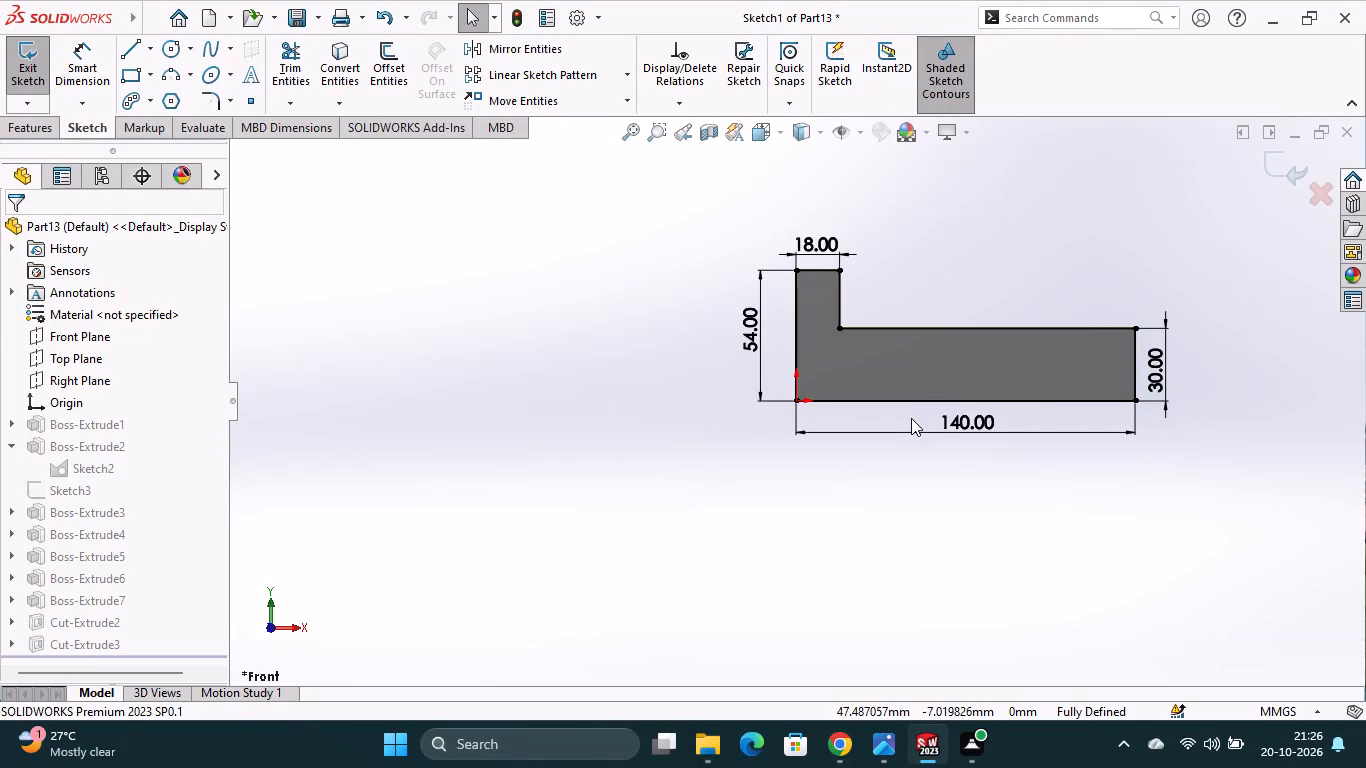
{"action": "left_click", "coordinate": [1275, 175]}
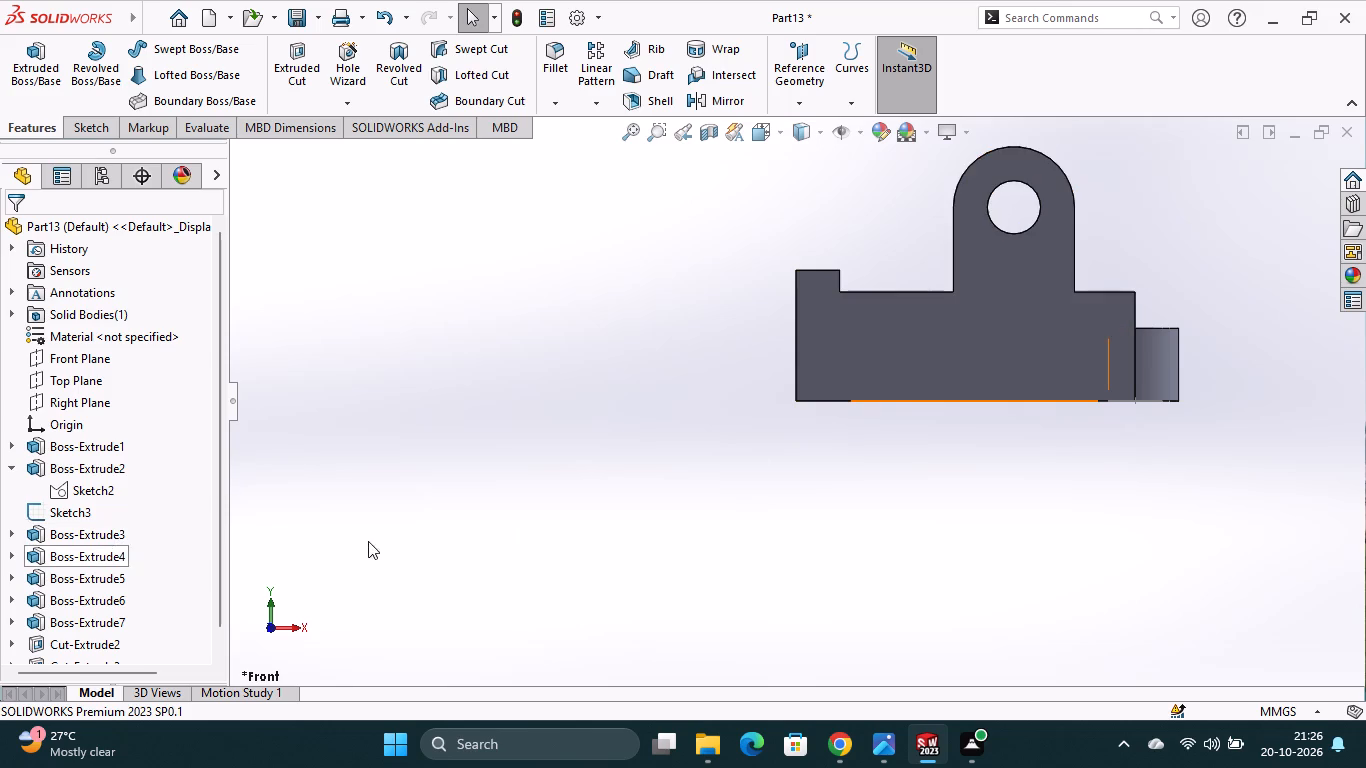
Open the half-round end boss's sketch, examine it against the base block, and exit it.
{"action": "scroll", "coordinate": [1024, 453], "scroll_direction": "down", "scroll_amount": 1}
{"action": "middle_click_drag", "start_coordinate": [1024, 454], "coordinate": [930, 492]}
{"action": "middle_click_drag", "start_coordinate": [1163, 418], "coordinate": [1158, 444]}
{"action": "left_click", "coordinate": [1082, 353]}
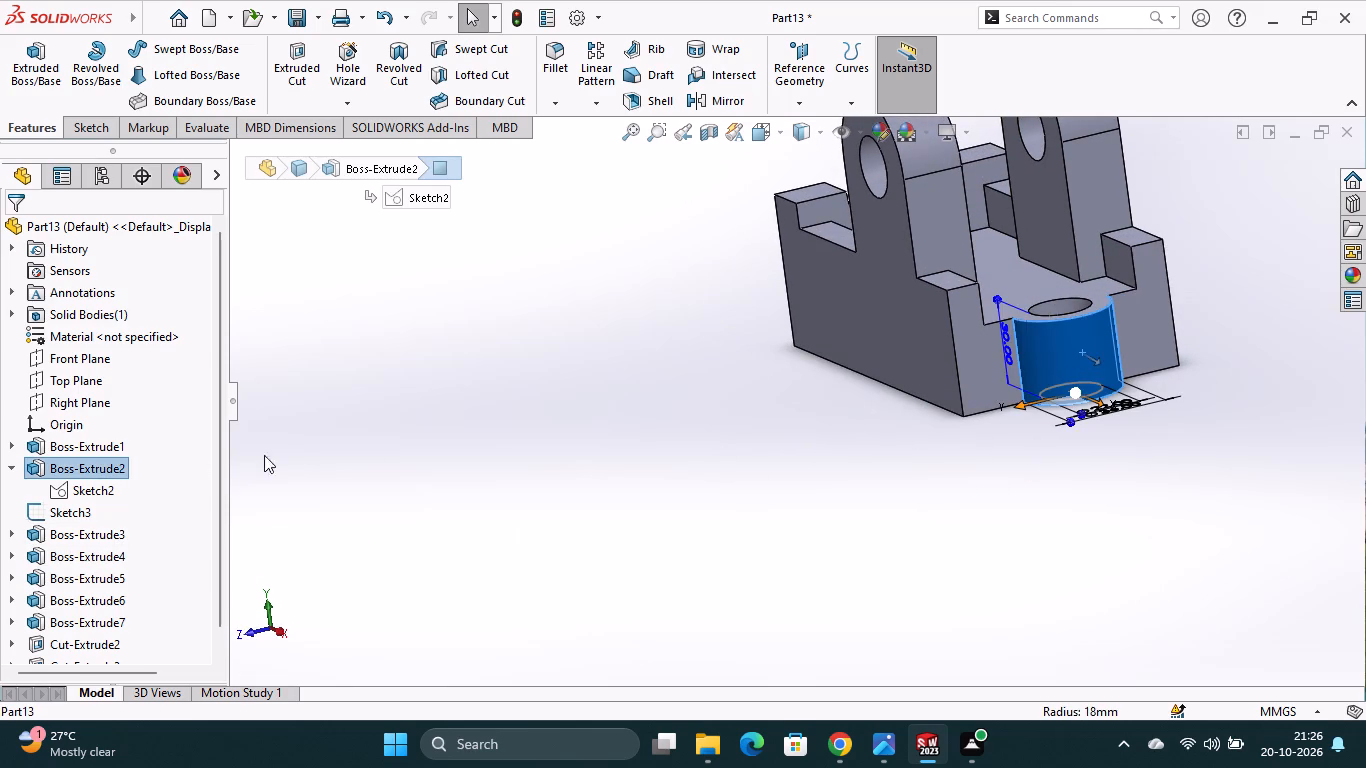
{"action": "right_click", "coordinate": [89, 469]}
{"action": "left_click", "coordinate": [148, 297]}
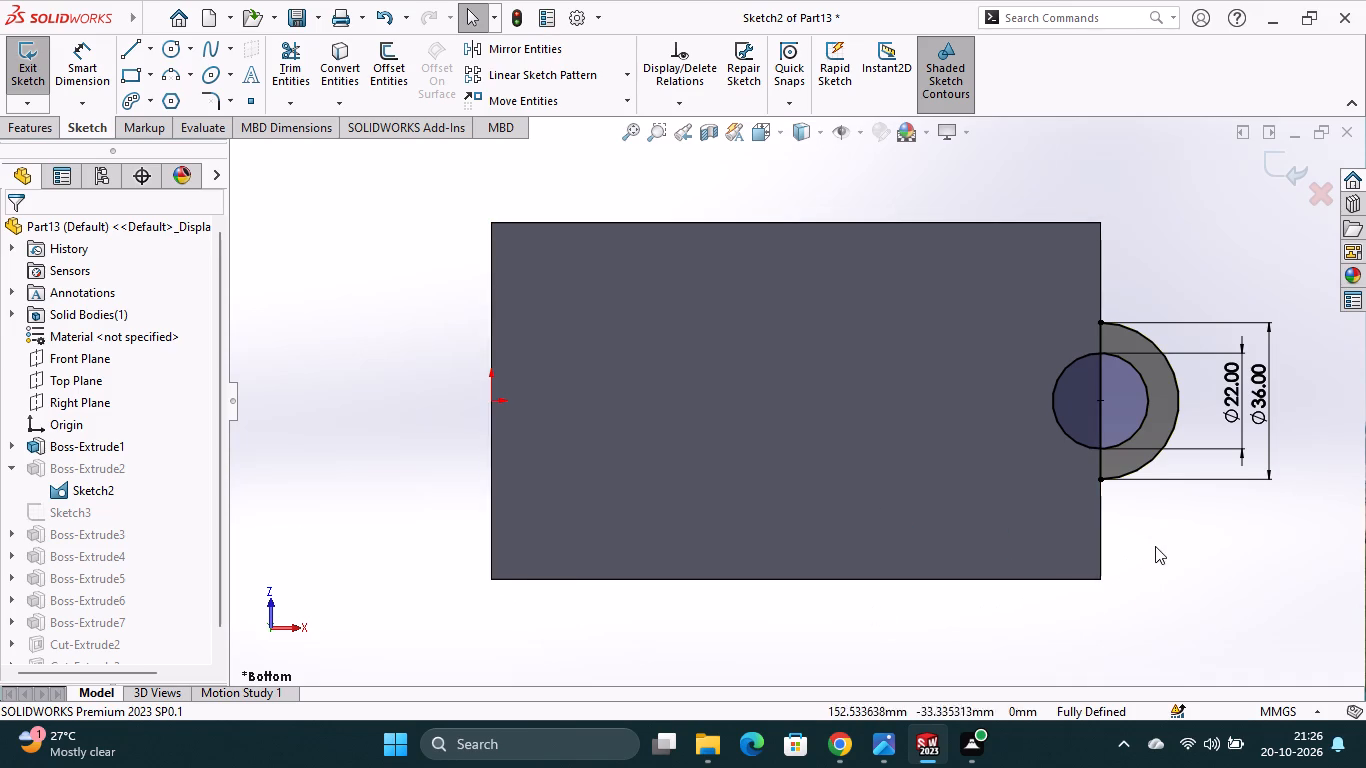
{"action": "middle_click_drag", "start_coordinate": [1155, 546], "coordinate": [1094, 585]}
{"action": "middle_click_drag", "start_coordinate": [1108, 508], "coordinate": [1037, 526]}
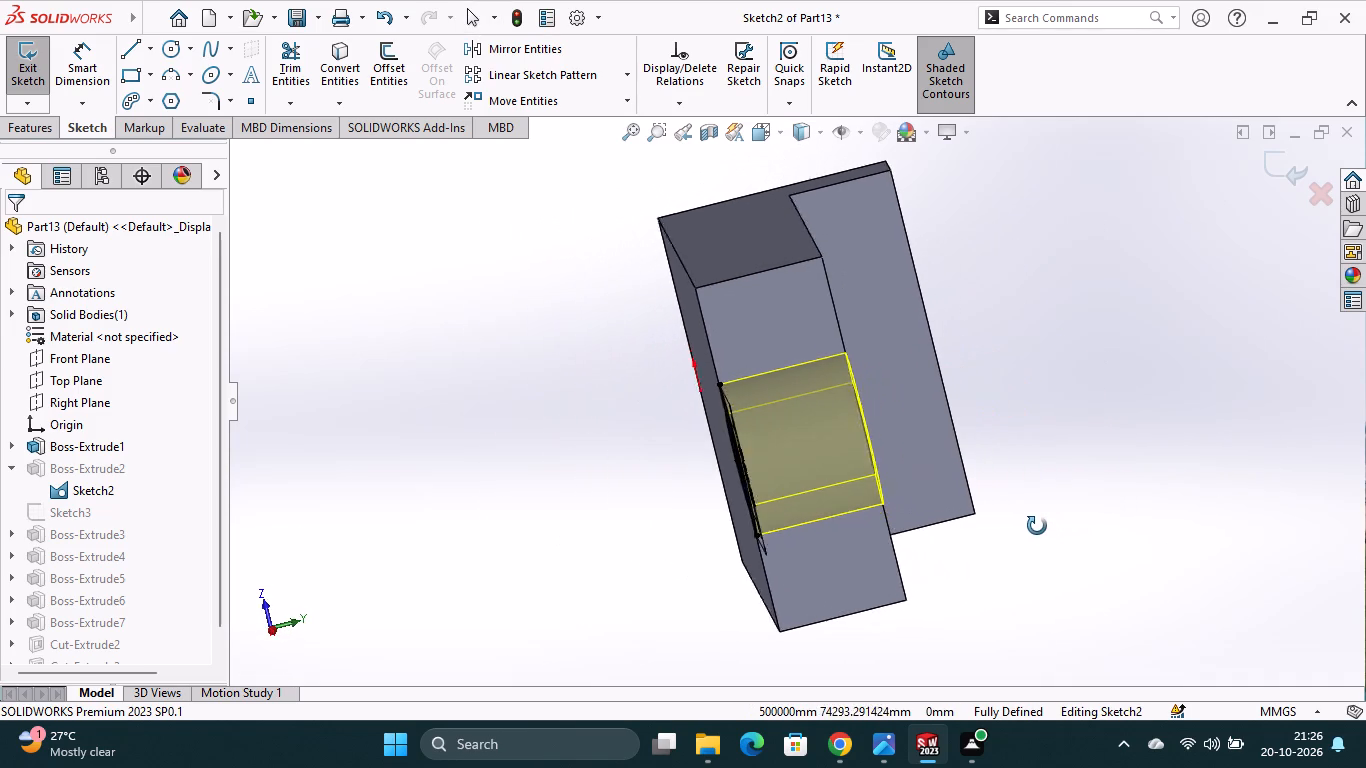
{"action": "middle_click_drag", "start_coordinate": [1037, 526], "coordinate": [1027, 496]}
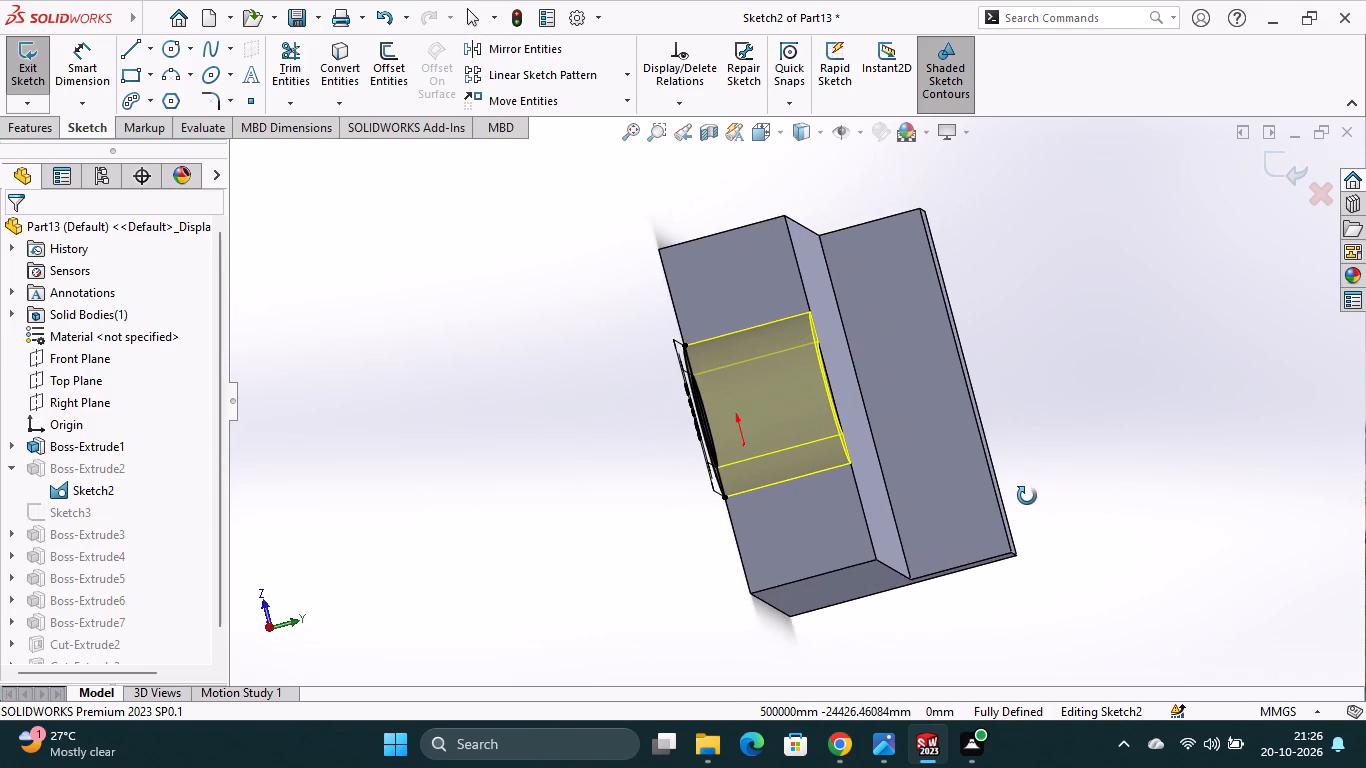
{"action": "middle_click_drag", "start_coordinate": [1027, 496], "coordinate": [1027, 490]}
{"action": "scroll", "coordinate": [1027, 490], "scroll_direction": "up", "scroll_amount": 1}
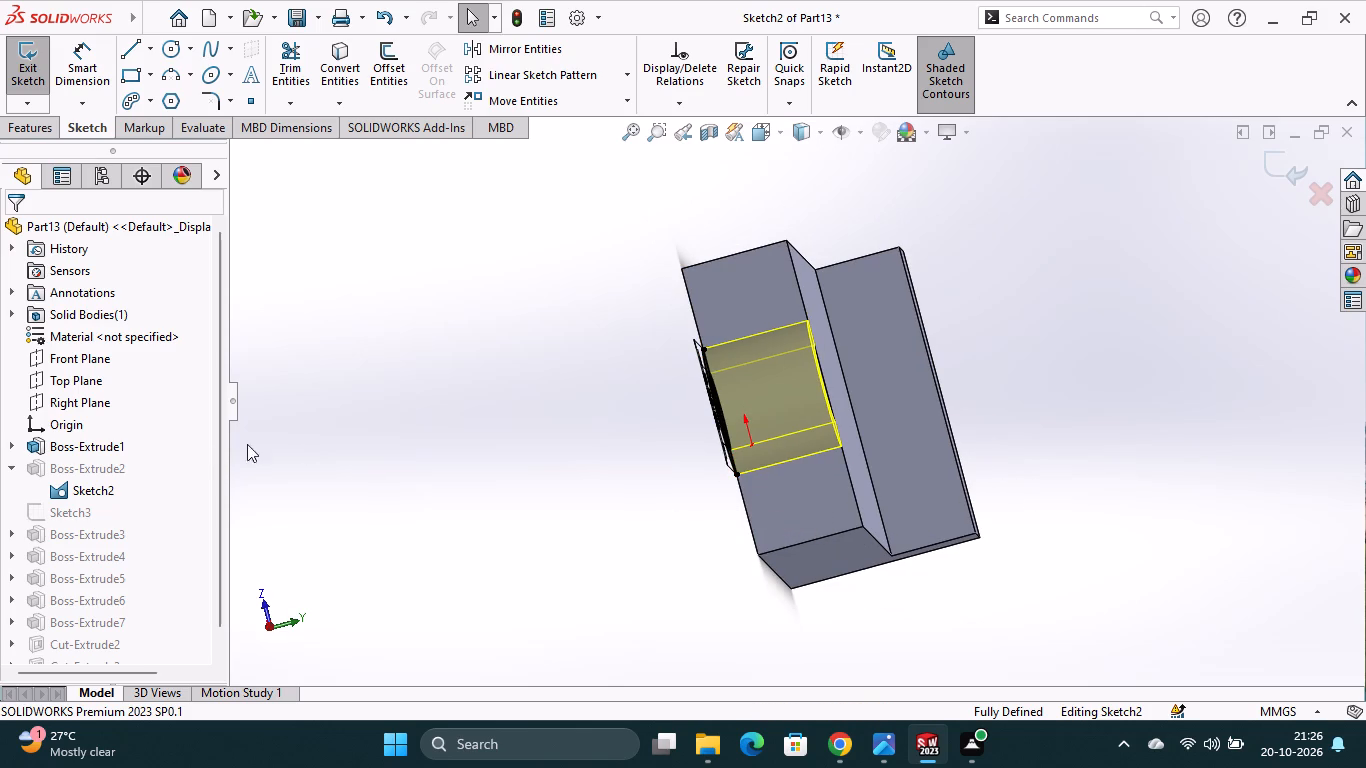
{"action": "left_click", "coordinate": [1271, 167]}
Set the half-round end boss's blind extrusion depth to 15 mm.
{"action": "left_click", "coordinate": [779, 402]}
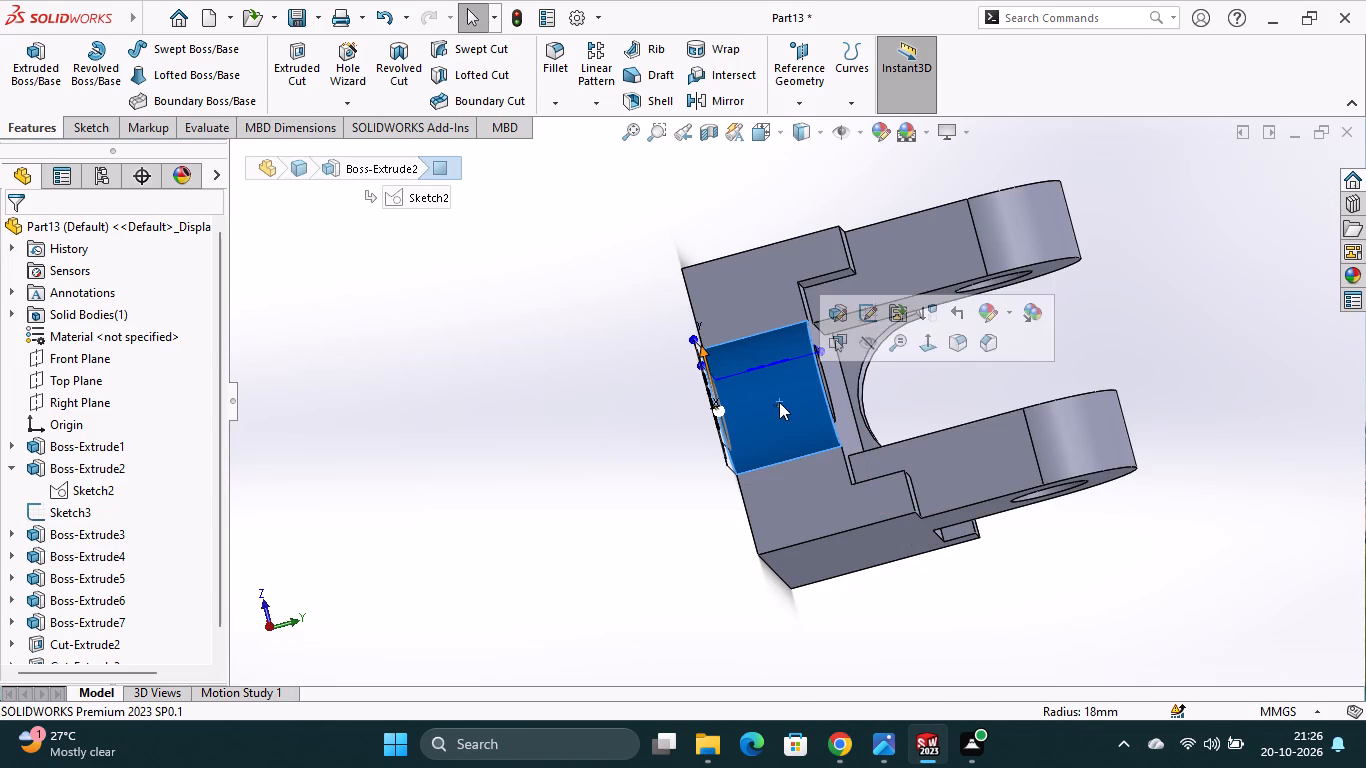
{"action": "right_click", "coordinate": [61, 463]}
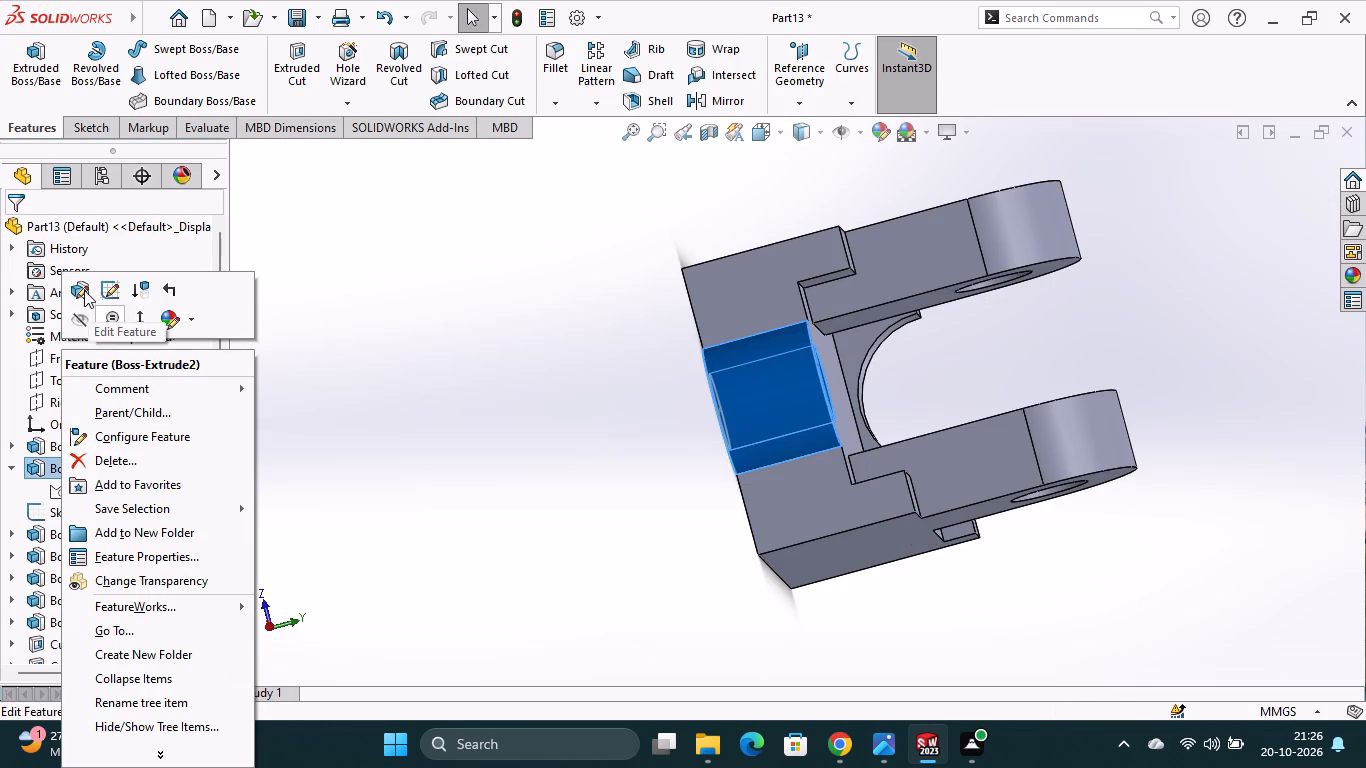
{"action": "left_click", "coordinate": [83, 289]}
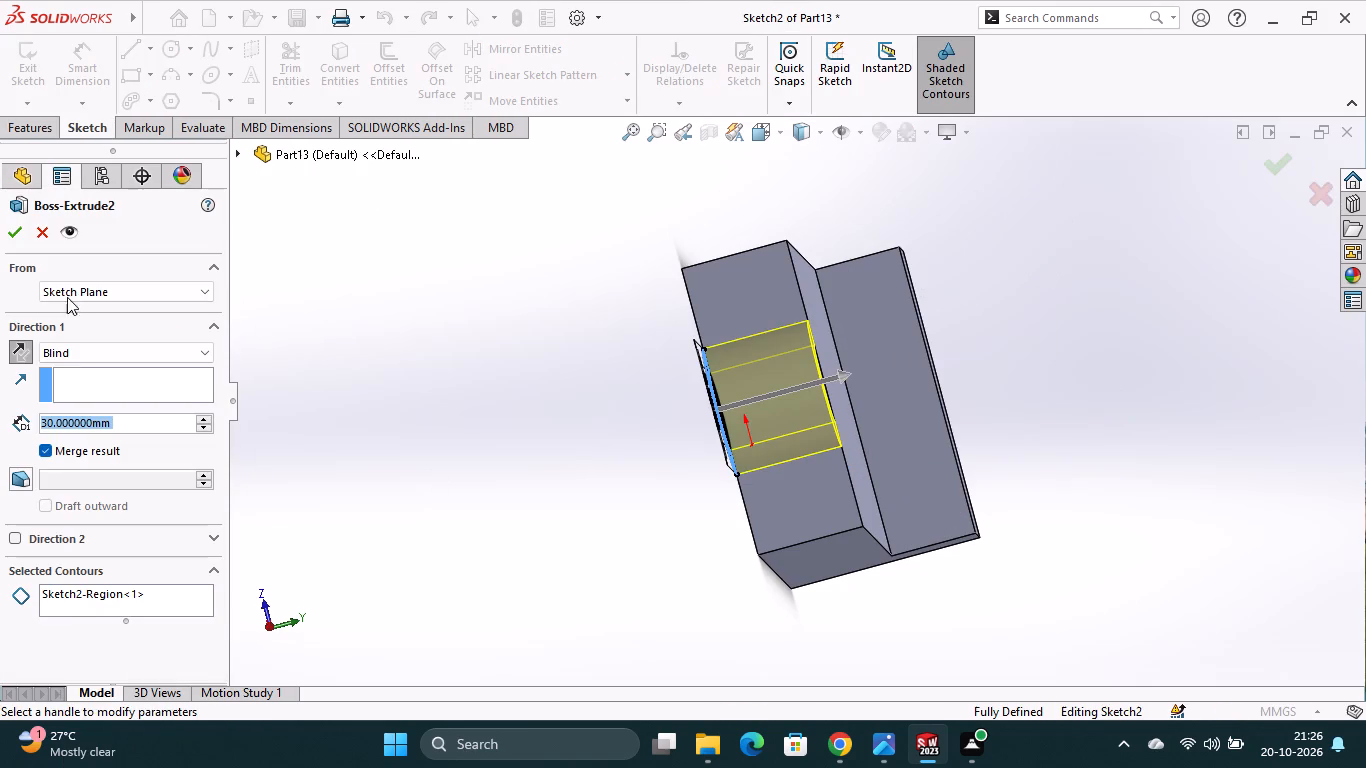
{"action": "type", "text": "15"}
{"action": "key", "text": "Return"}
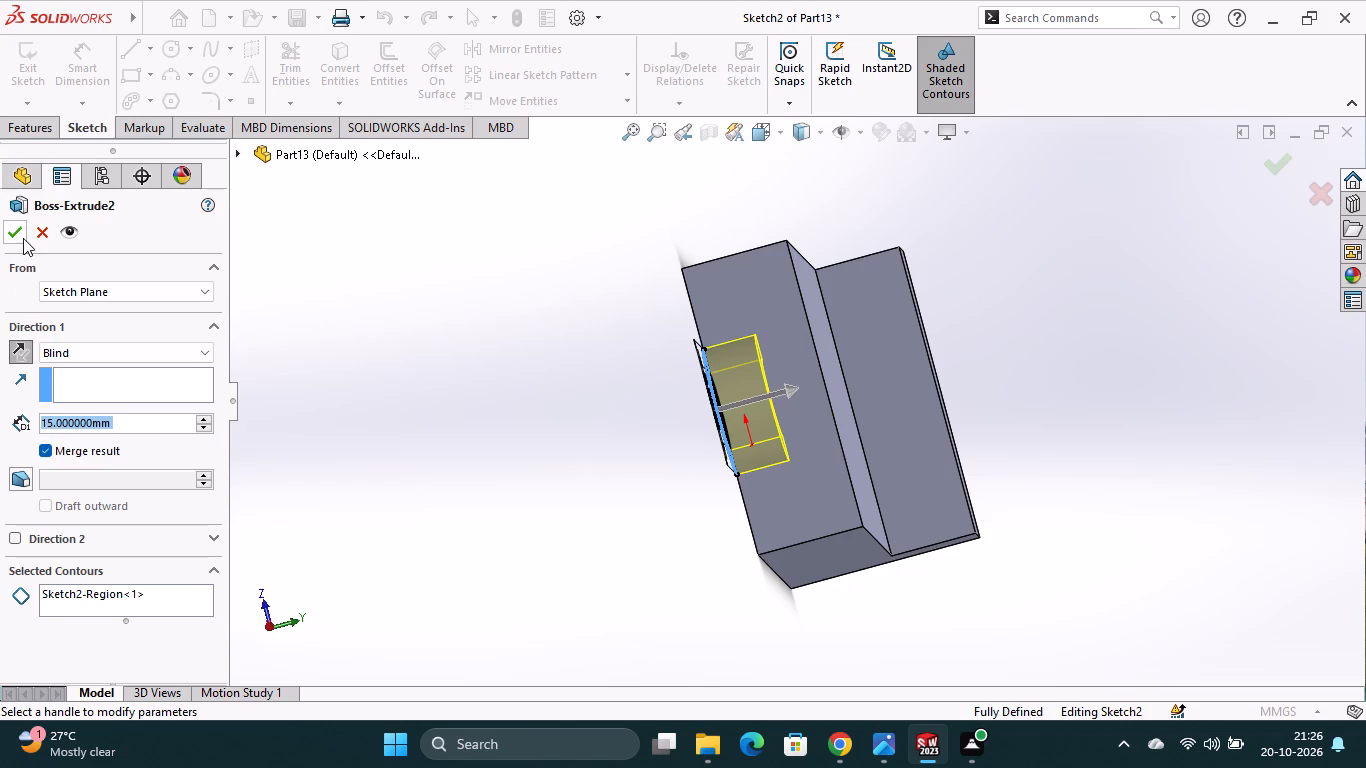
{"action": "left_click", "coordinate": [23, 238]}
Inspect the boss end of the block and review the base block's L-shaped profile sketch.
{"action": "middle_click_drag", "start_coordinate": [1029, 592], "coordinate": [1018, 602]}
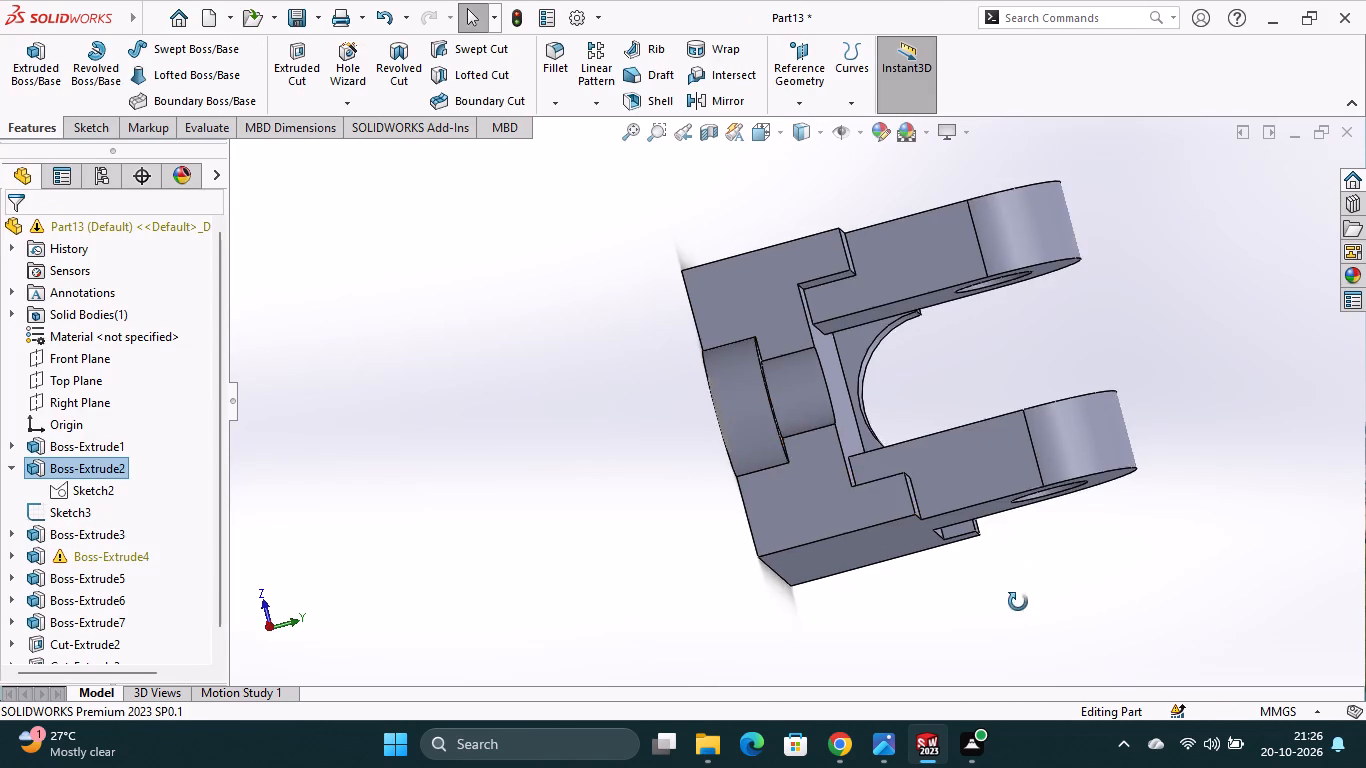
{"action": "middle_click_drag", "start_coordinate": [1018, 602], "coordinate": [993, 619]}
{"action": "middle_click_drag", "start_coordinate": [929, 635], "coordinate": [933, 639]}
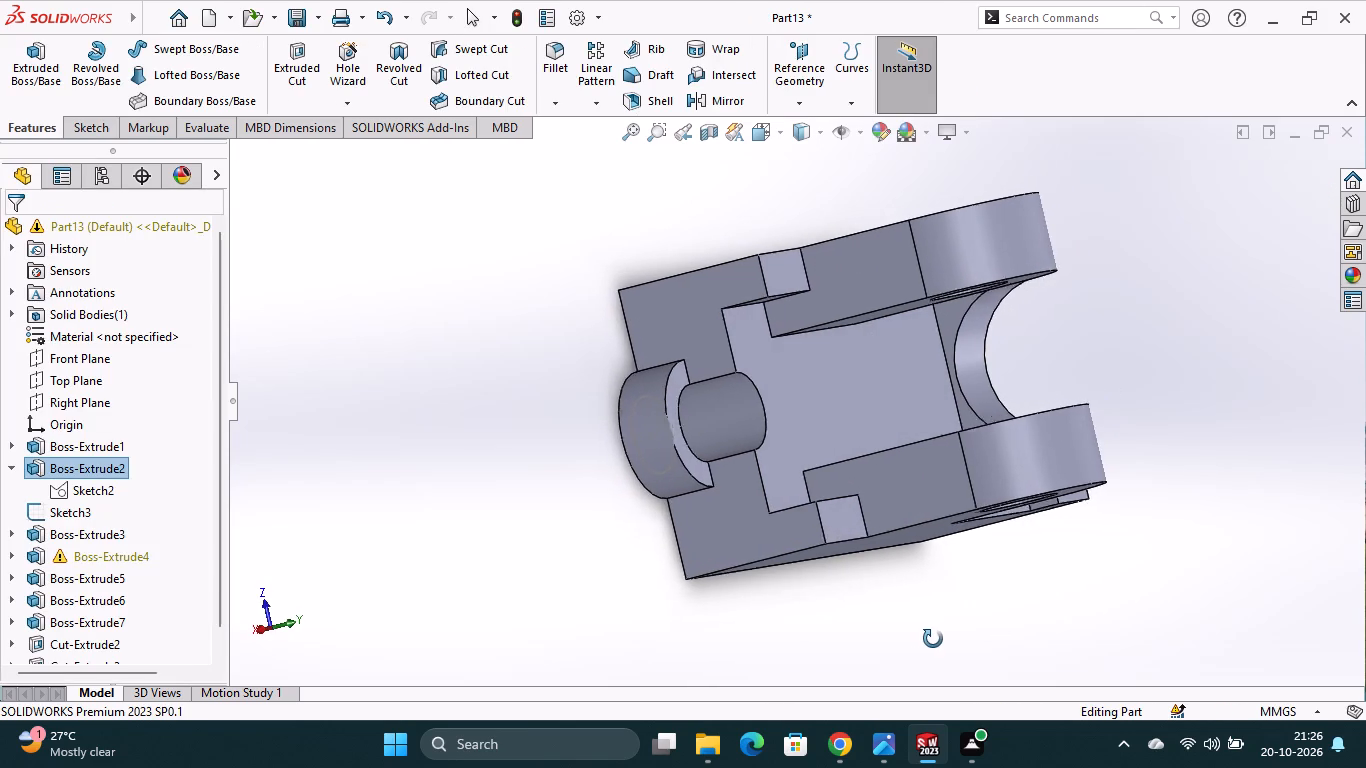
{"action": "middle_click_drag", "start_coordinate": [933, 639], "coordinate": [944, 639]}
{"action": "left_click", "coordinate": [751, 514]}
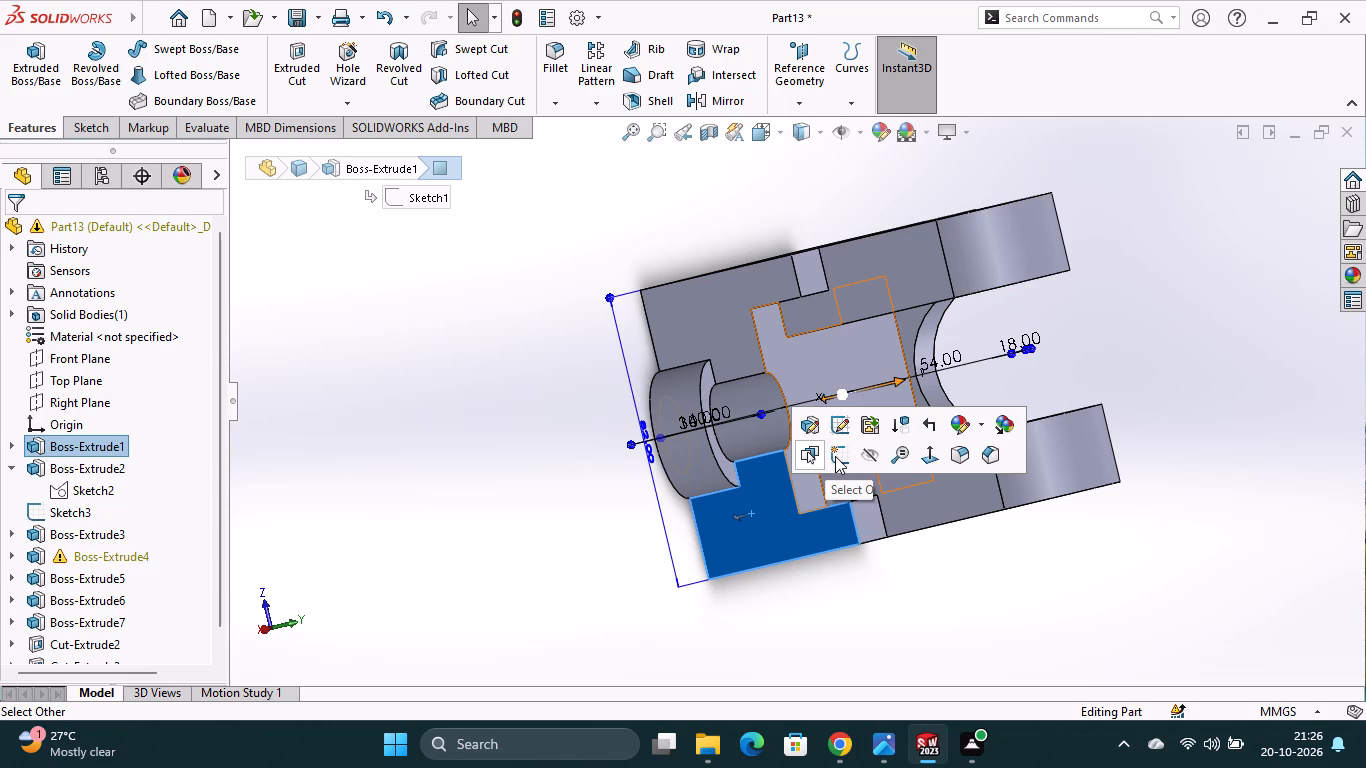
{"action": "left_click", "coordinate": [844, 431]}
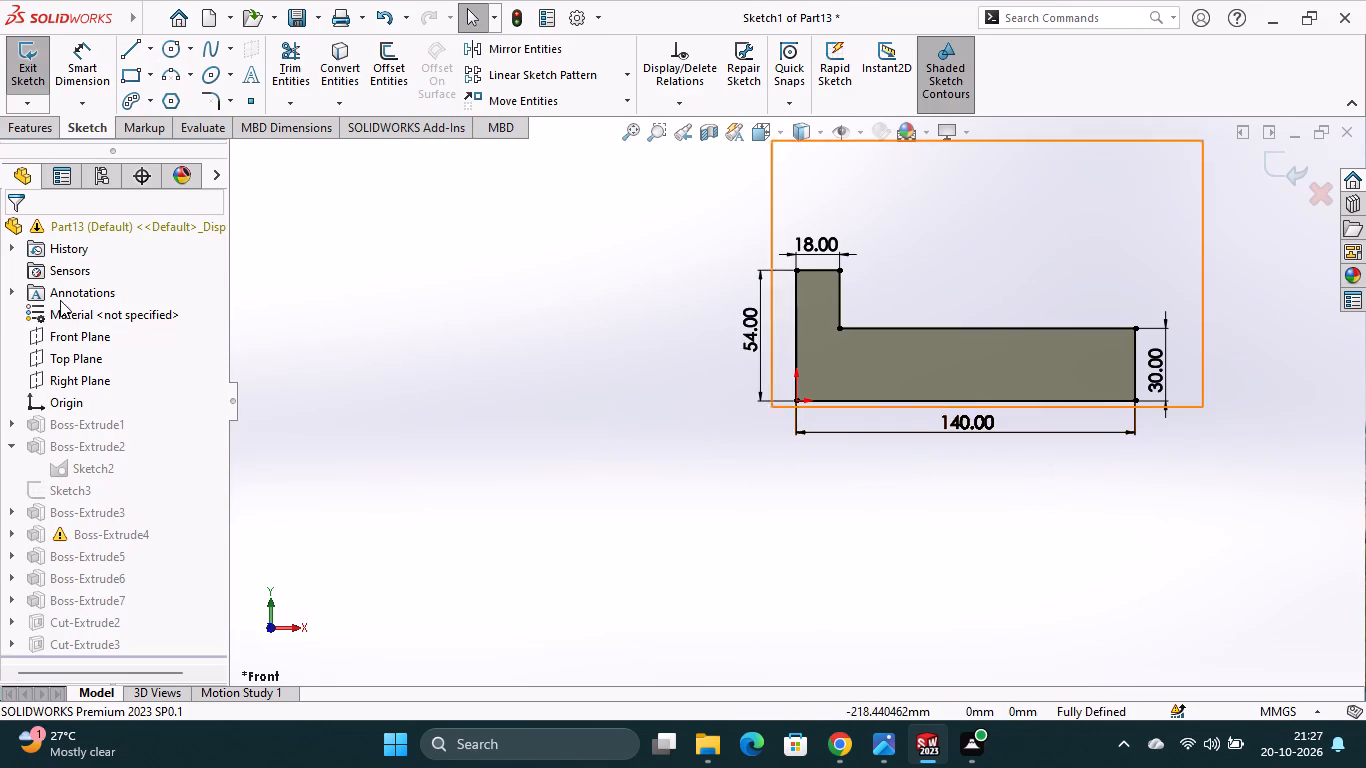
{"action": "left_click", "coordinate": [1271, 180]}
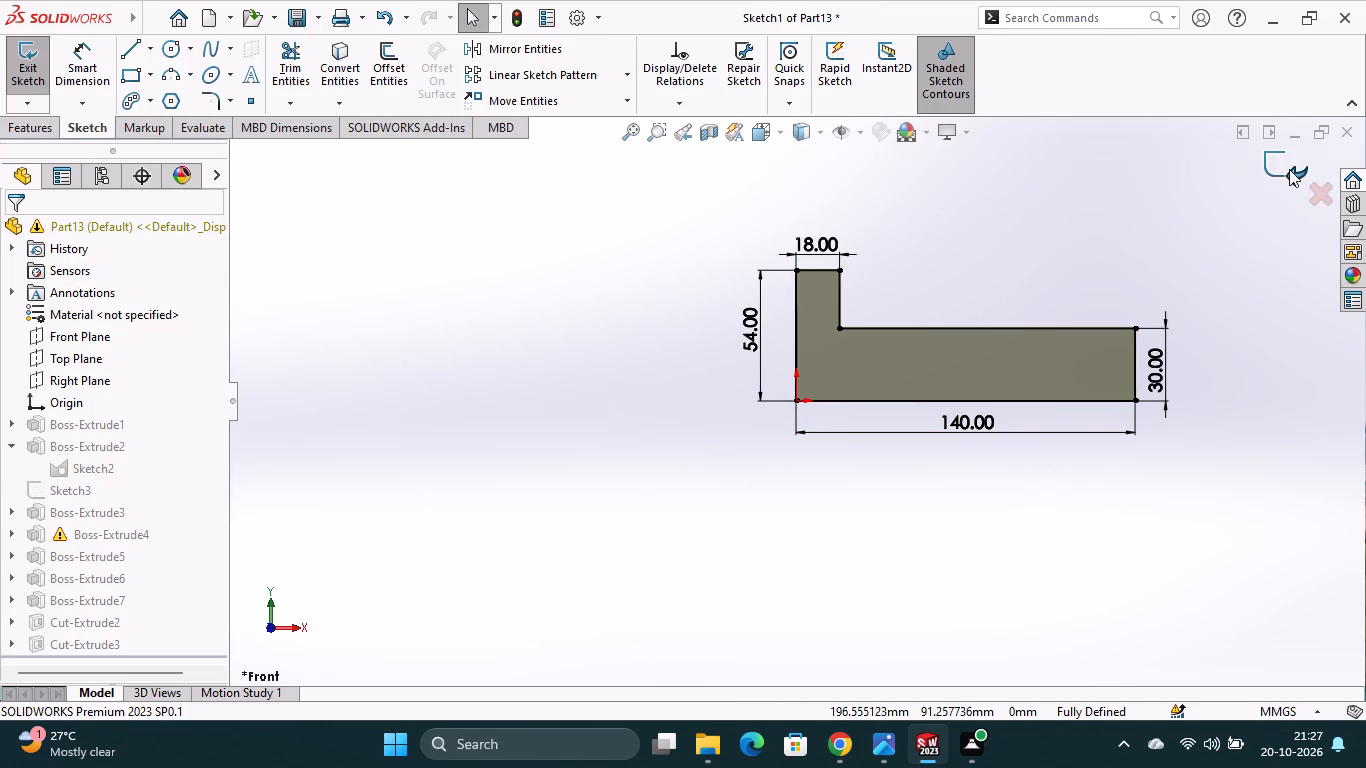
{"action": "left_click", "coordinate": [1289, 169]}
{"action": "left_click", "coordinate": [638, 174]}
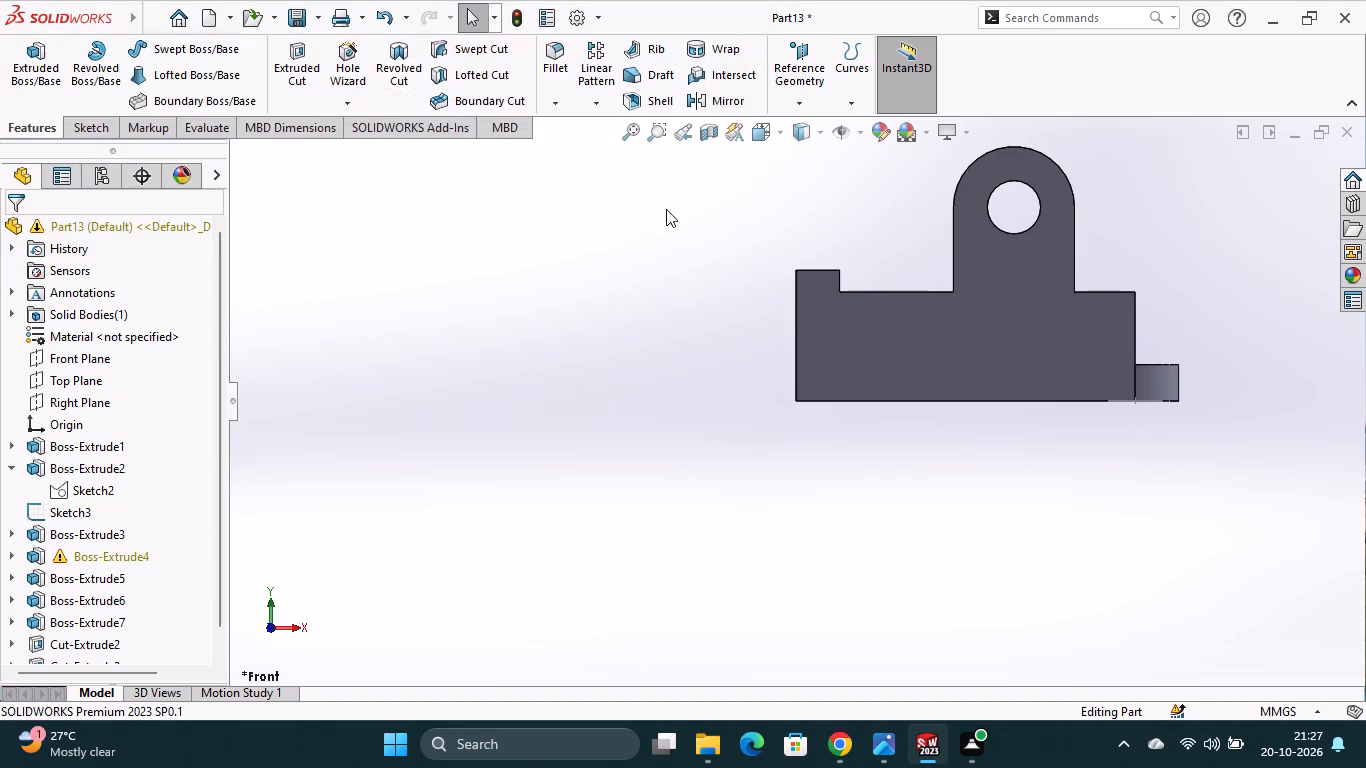
Open the Boss-Extrude4 ledge sketch, examine its position on the block, and exit it.
{"action": "right_click", "coordinate": [117, 547]}
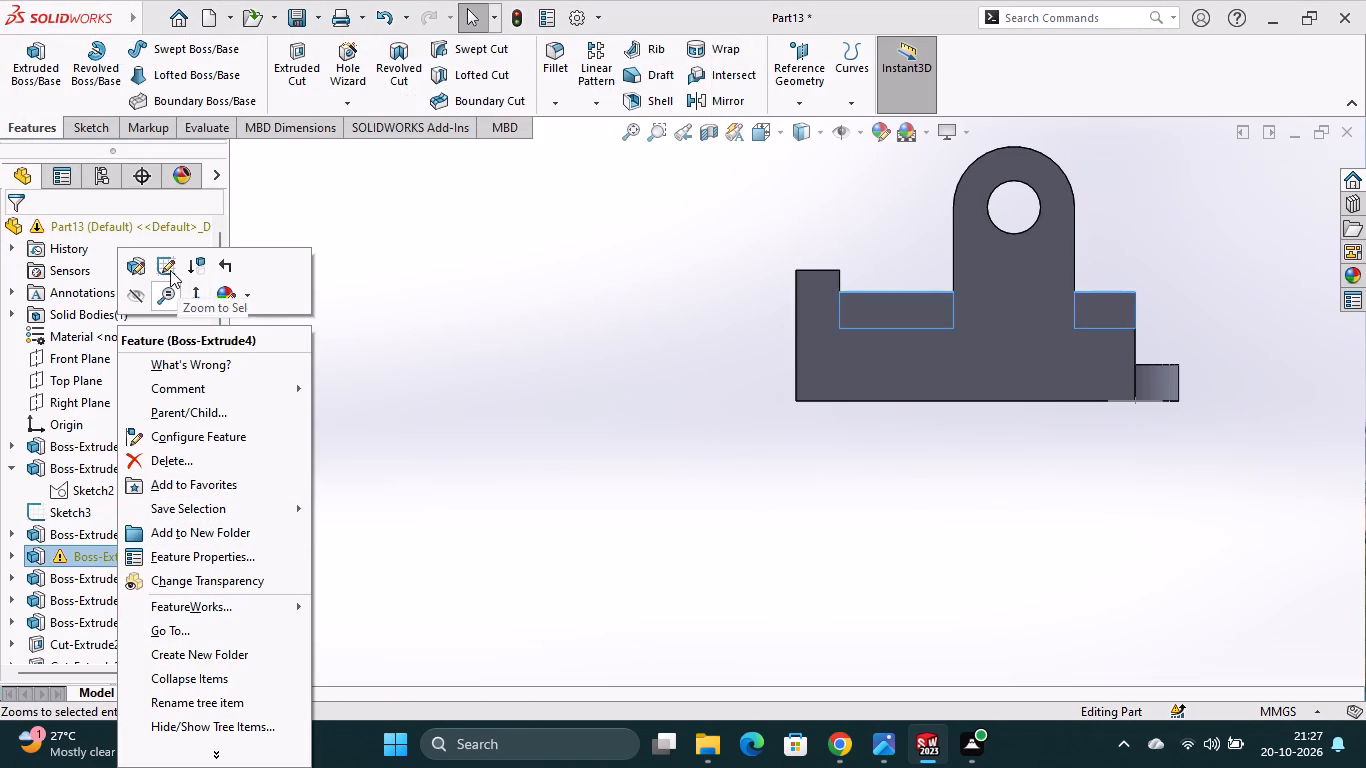
{"action": "left_click", "coordinate": [169, 269]}
{"action": "middle_click_drag", "start_coordinate": [1109, 588], "coordinate": [988, 604]}
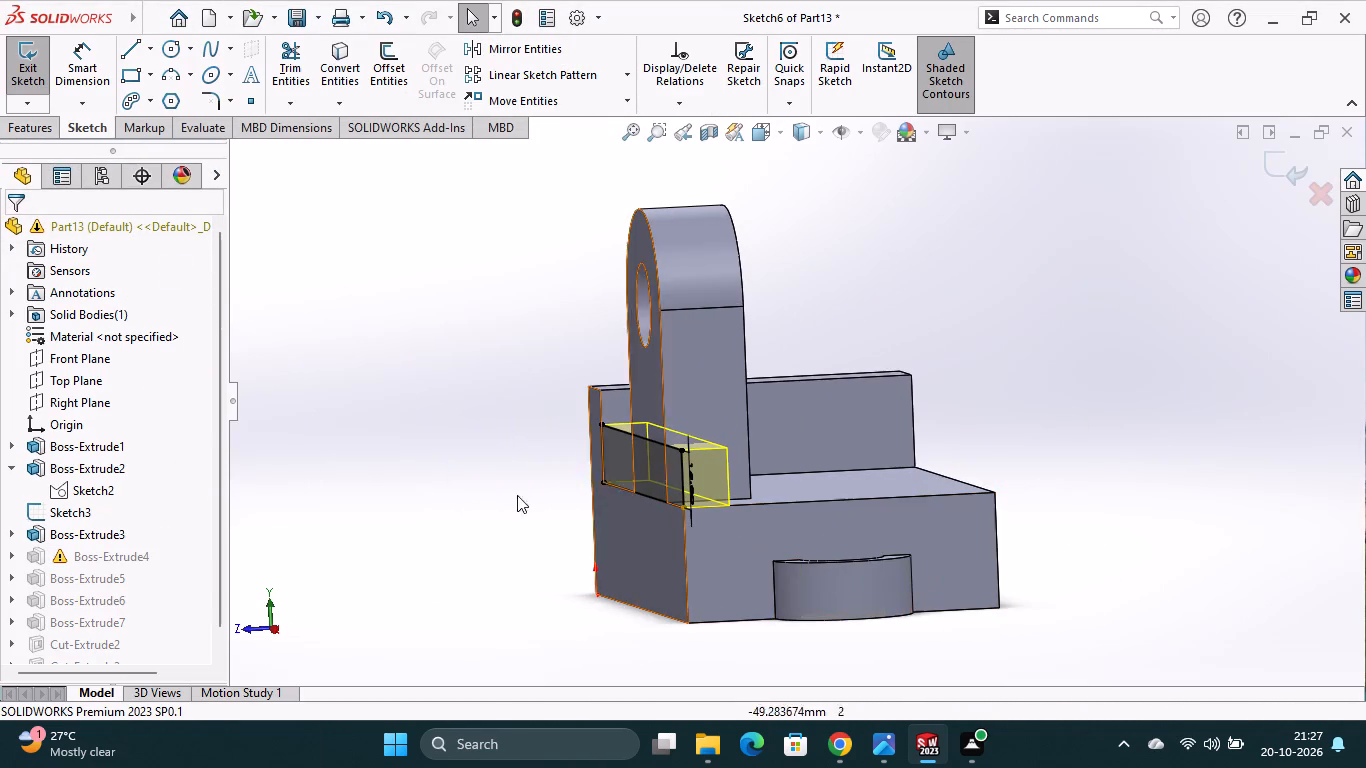
{"action": "left_click", "coordinate": [446, 532]}
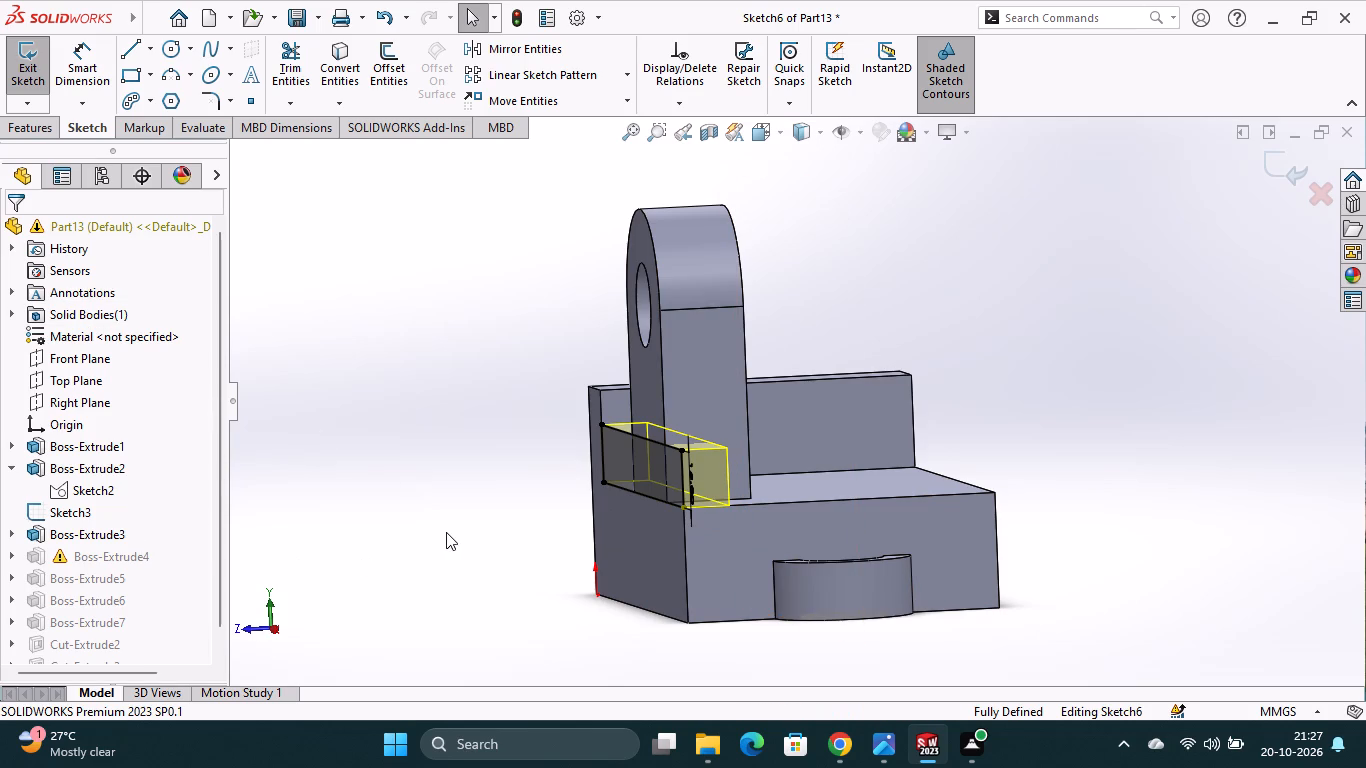
{"action": "left_click", "coordinate": [1280, 174]}
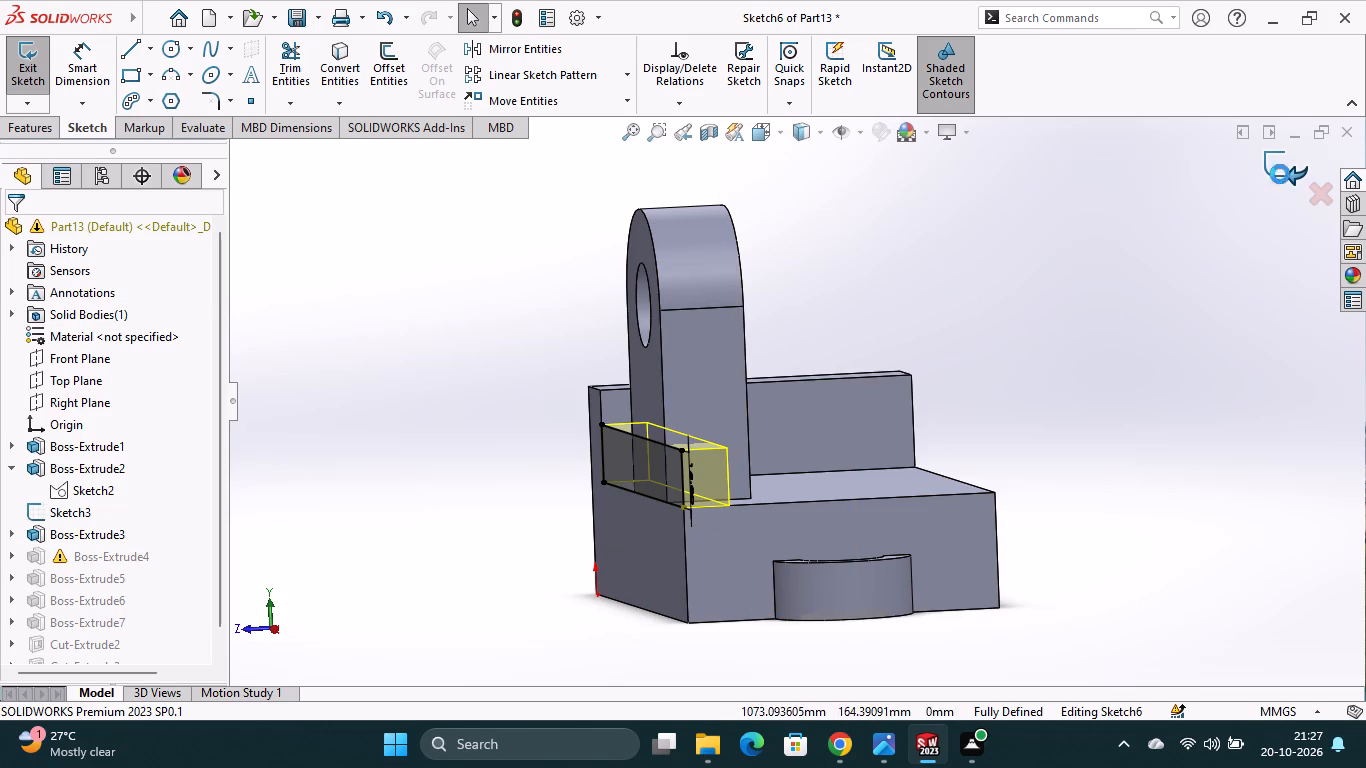
{"action": "left_click", "coordinate": [629, 176]}
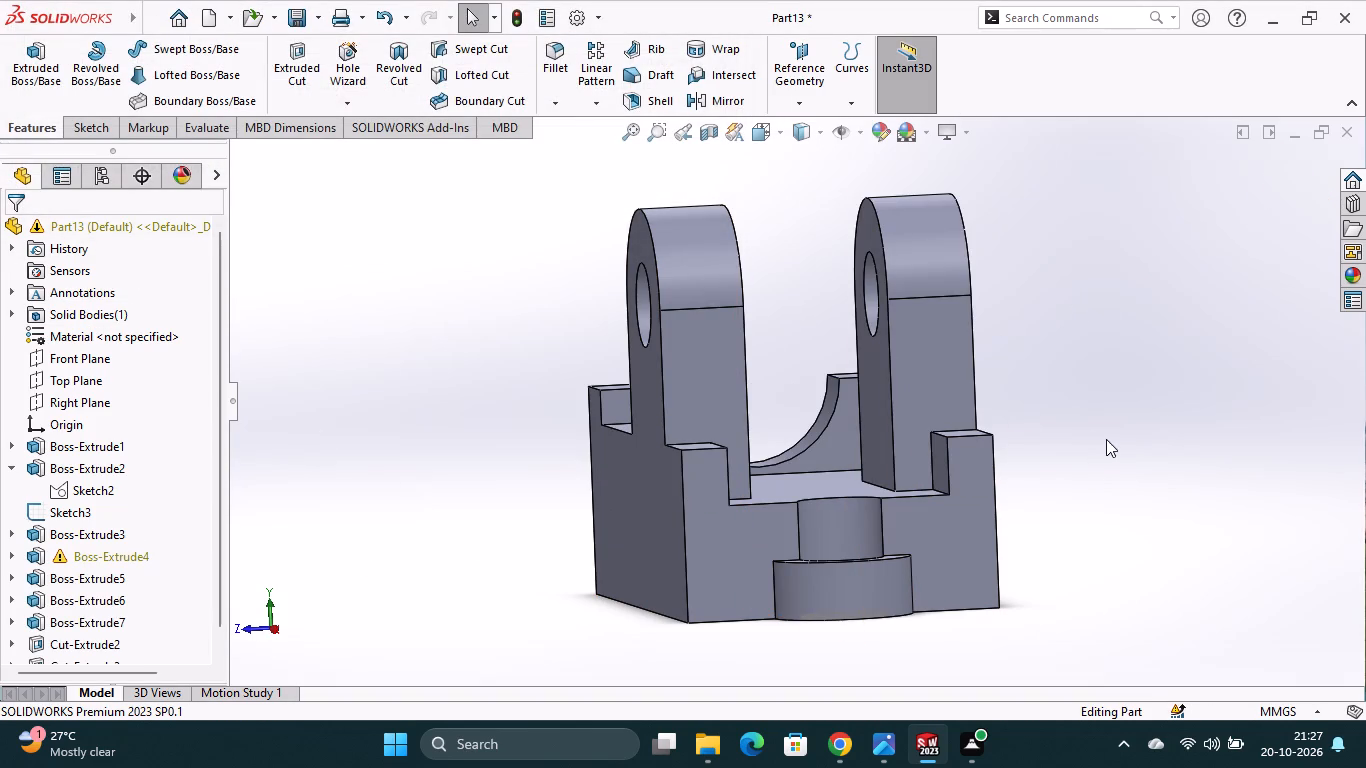
Examine the end boss, the hole above it, the raised ledges and the uprights from several directions.
{"action": "left_click", "coordinate": [1117, 441]}
{"action": "middle_click_drag", "start_coordinate": [1087, 515], "coordinate": [1075, 540]}
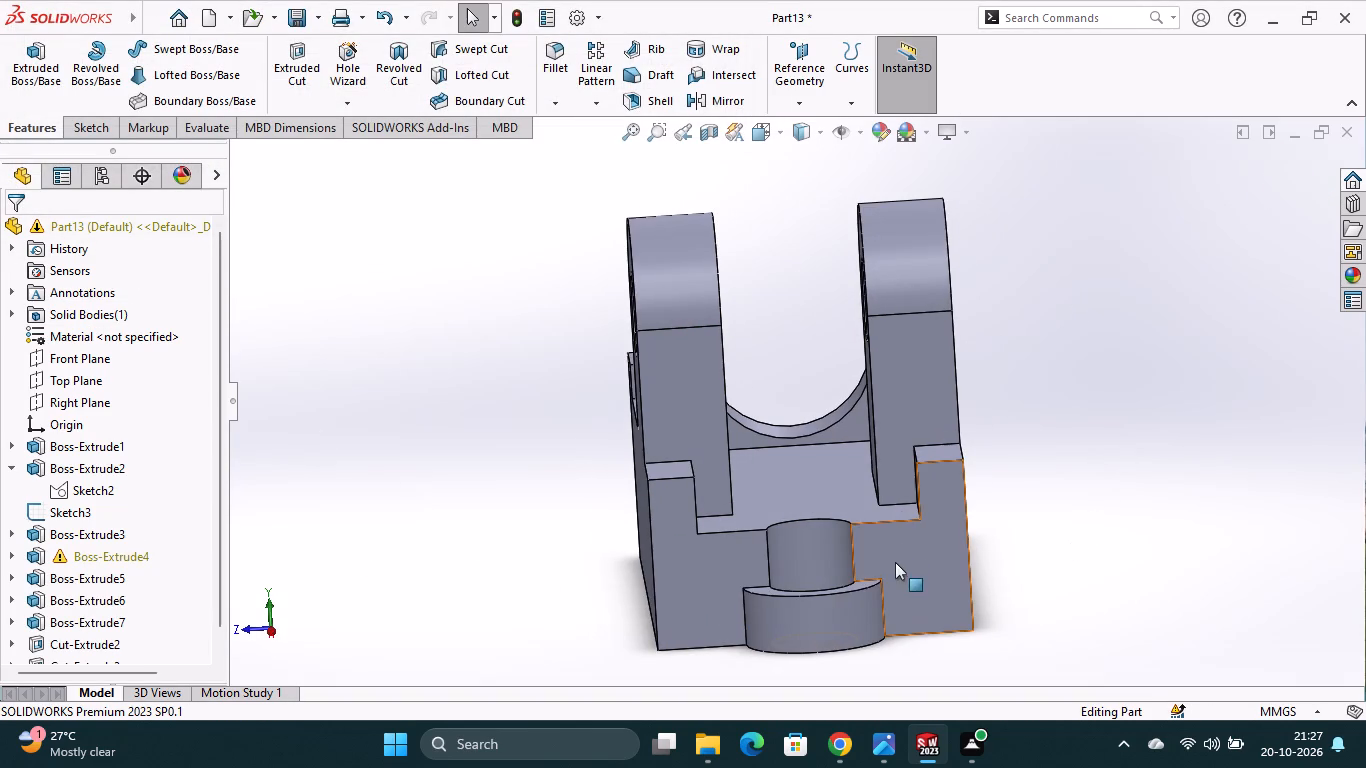
{"action": "scroll", "coordinate": [1046, 601], "scroll_direction": "up", "scroll_amount": 1}
{"action": "middle_click_drag", "start_coordinate": [1046, 601], "coordinate": [1067, 562]}
{"action": "scroll", "coordinate": [1046, 601], "scroll_direction": "down", "scroll_amount": 1}
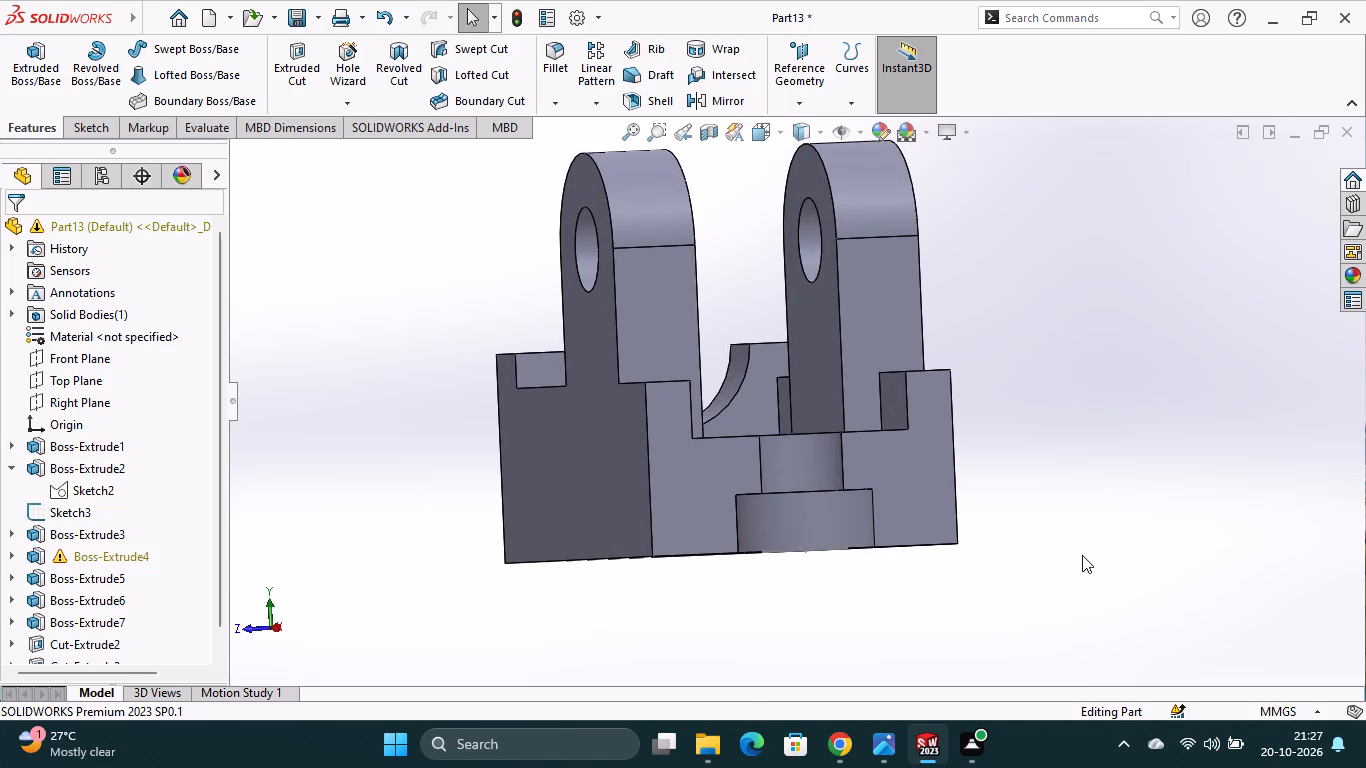
{"action": "middle_click_drag", "start_coordinate": [1082, 555], "coordinate": [1100, 579]}
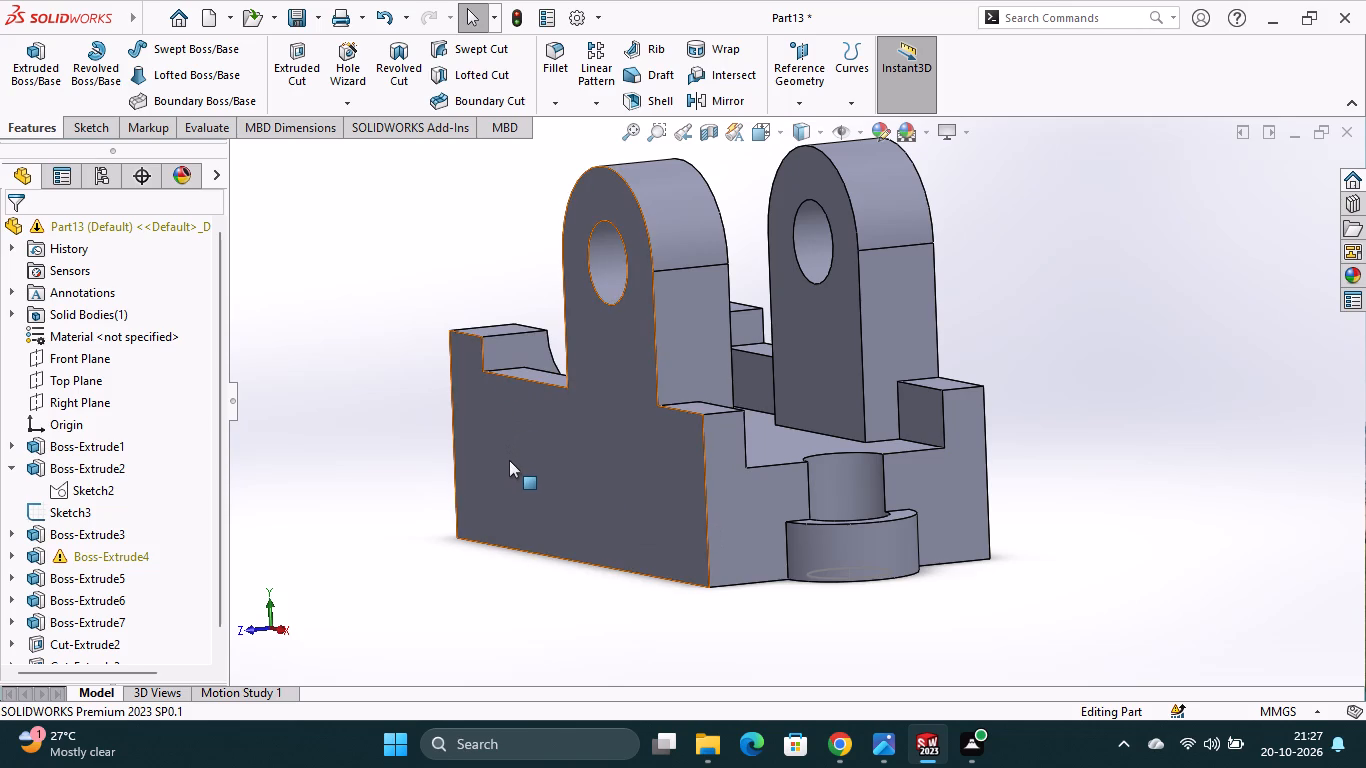
{"action": "middle_click_drag", "start_coordinate": [546, 568], "coordinate": [564, 569]}
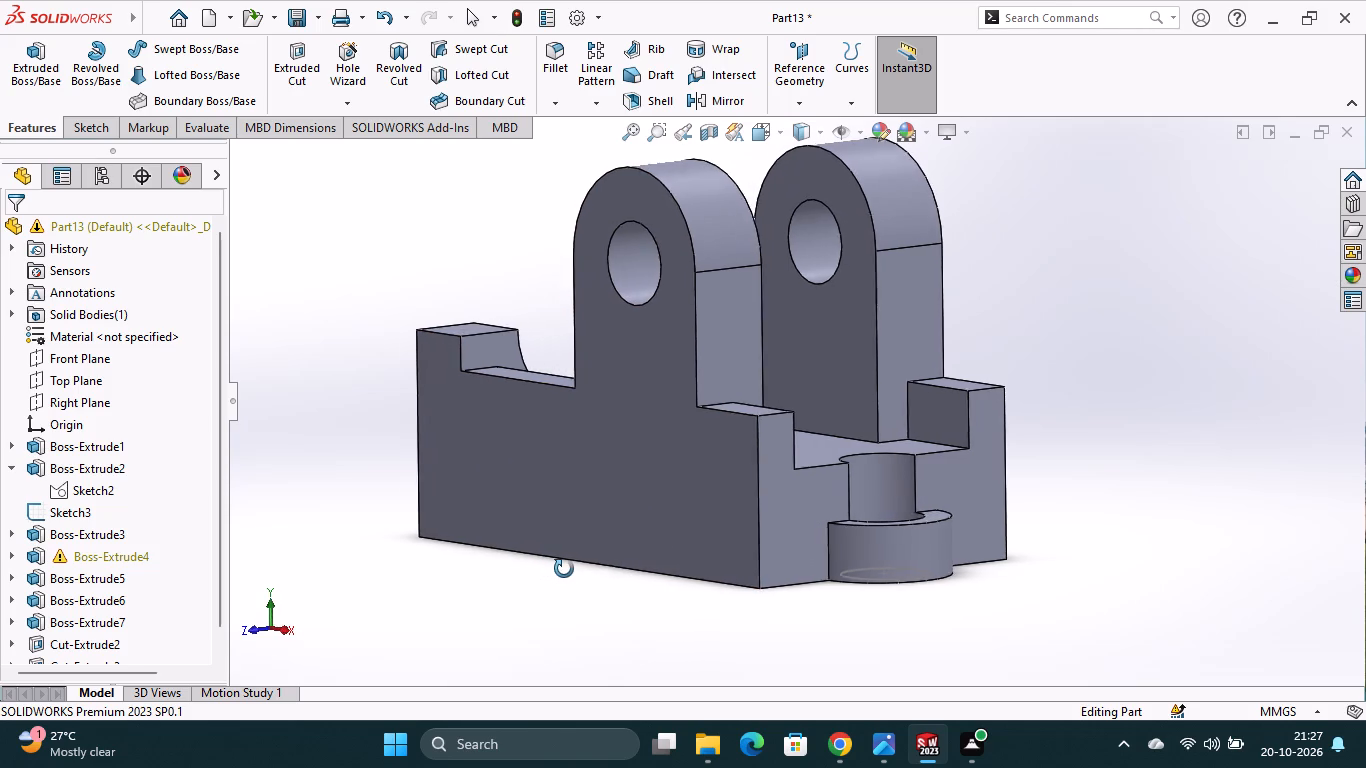
{"action": "middle_click_drag", "start_coordinate": [564, 569], "coordinate": [614, 559]}
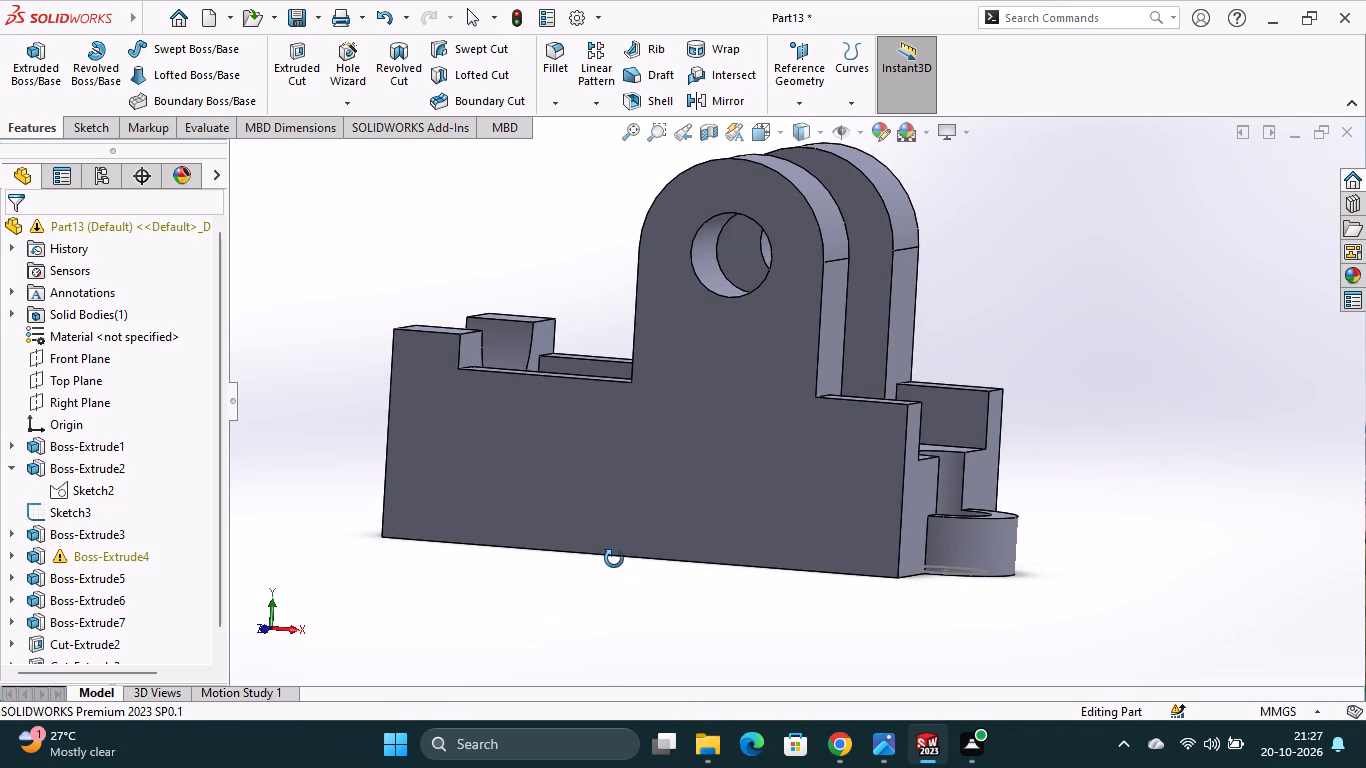
{"action": "middle_click_drag", "start_coordinate": [614, 559], "coordinate": [513, 539]}
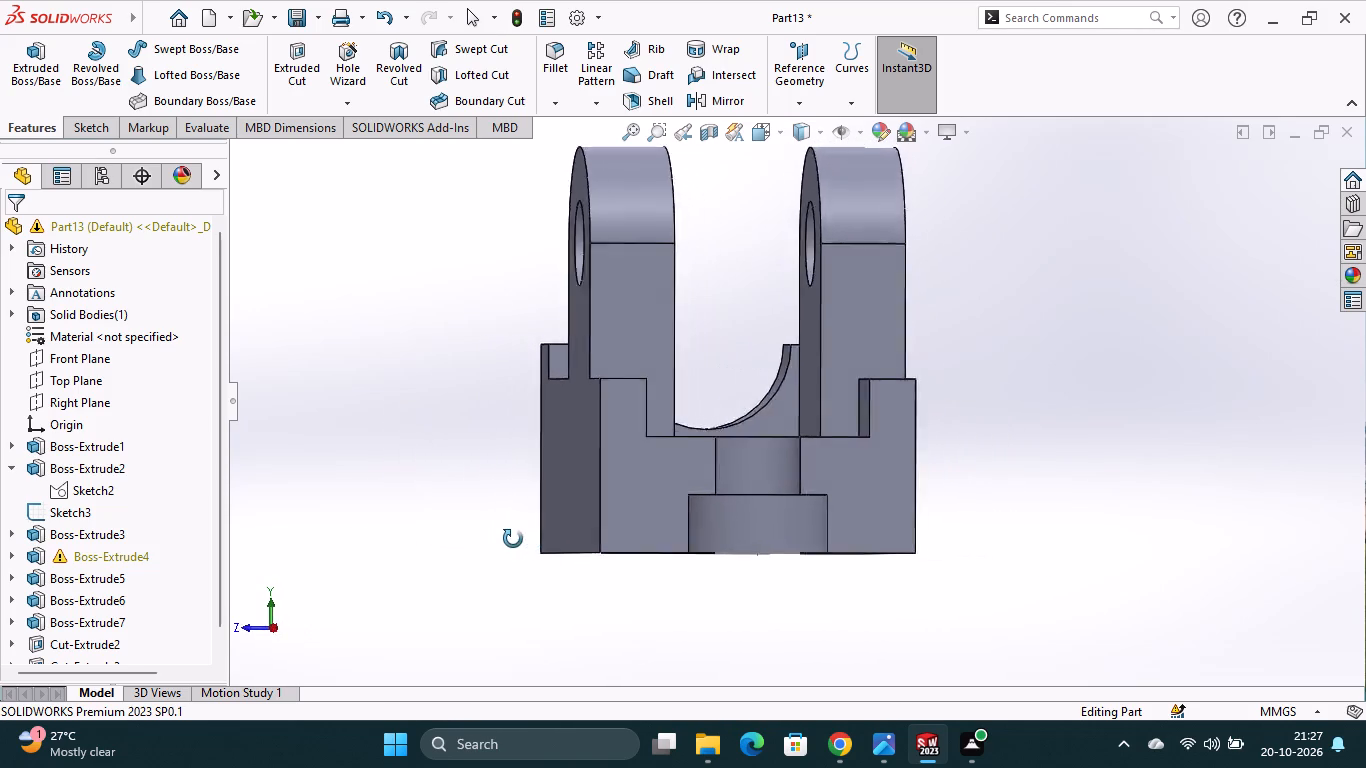
{"action": "middle_click_drag", "start_coordinate": [513, 539], "coordinate": [472, 528]}
{"action": "middle_click_drag", "start_coordinate": [549, 579], "coordinate": [568, 593]}
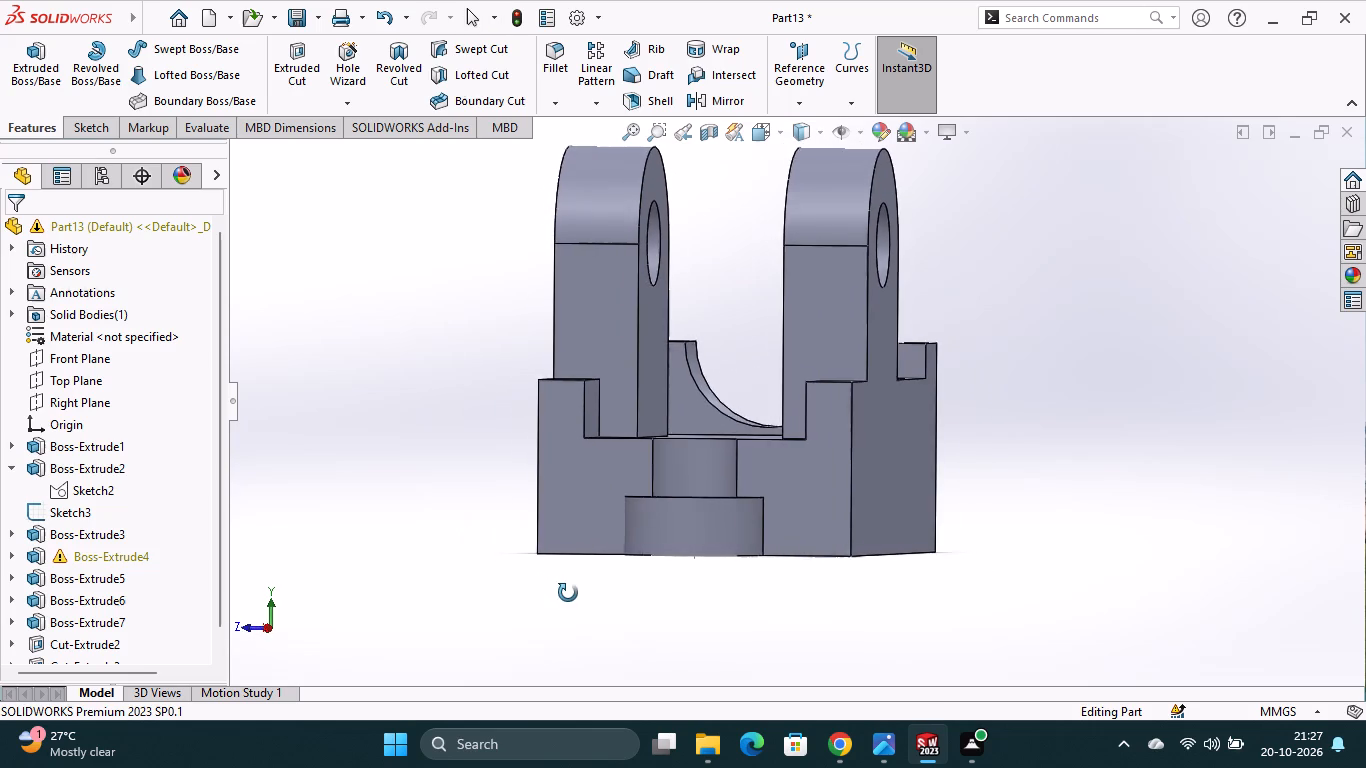
{"action": "middle_click_drag", "start_coordinate": [568, 593], "coordinate": [572, 594]}
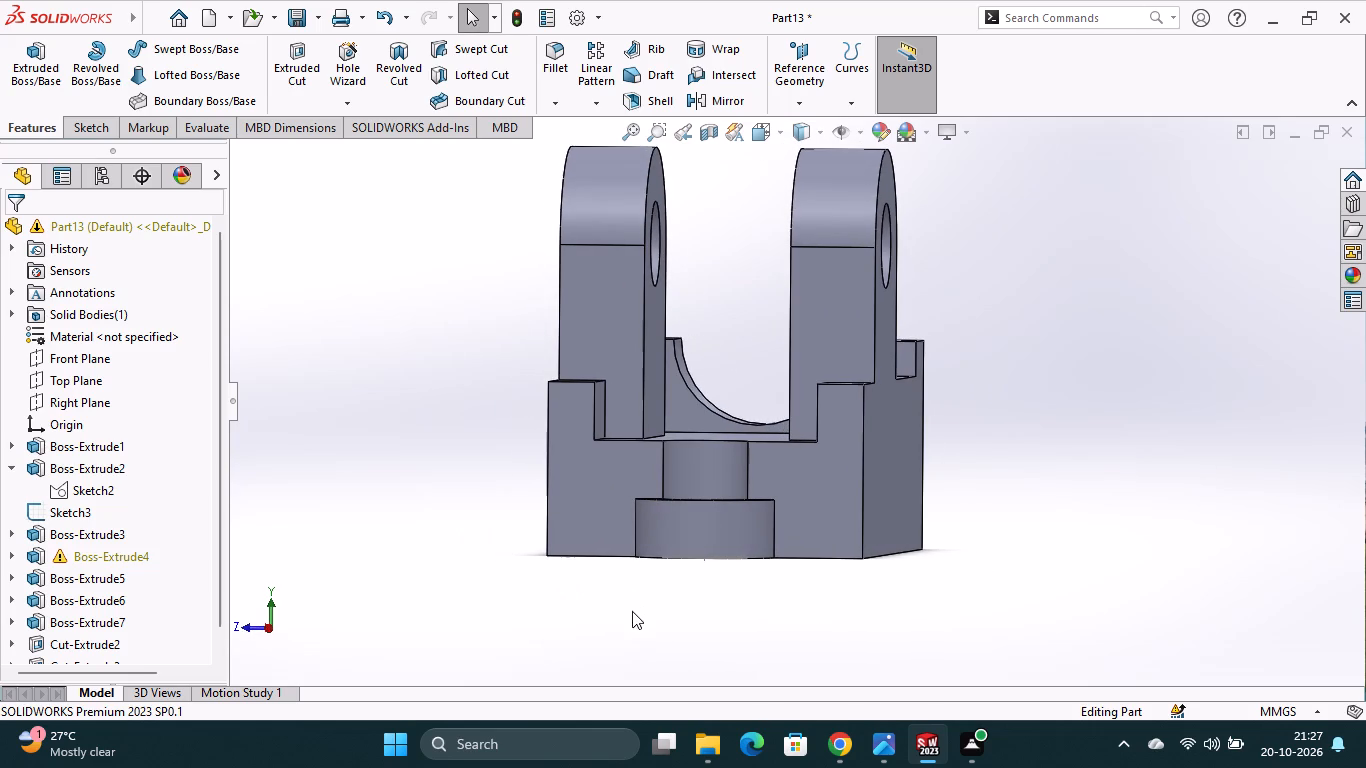
Open the base block's L-shaped profile sketch, examine its dimensions, and exit it.
{"action": "middle_click_drag", "start_coordinate": [632, 615], "coordinate": [740, 632]}
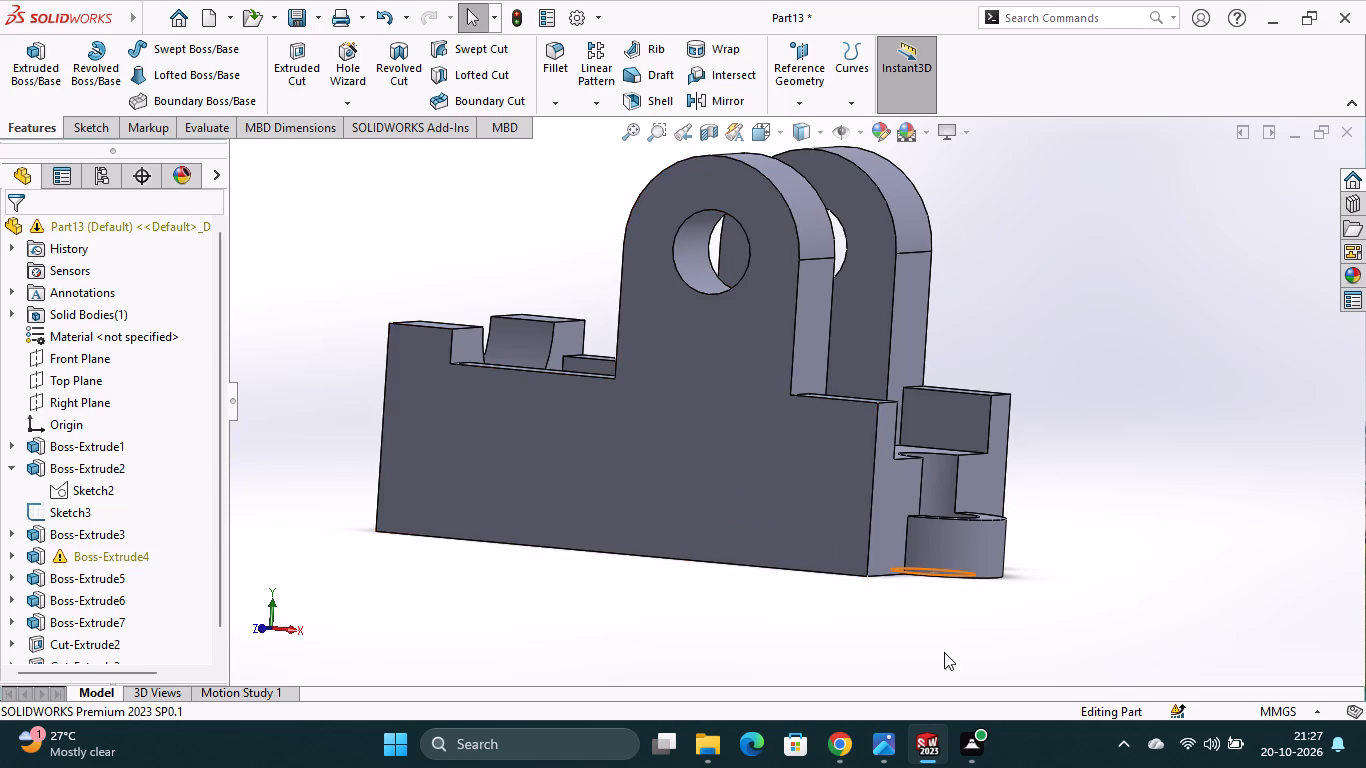
{"action": "left_click", "coordinate": [609, 494]}
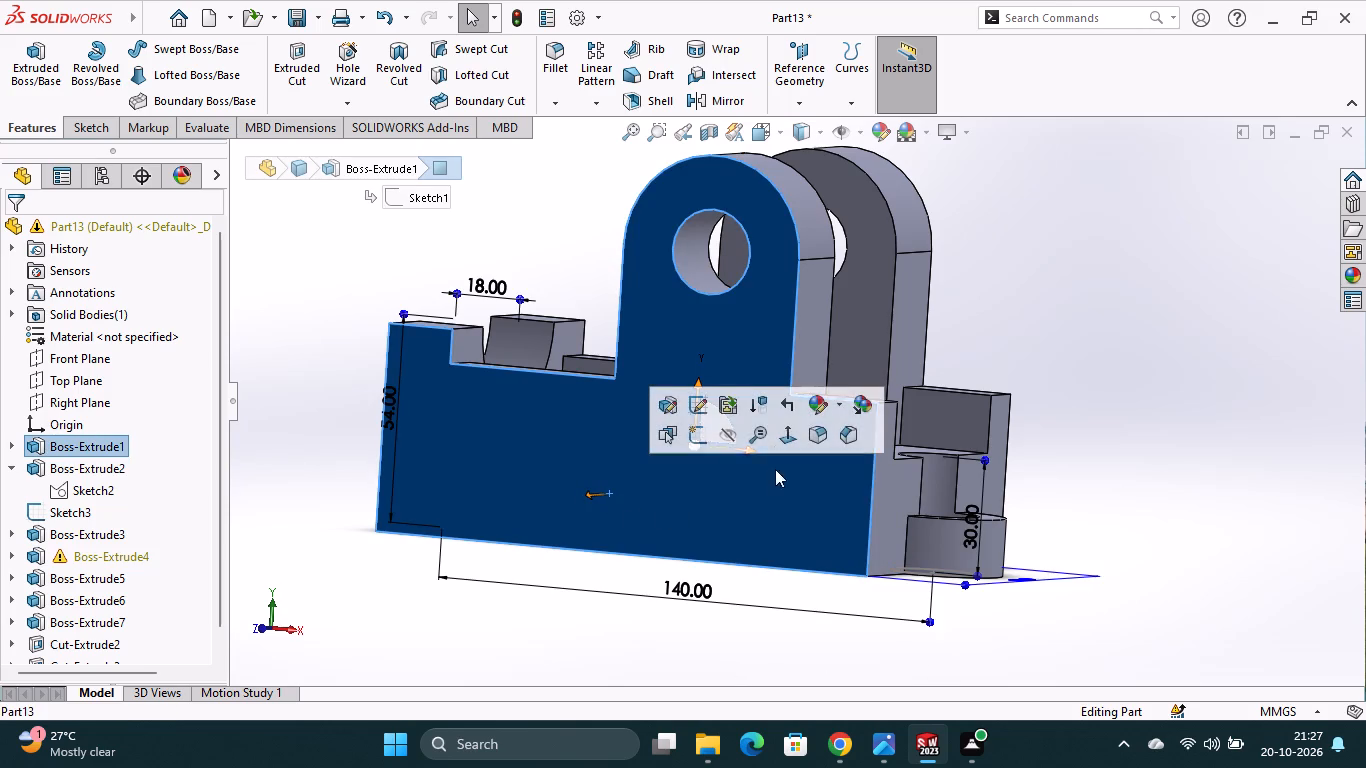
{"action": "left_click", "coordinate": [700, 404]}
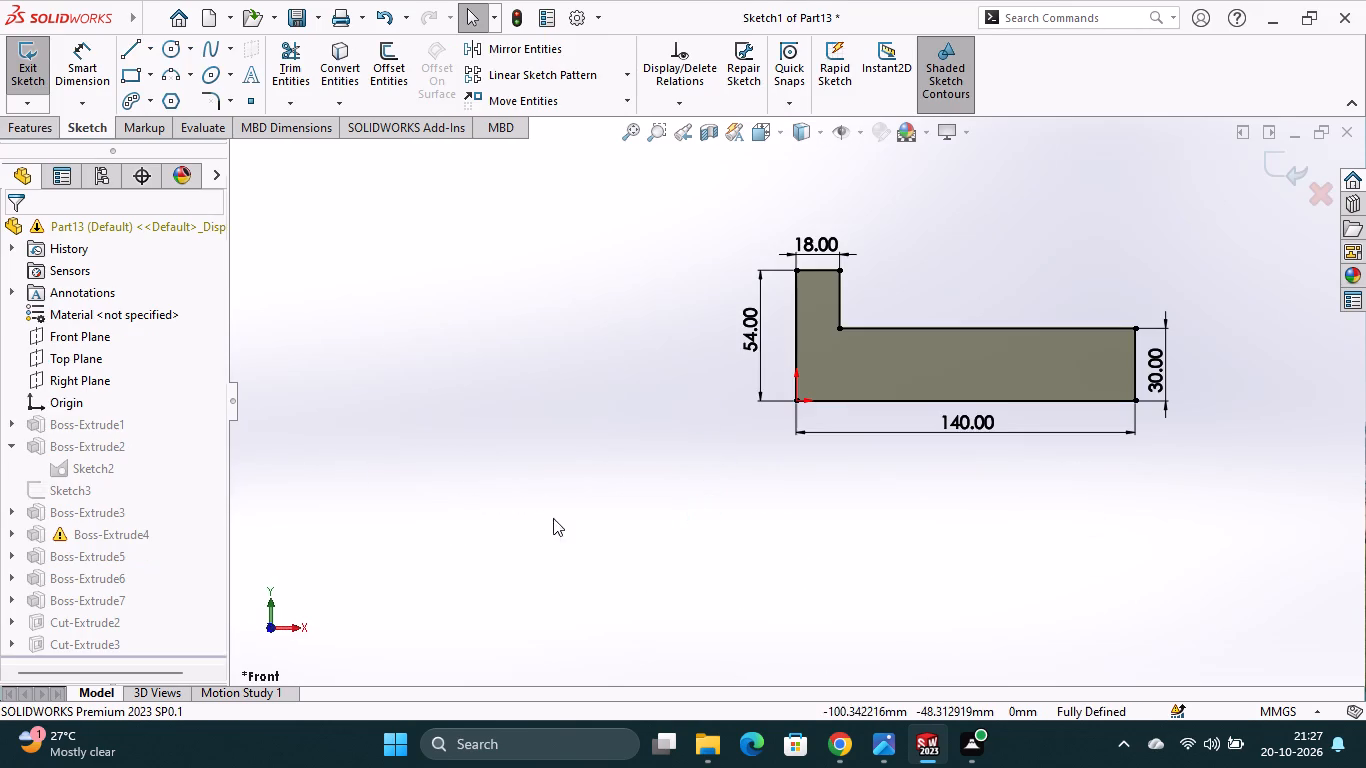
{"action": "left_click", "coordinate": [1274, 168]}
{"action": "left_click", "coordinate": [621, 173]}
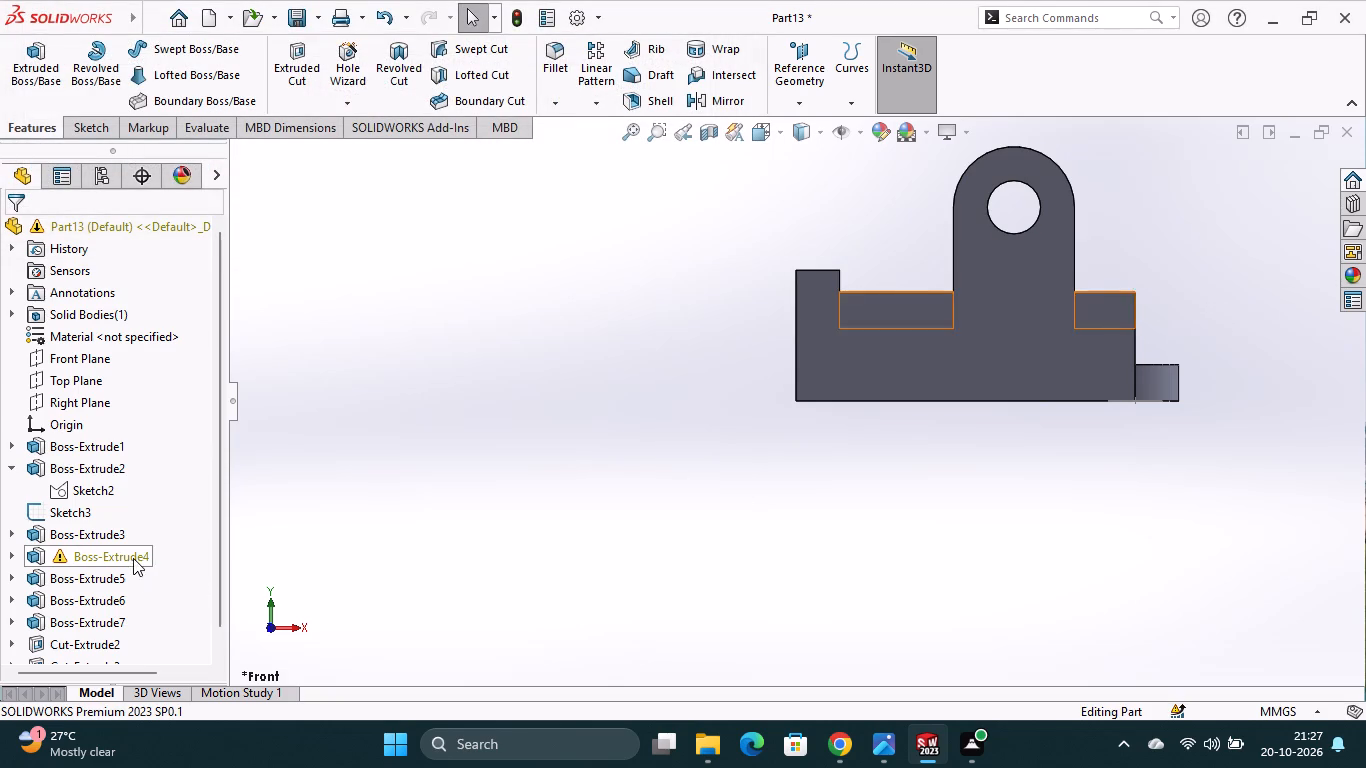
{"action": "triple_click", "coordinate": [422, 503]}
{"action": "left_click", "coordinate": [426, 500]}
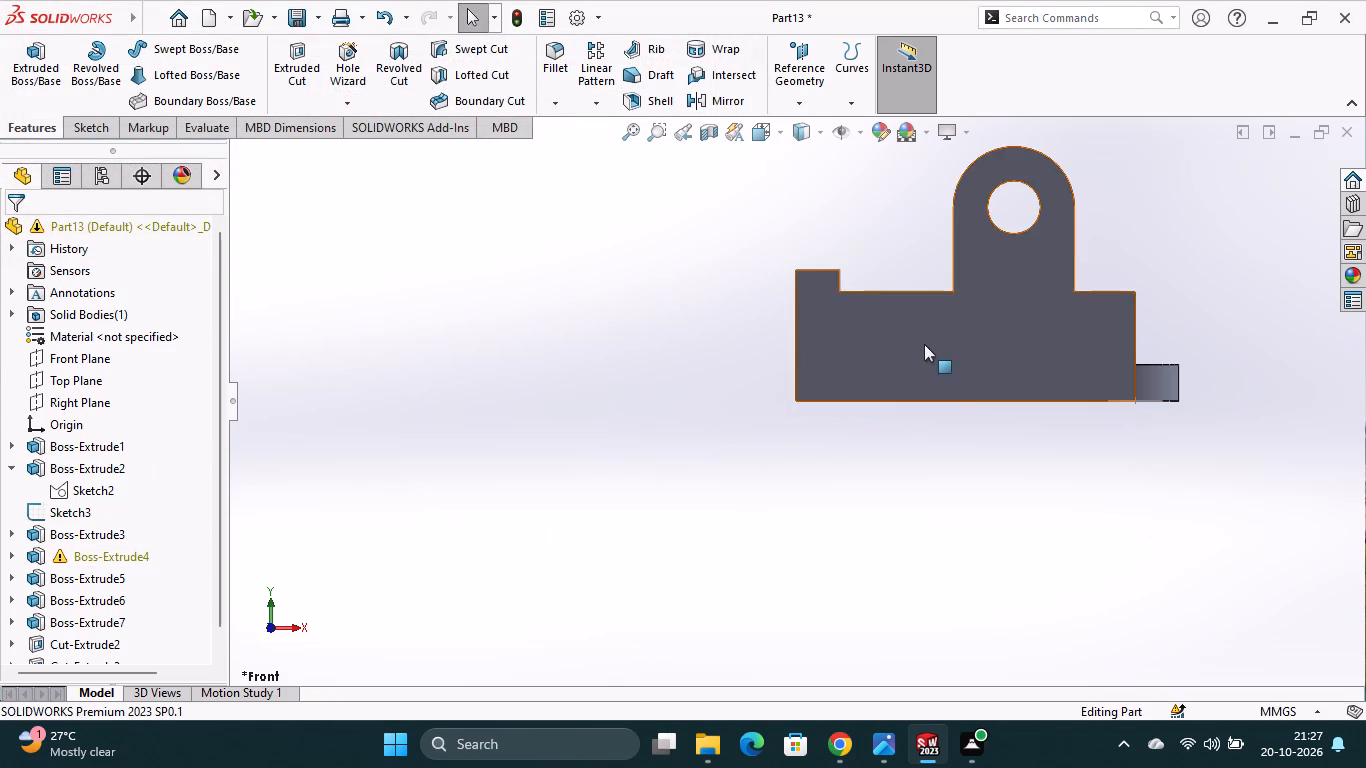
Add a driven dimension to the short vertical inner edge of the base block's L-shaped profile sketch, then exit and rebuild.
{"action": "left_click", "coordinate": [924, 344]}
{"action": "right_click", "coordinate": [109, 442]}
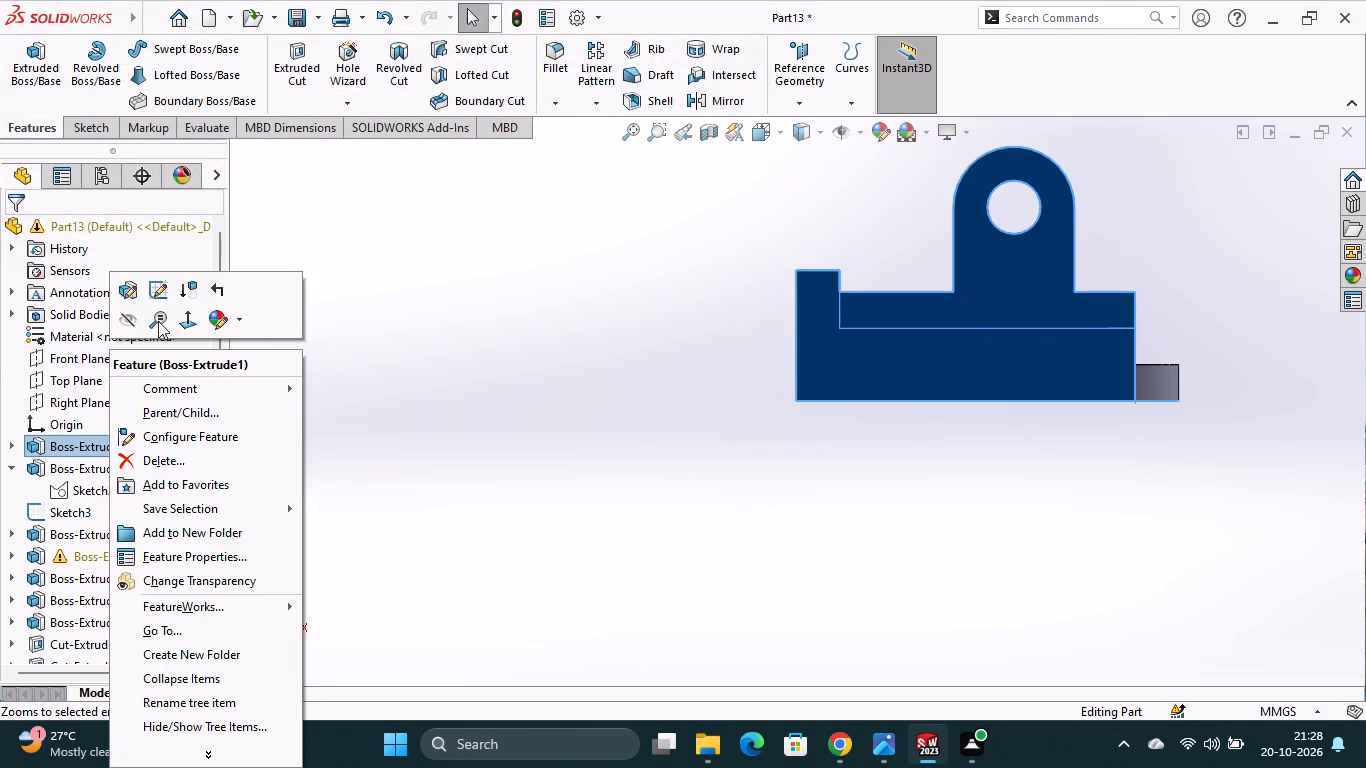
{"action": "left_click", "coordinate": [164, 293]}
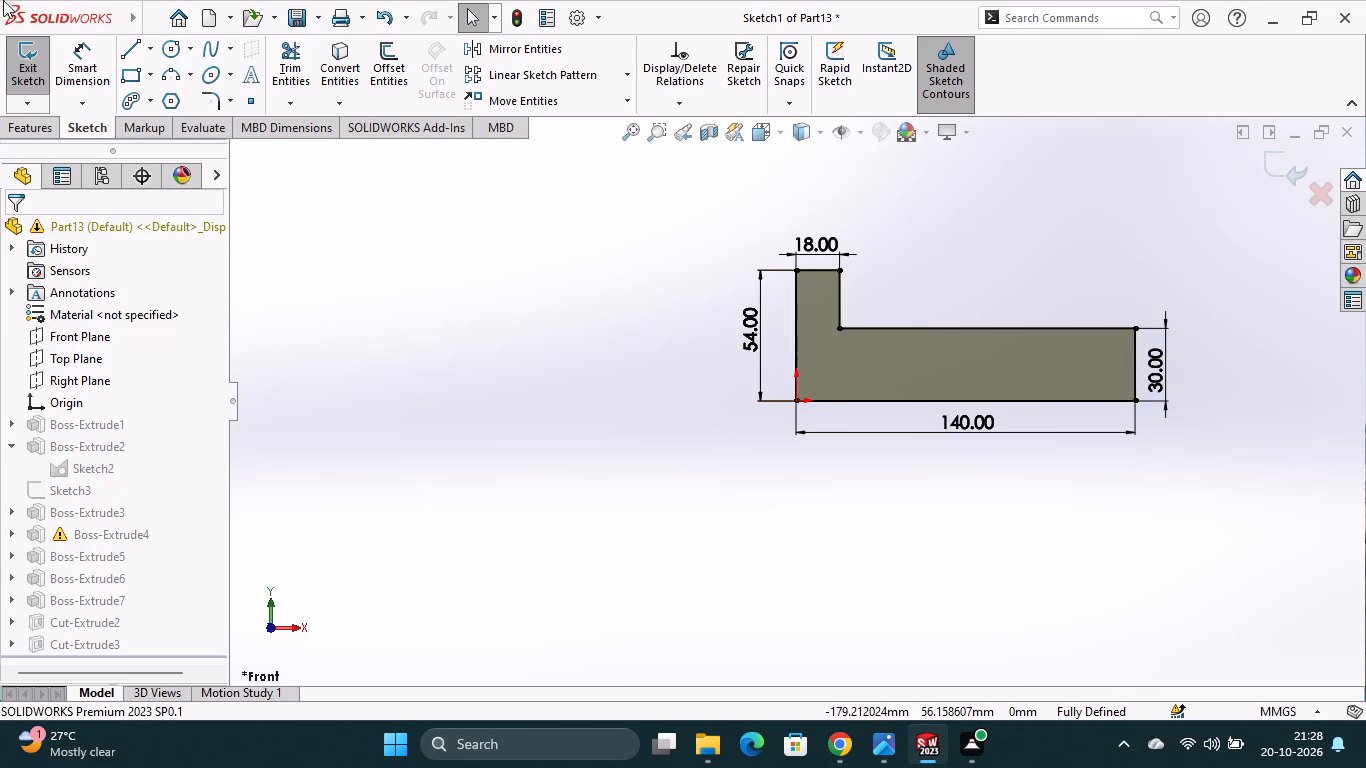
{"action": "left_click", "coordinate": [81, 64]}
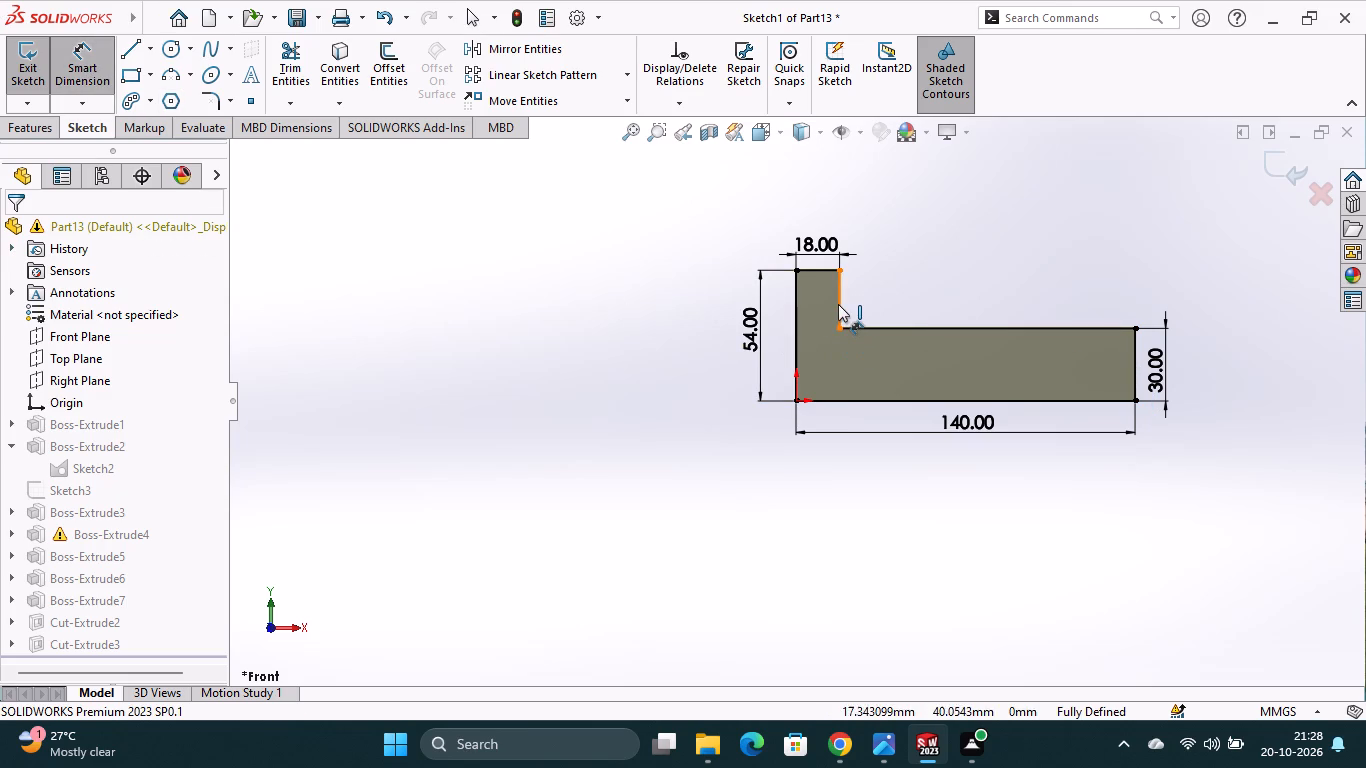
{"action": "left_click", "coordinate": [838, 304]}
{"action": "left_click", "coordinate": [867, 299]}
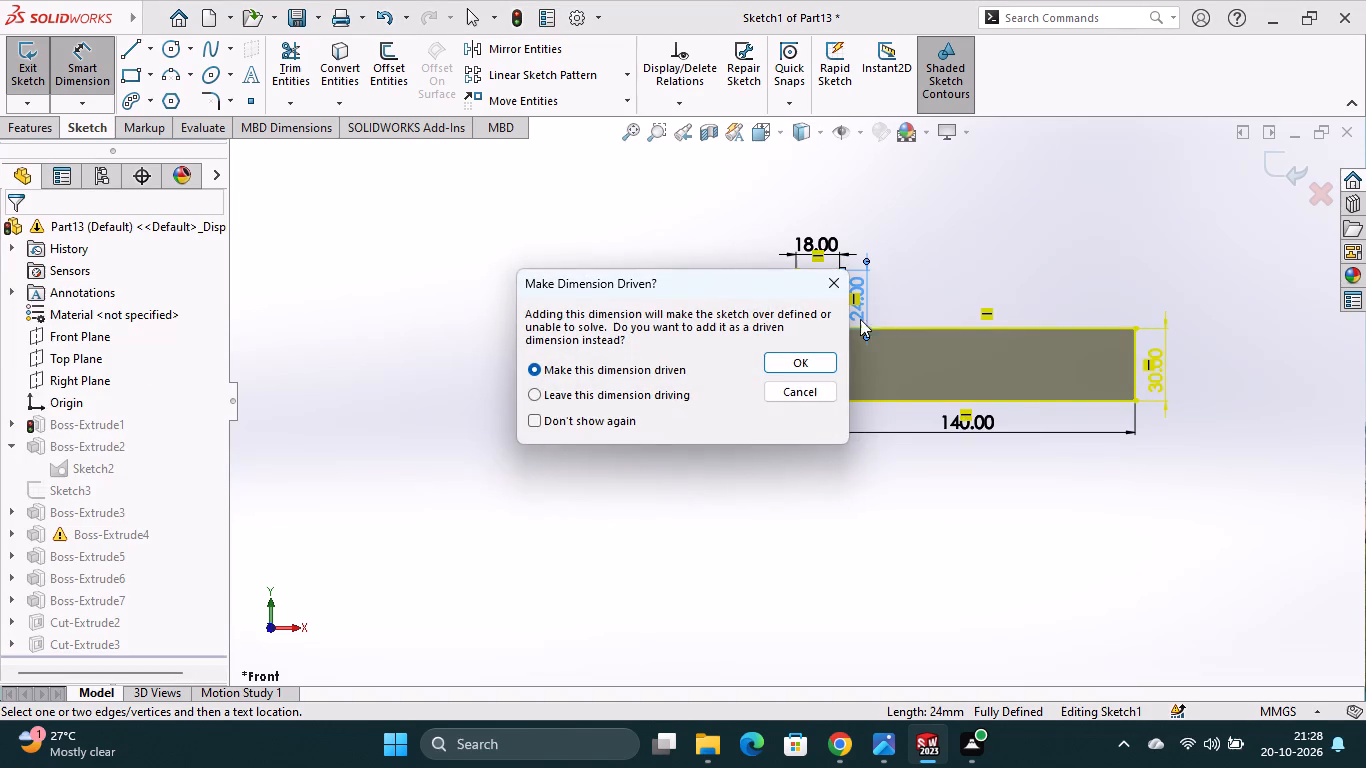
{"action": "left_click", "coordinate": [819, 362]}
{"action": "key", "text": "Escape"}
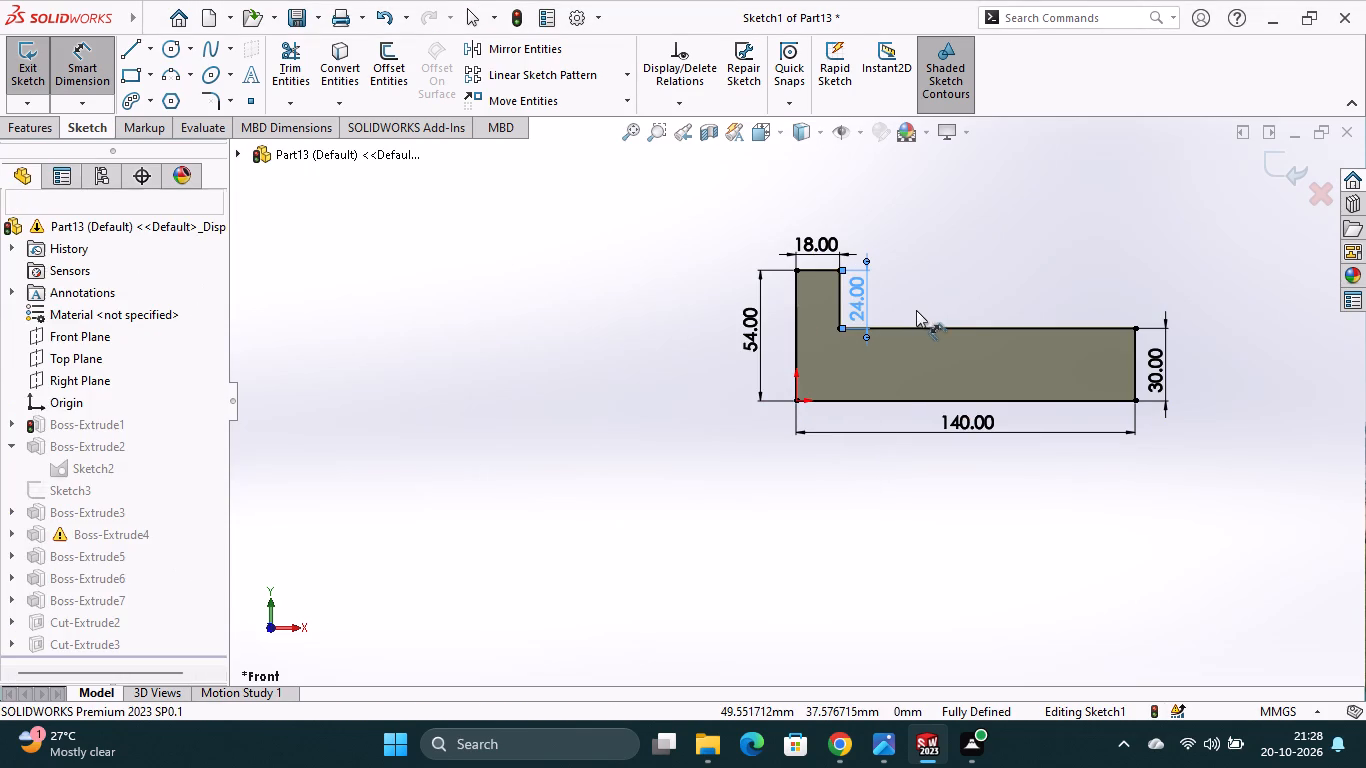
{"action": "key", "text": "Escape"}
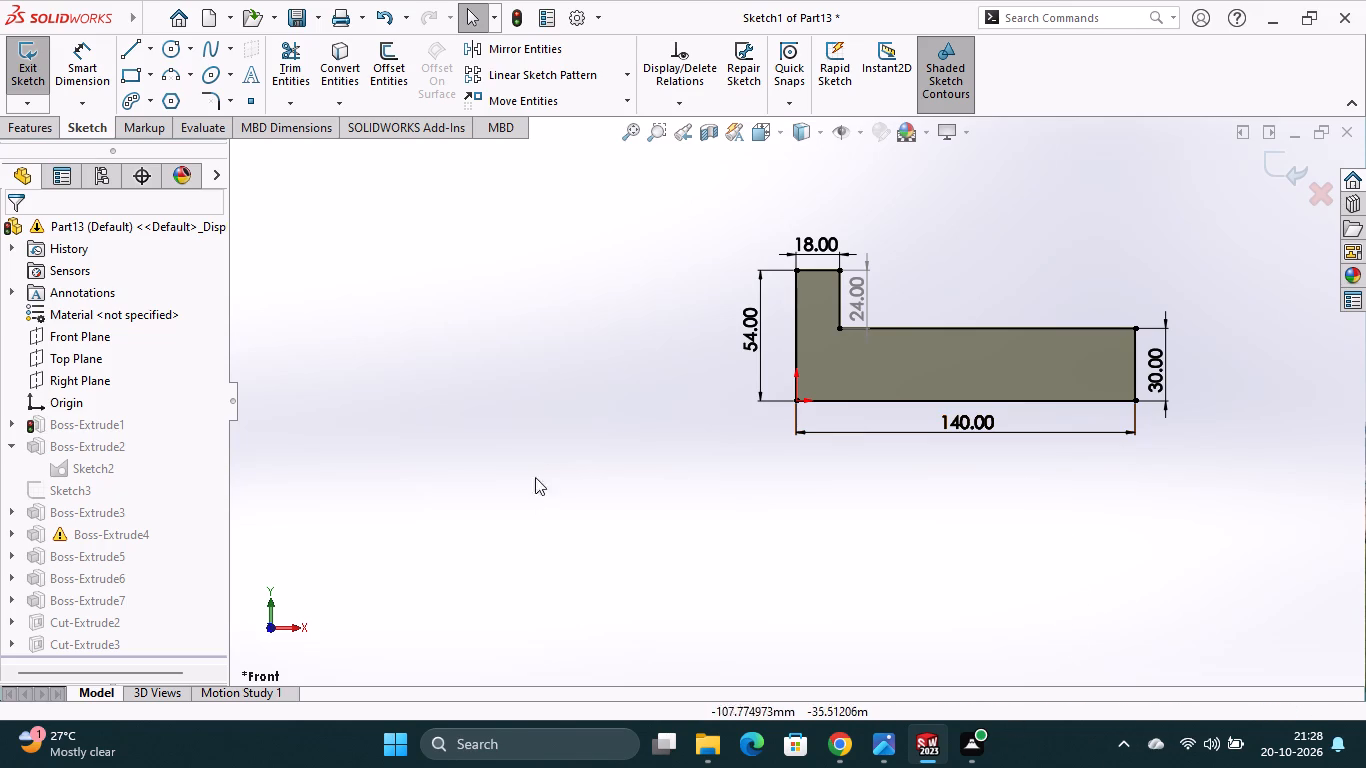
{"action": "left_click", "coordinate": [1283, 177]}
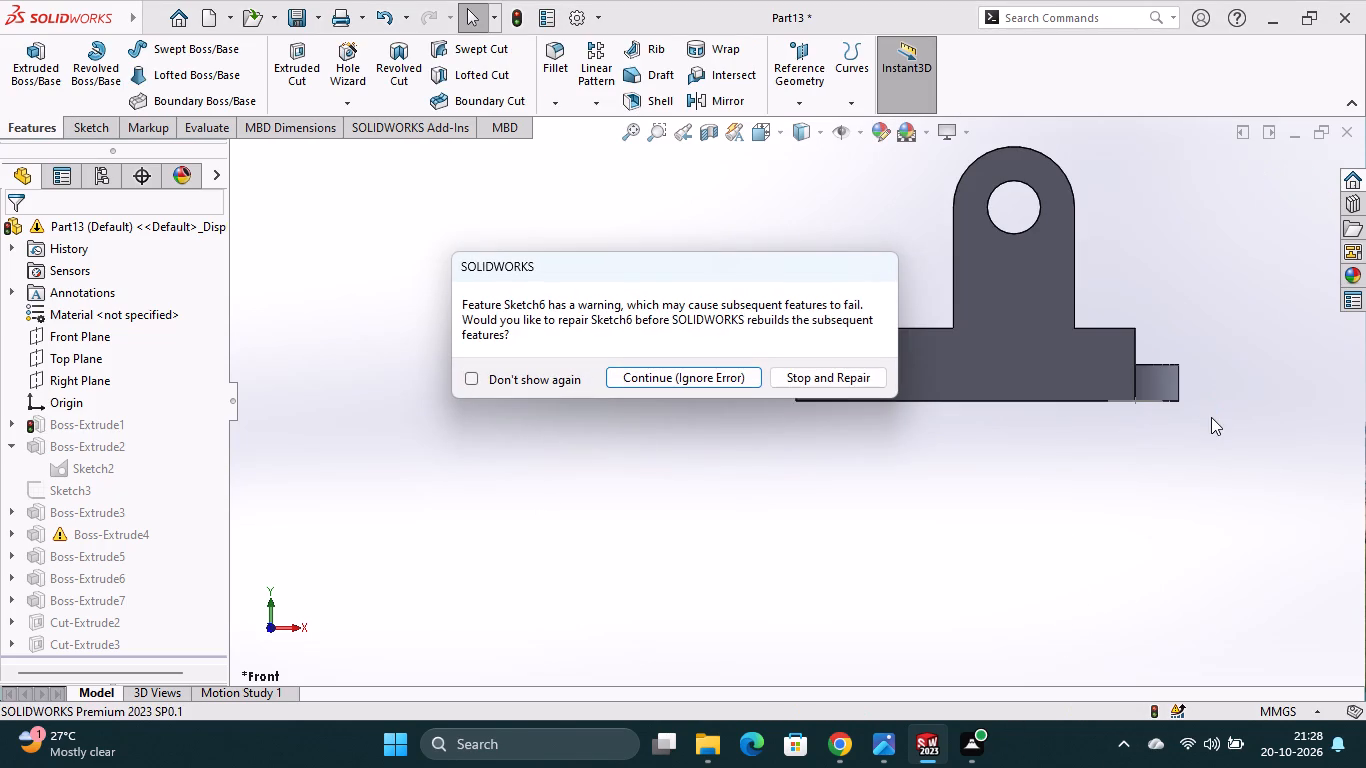
{"action": "left_click", "coordinate": [751, 377]}
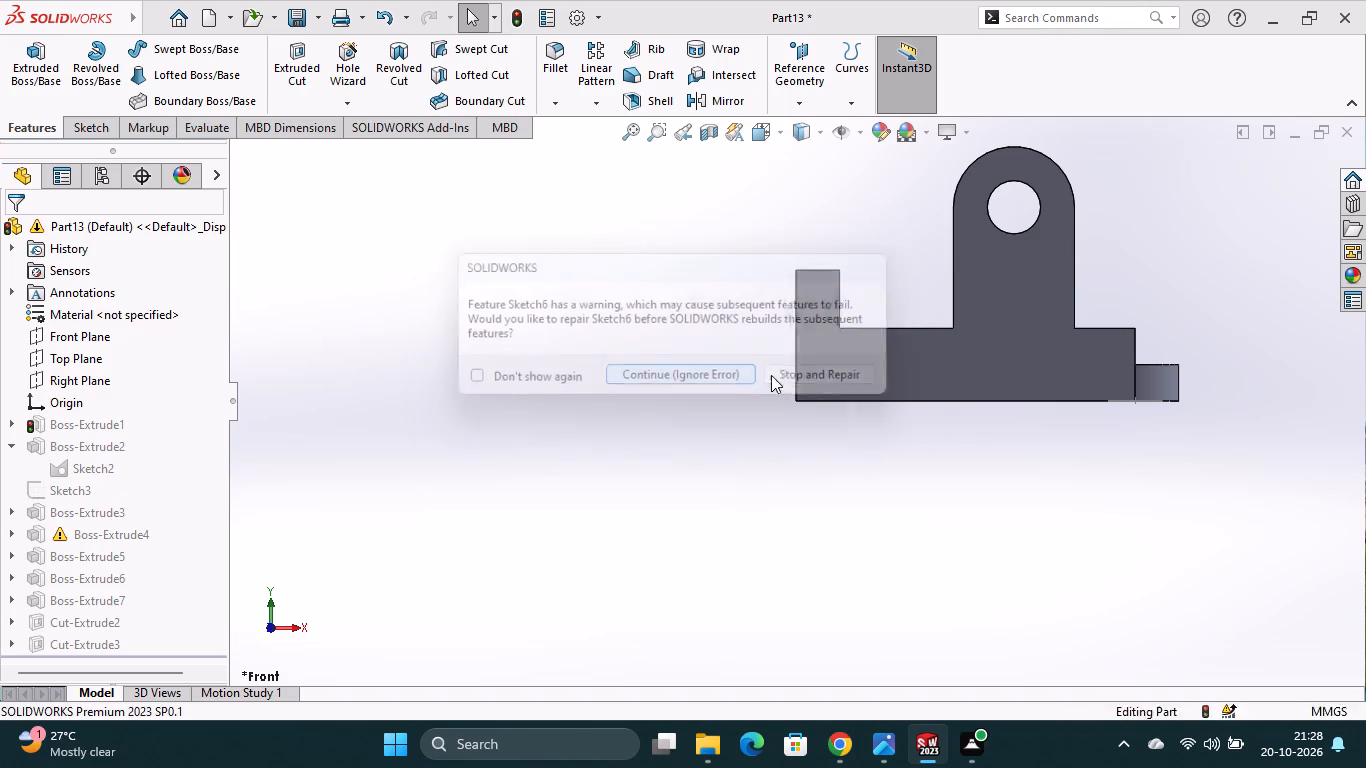
{"action": "left_click", "coordinate": [635, 176]}
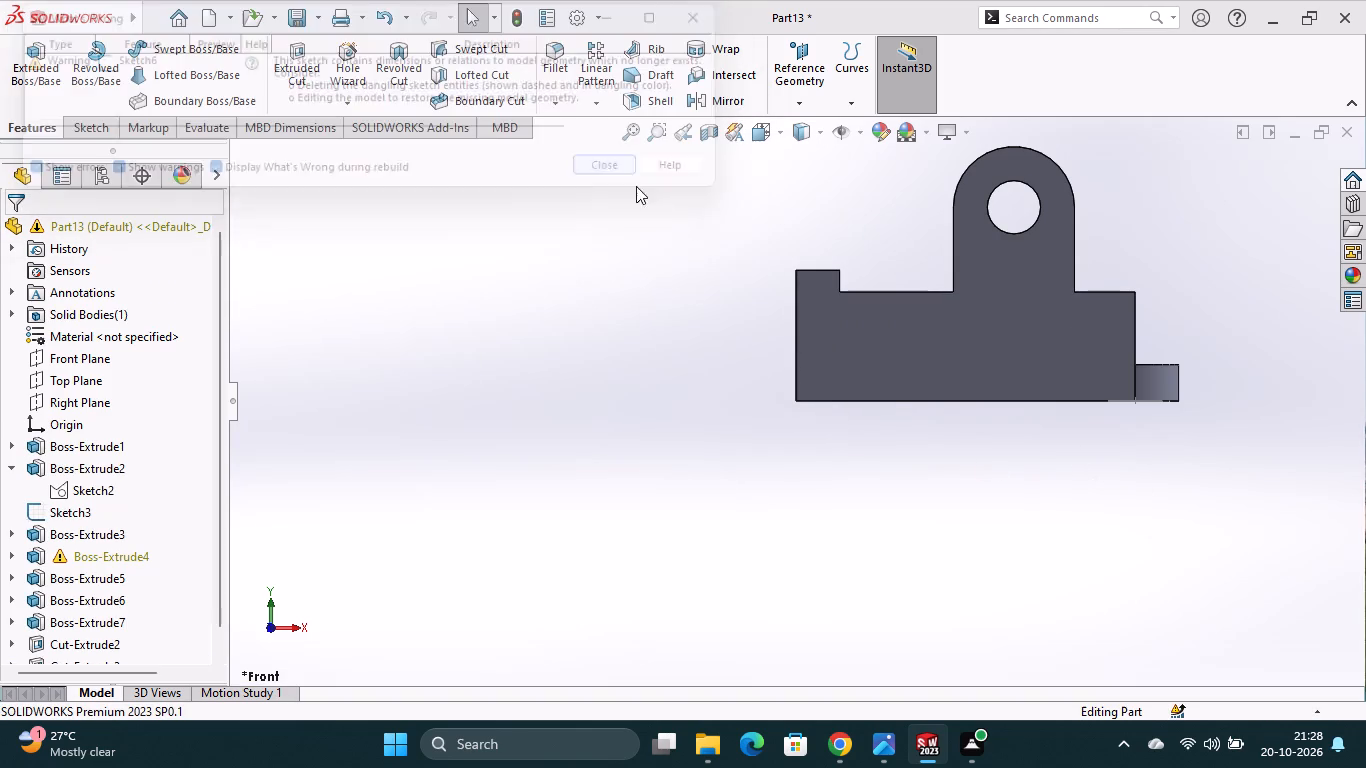
Sketch a corner rectangle about 57.5 by 14.7 mm on the block's boss-end face, starting at a raised ledge's inner bottom corner.
{"action": "middle_click_drag", "start_coordinate": [1115, 455], "coordinate": [935, 485]}
{"action": "middle_click_drag", "start_coordinate": [1010, 430], "coordinate": [1040, 476]}
{"action": "left_click", "coordinate": [1034, 373]}
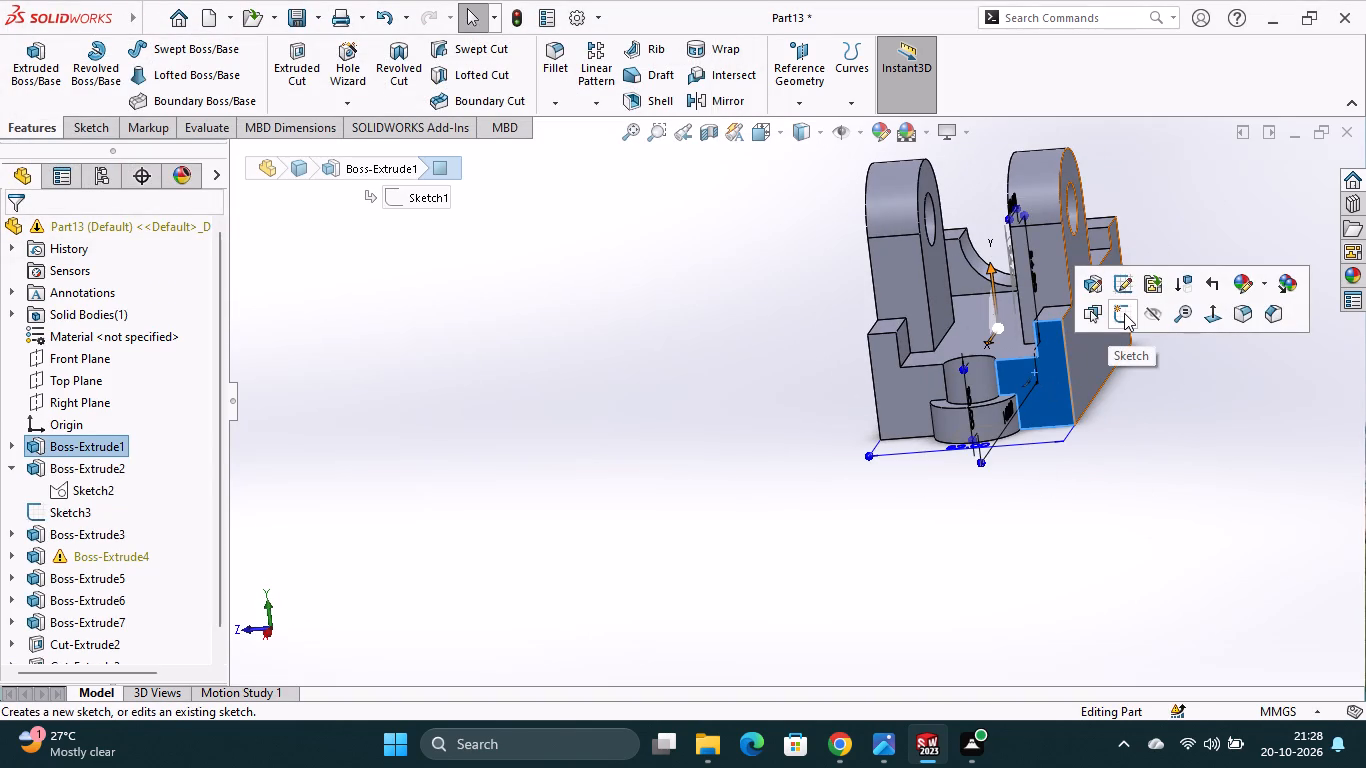
{"action": "left_click", "coordinate": [1124, 313]}
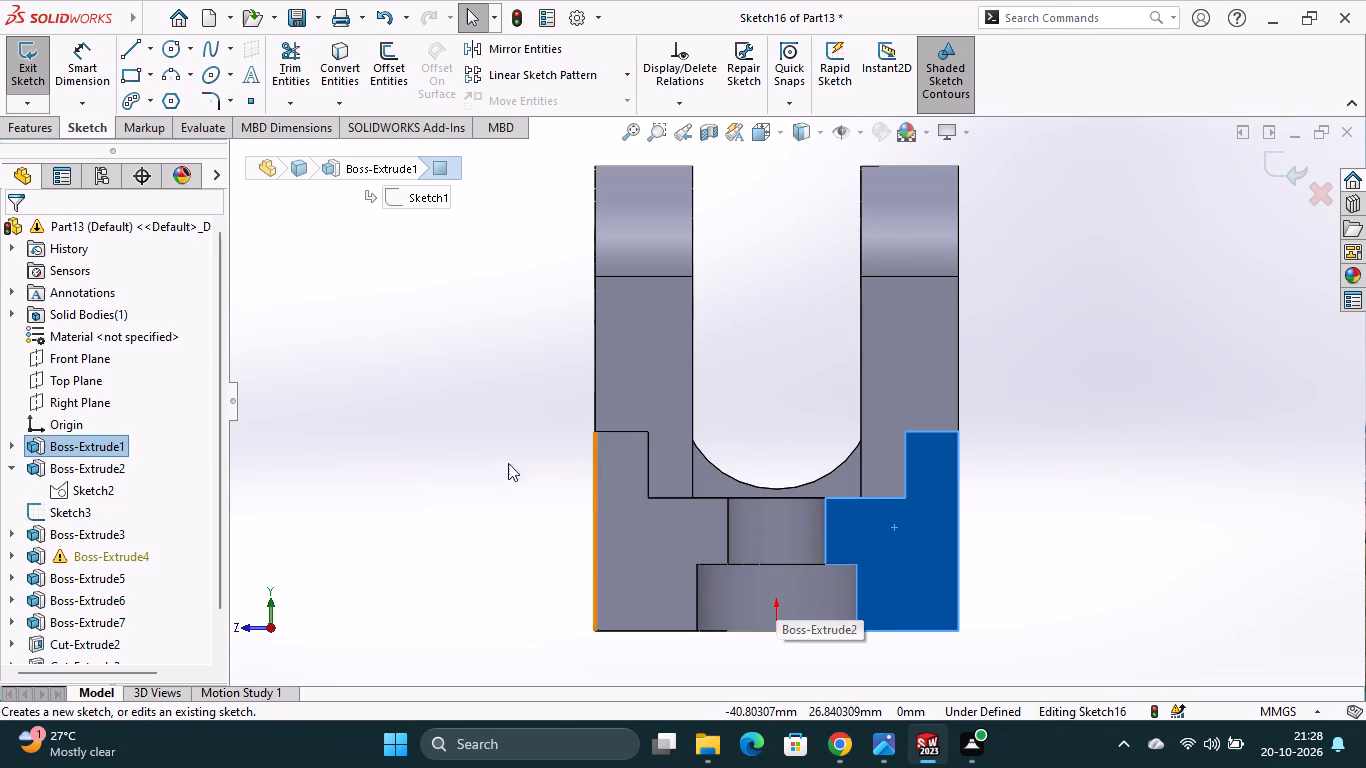
{"action": "left_click", "coordinate": [126, 46]}
{"action": "left_click", "coordinate": [152, 78]}
{"action": "left_click", "coordinate": [152, 92]}
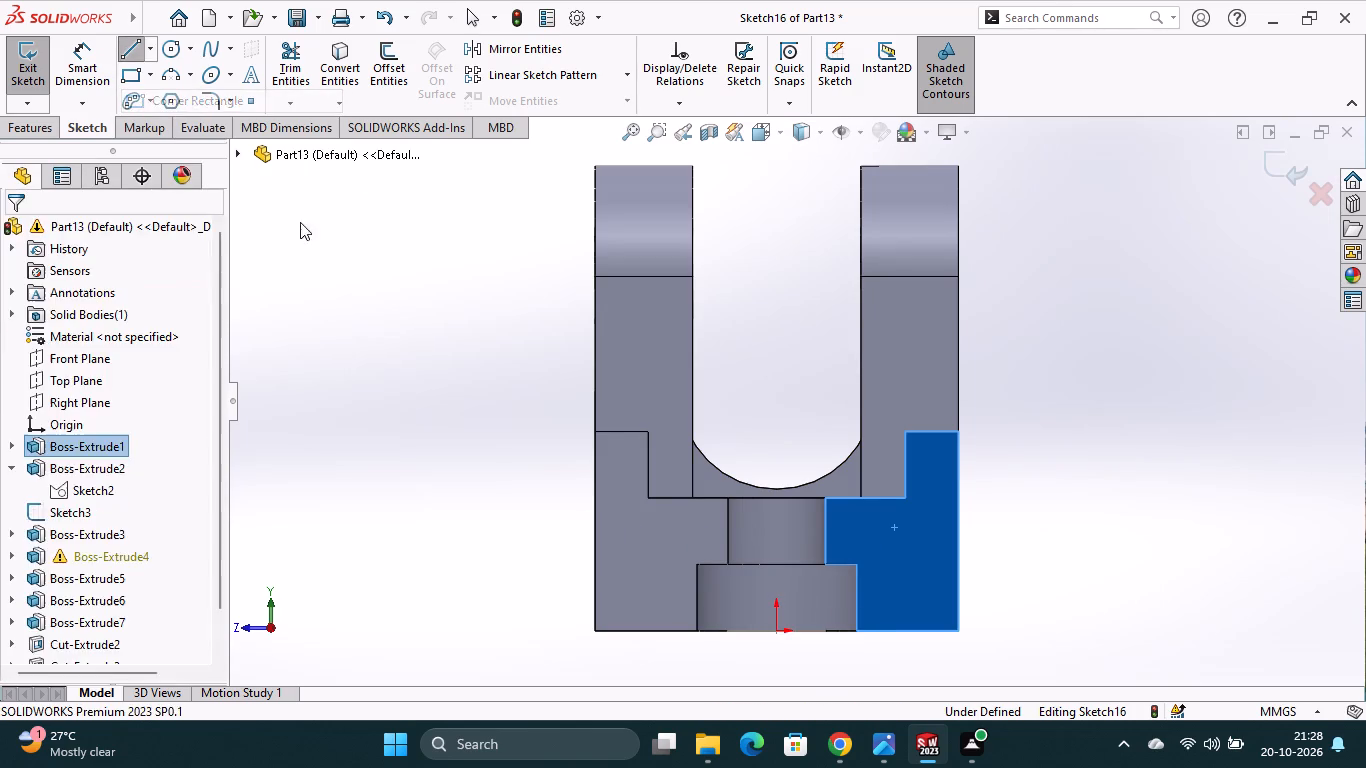
{"action": "left_click", "coordinate": [648, 498]}
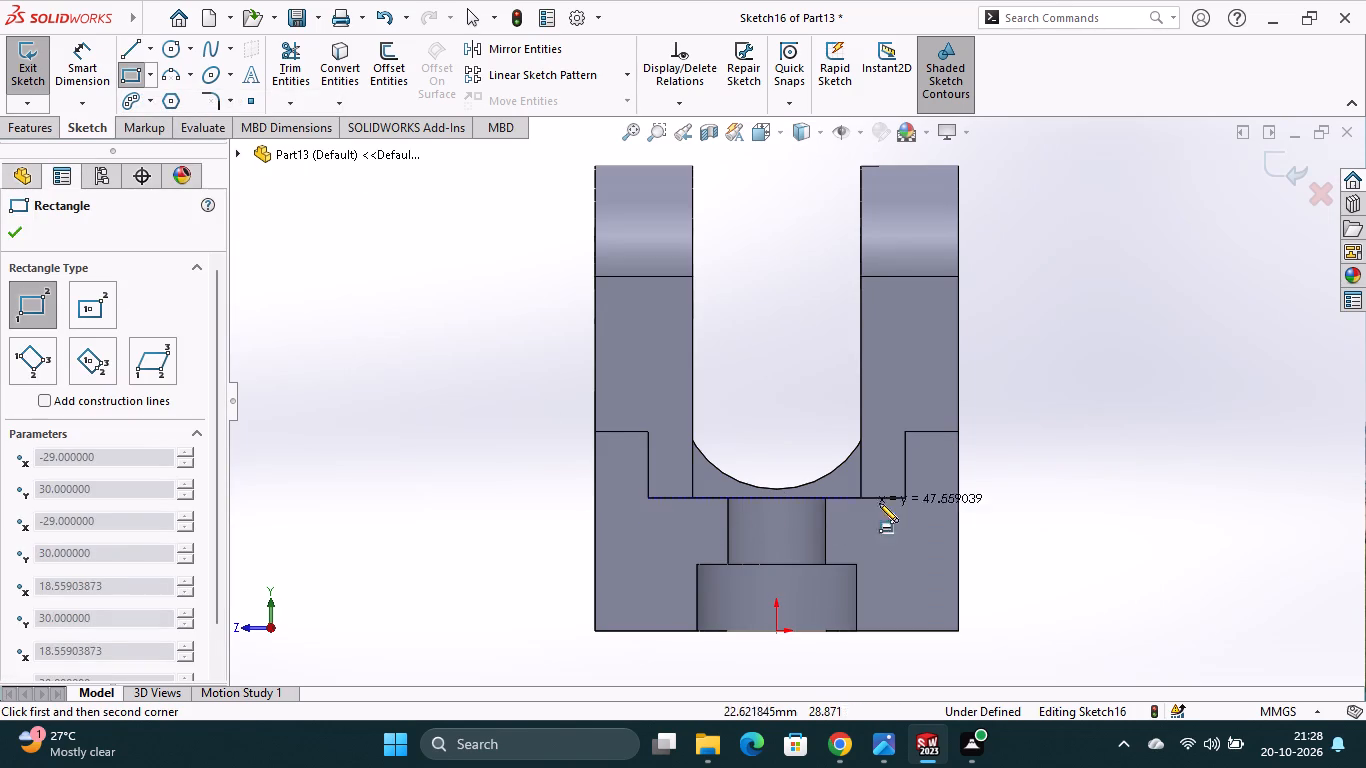
{"action": "left_click", "coordinate": [903, 563]}
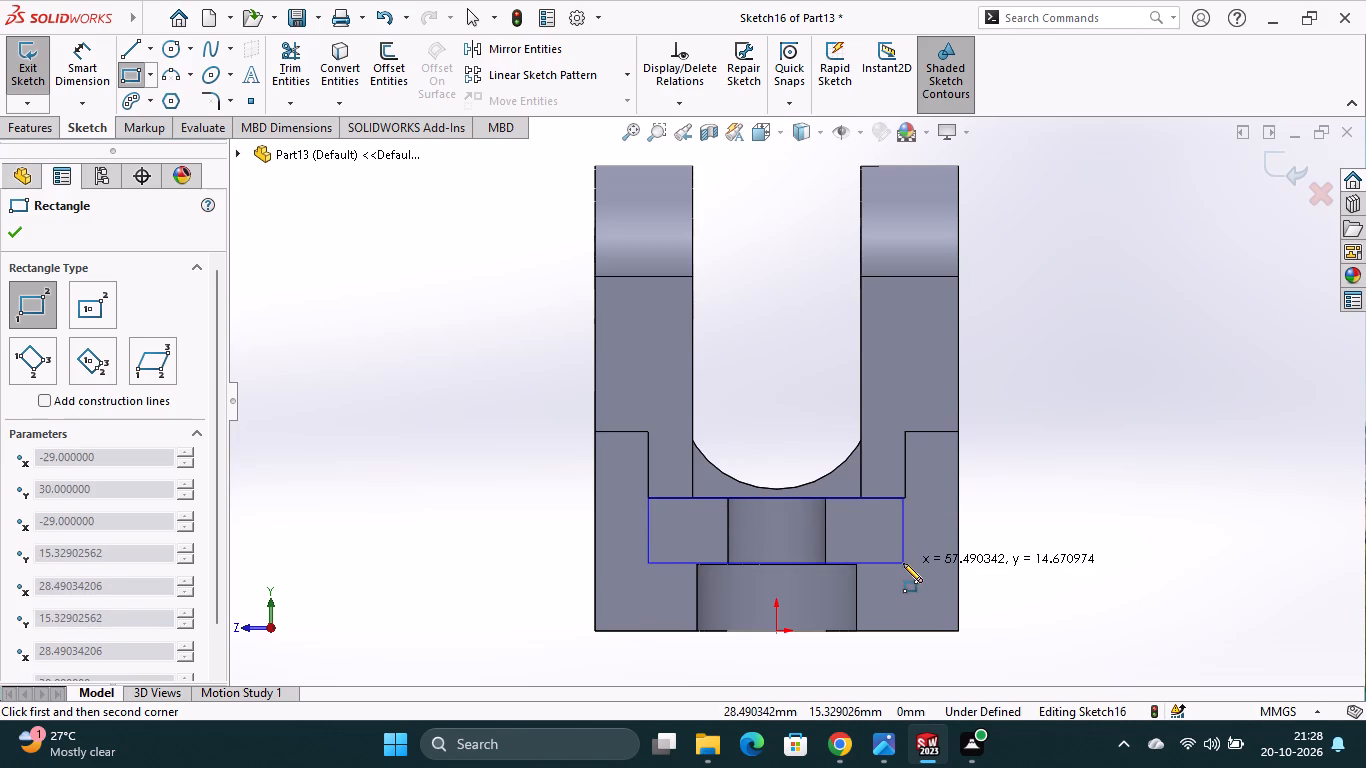
{"action": "key", "text": "Escape"}
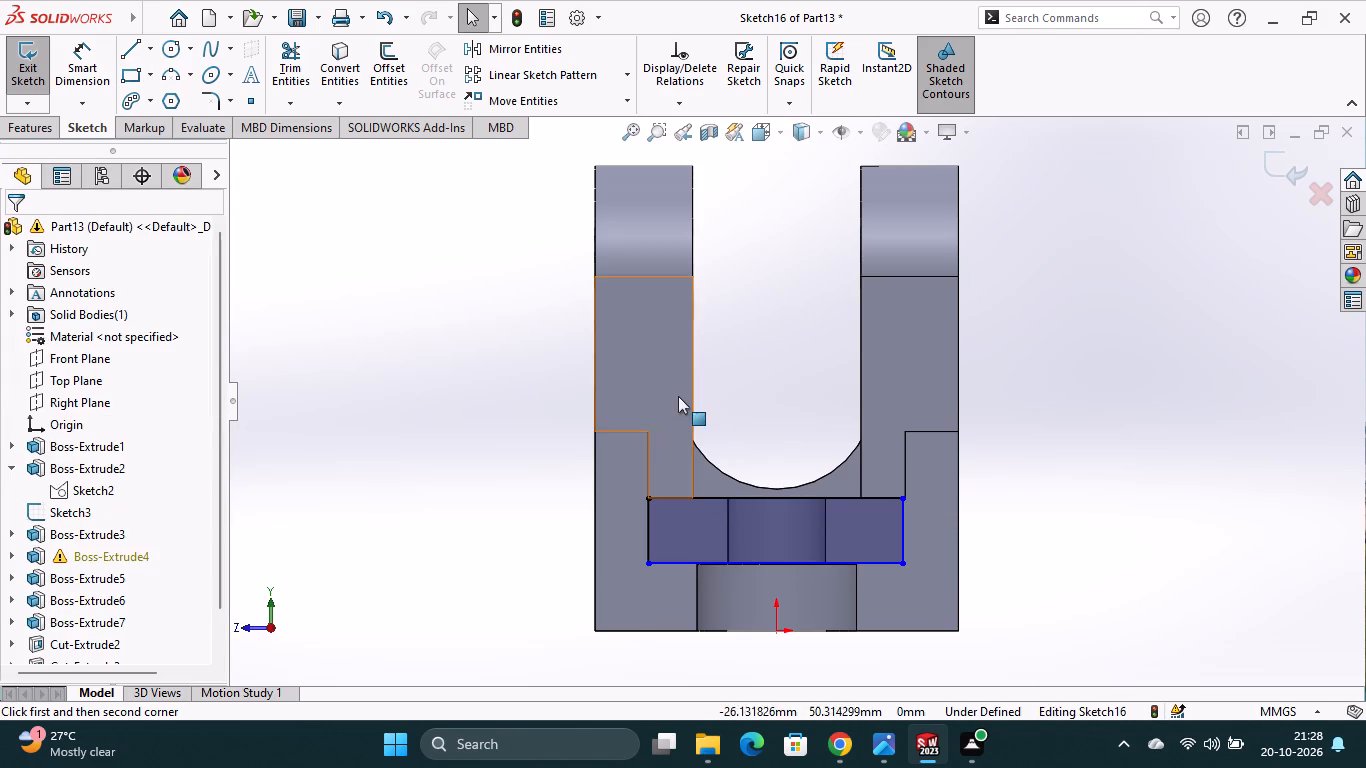
Dimension the rectangle on the boss-end face to 60 mm wide and 15 mm high.
{"action": "left_click", "coordinate": [86, 57]}
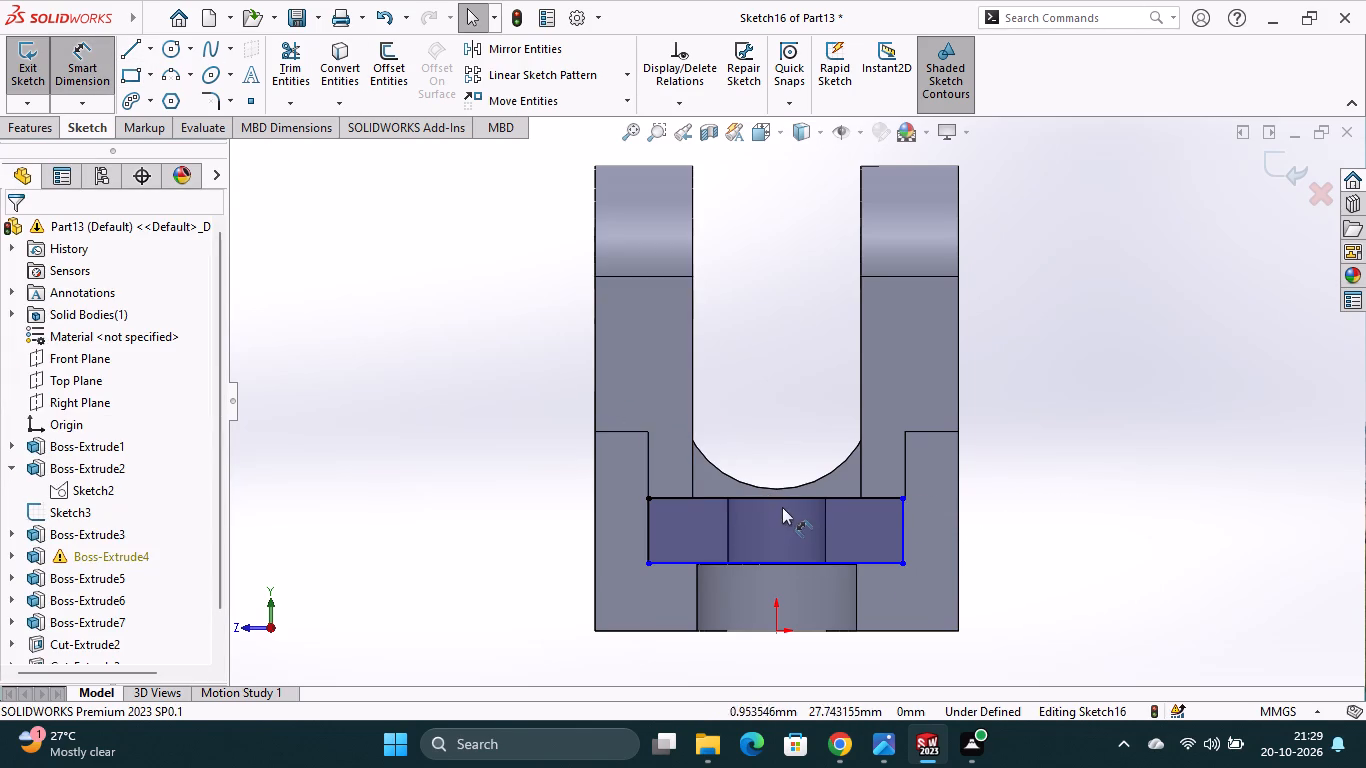
{"action": "left_click", "coordinate": [784, 496]}
{"action": "left_click", "coordinate": [784, 456]}
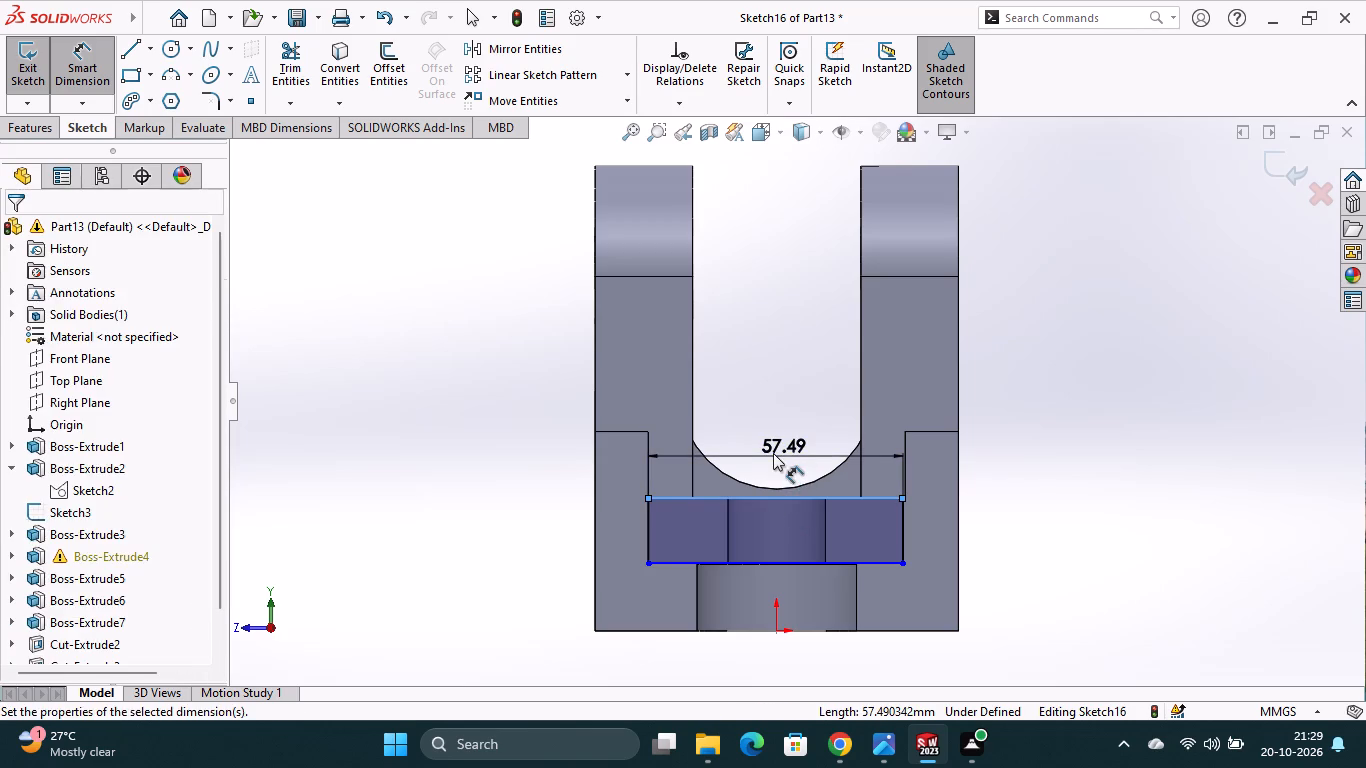
{"action": "type", "text": "60"}
{"action": "key", "text": "Return"}
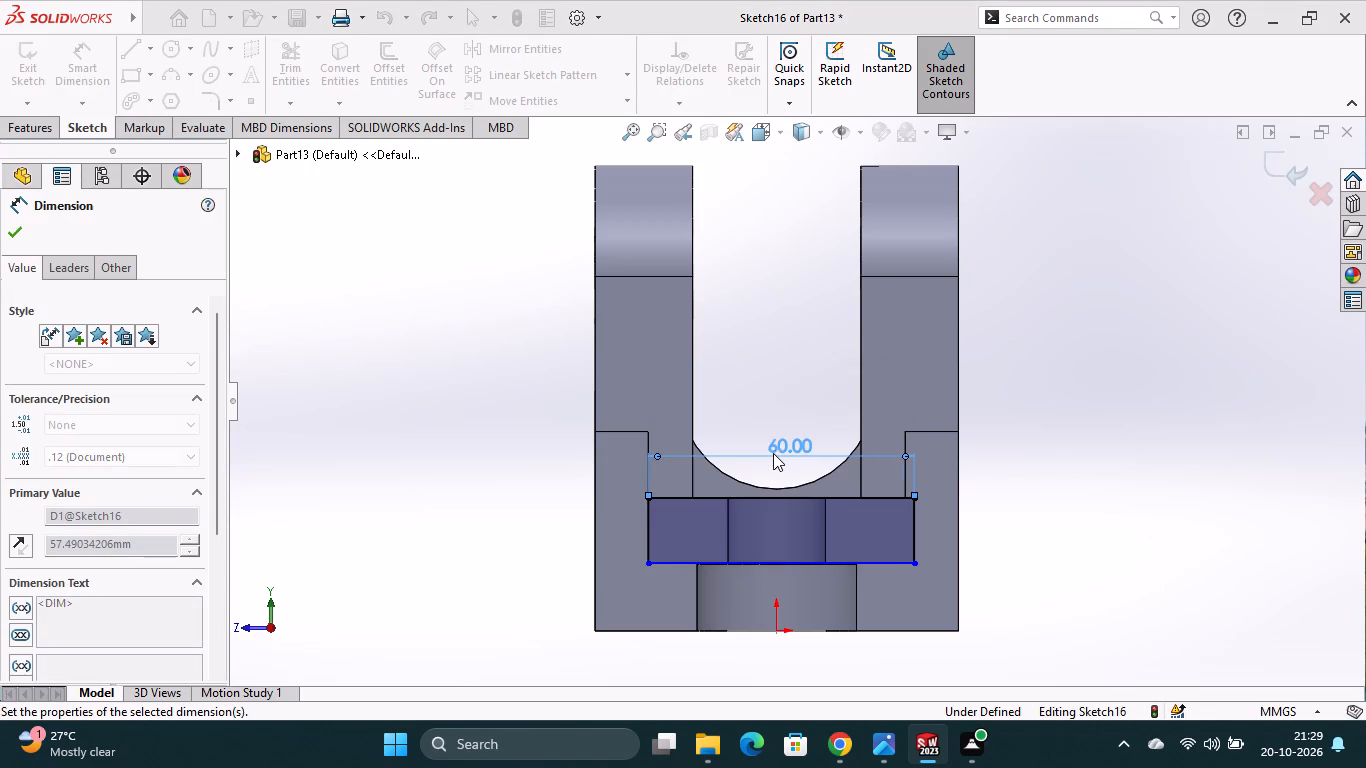
{"action": "left_click", "coordinate": [916, 535]}
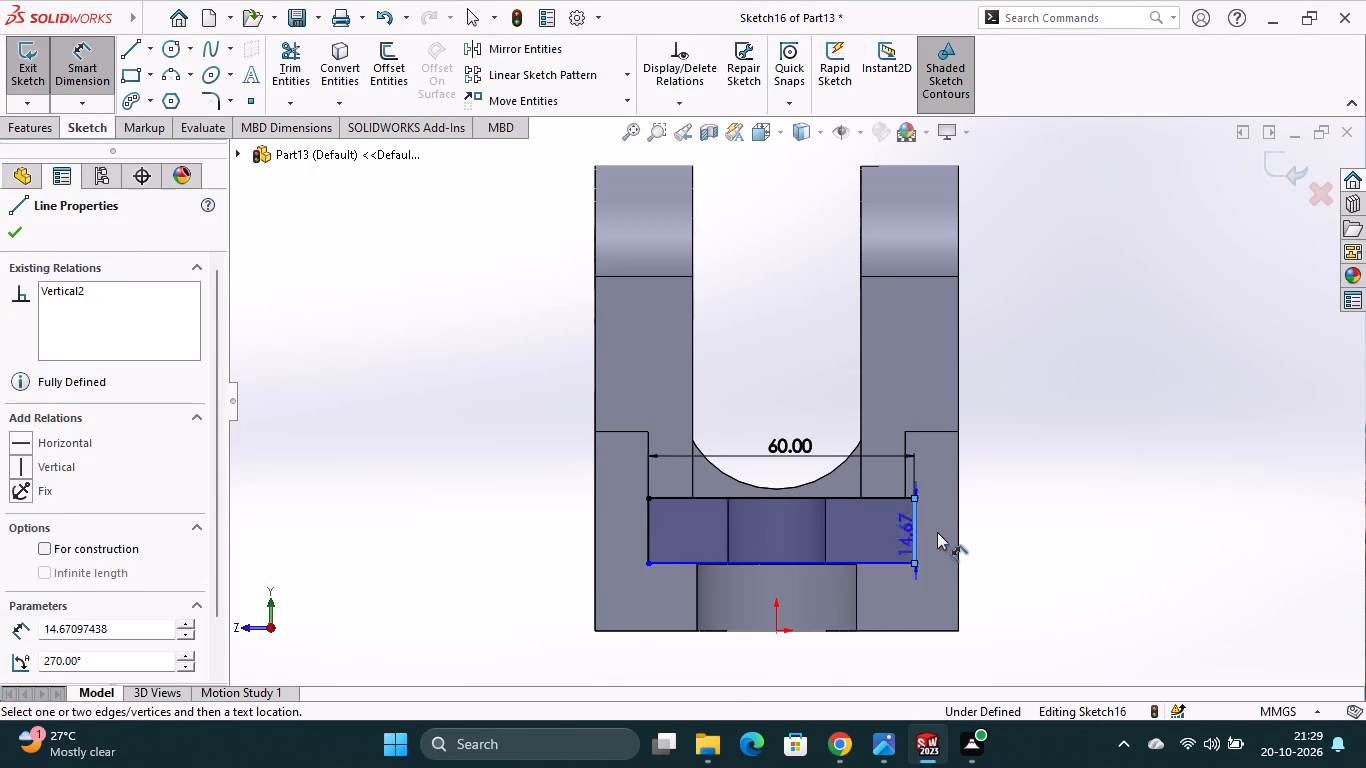
{"action": "left_click", "coordinate": [937, 532]}
{"action": "type", "text": "15"}
{"action": "key", "text": "Return"}
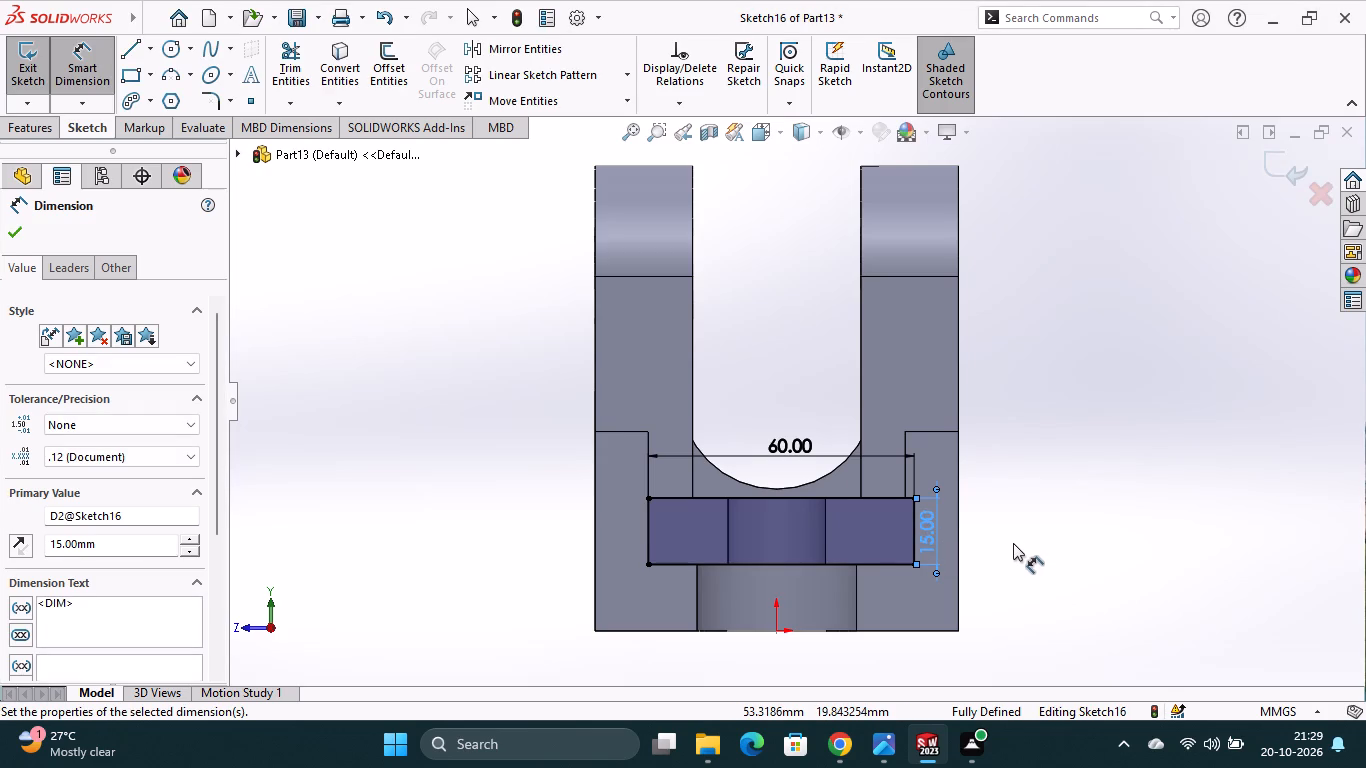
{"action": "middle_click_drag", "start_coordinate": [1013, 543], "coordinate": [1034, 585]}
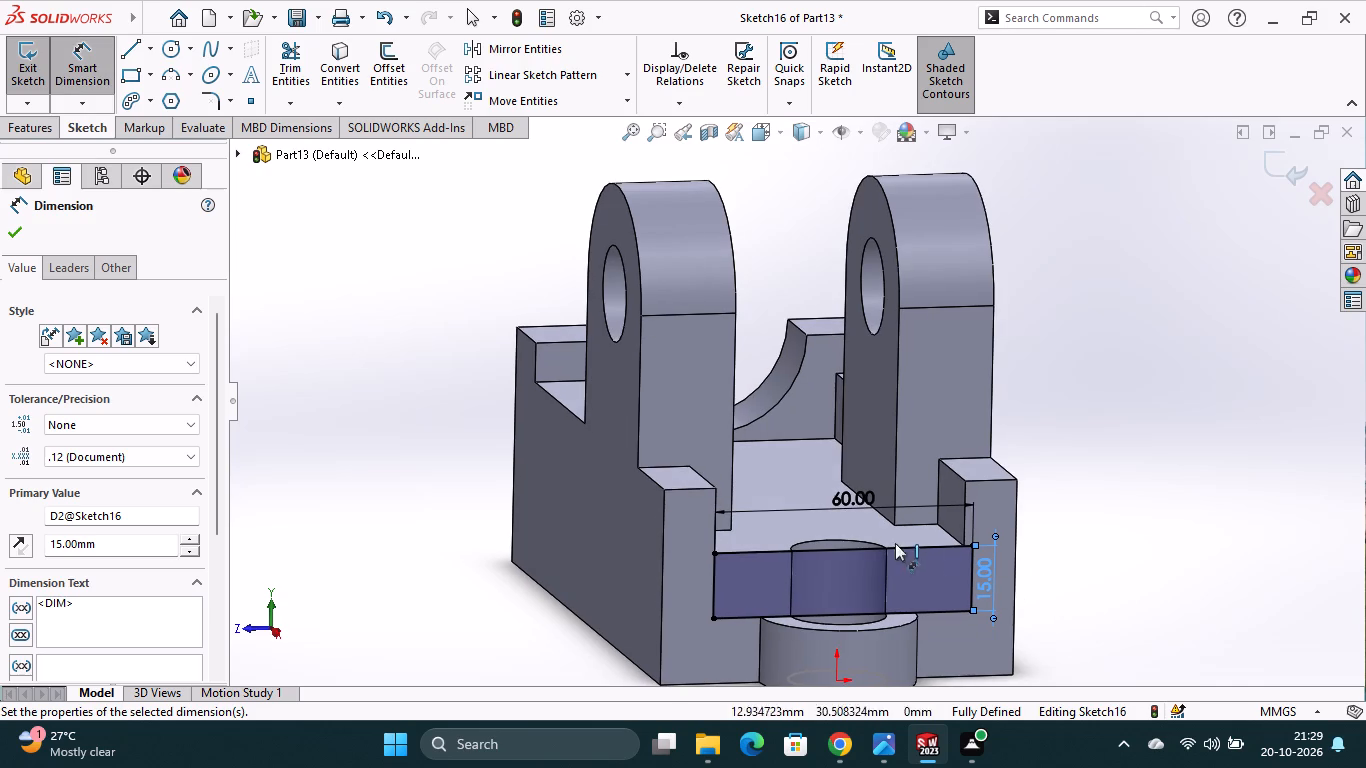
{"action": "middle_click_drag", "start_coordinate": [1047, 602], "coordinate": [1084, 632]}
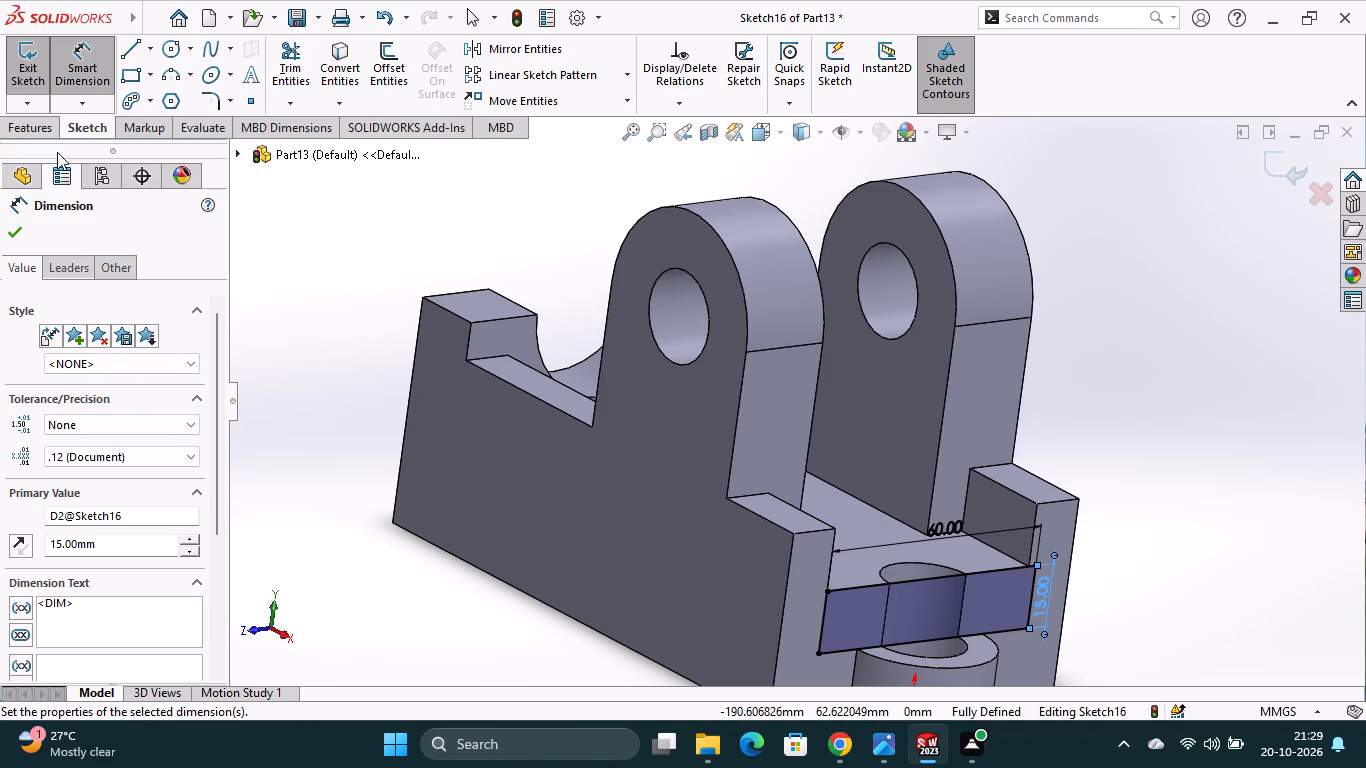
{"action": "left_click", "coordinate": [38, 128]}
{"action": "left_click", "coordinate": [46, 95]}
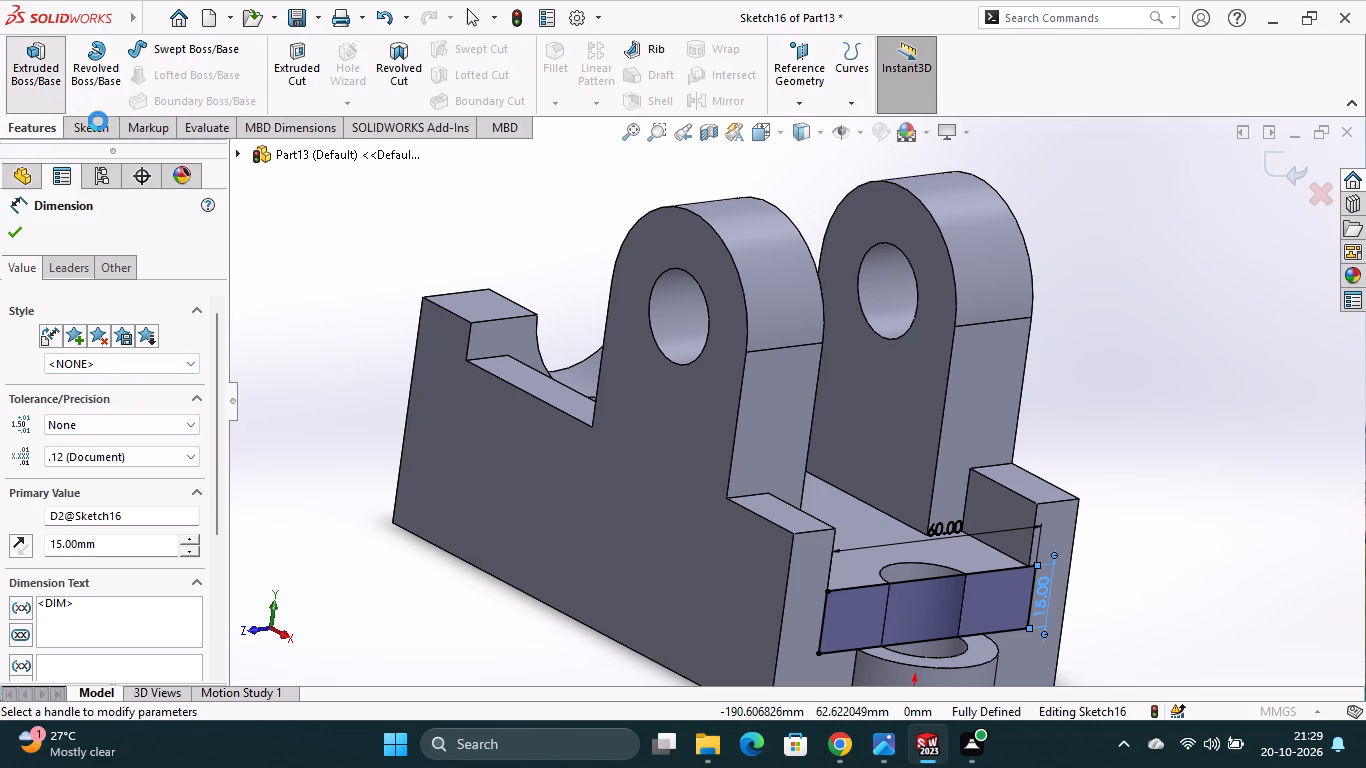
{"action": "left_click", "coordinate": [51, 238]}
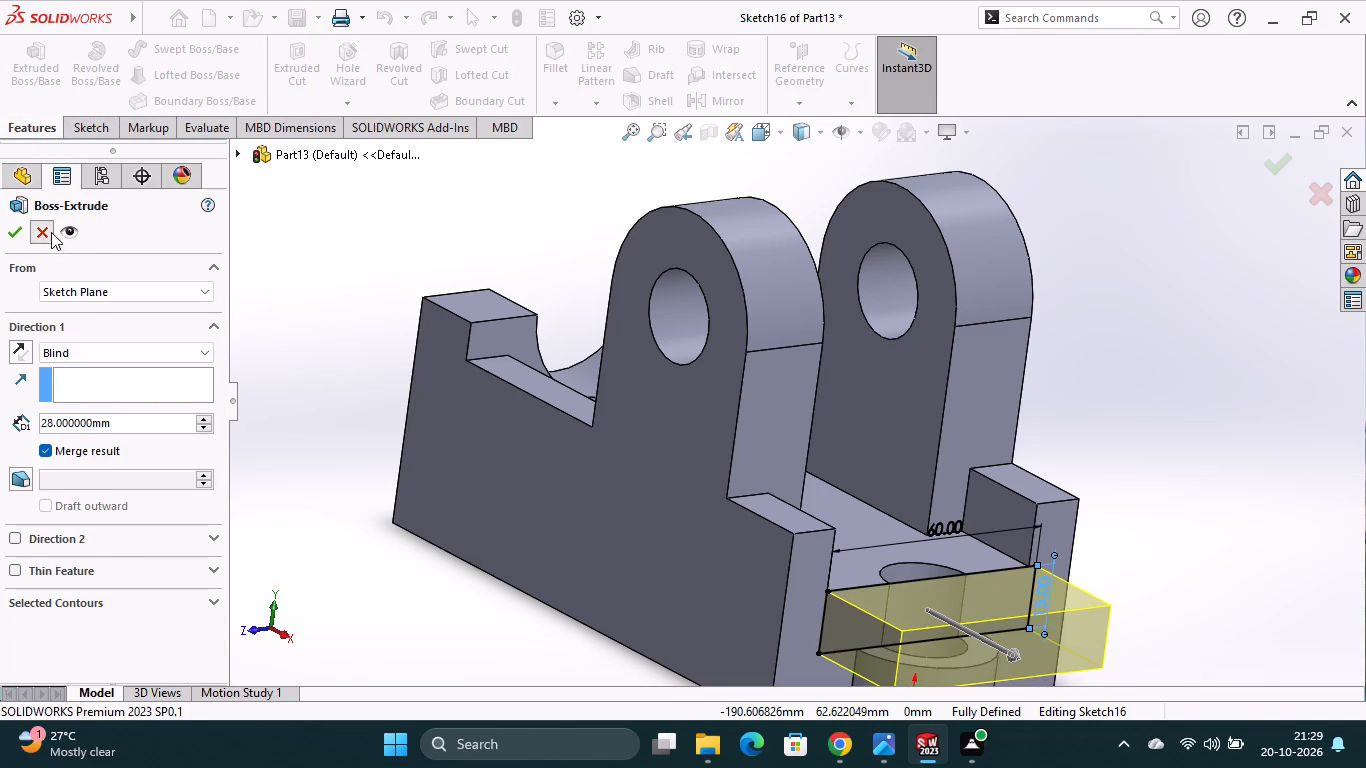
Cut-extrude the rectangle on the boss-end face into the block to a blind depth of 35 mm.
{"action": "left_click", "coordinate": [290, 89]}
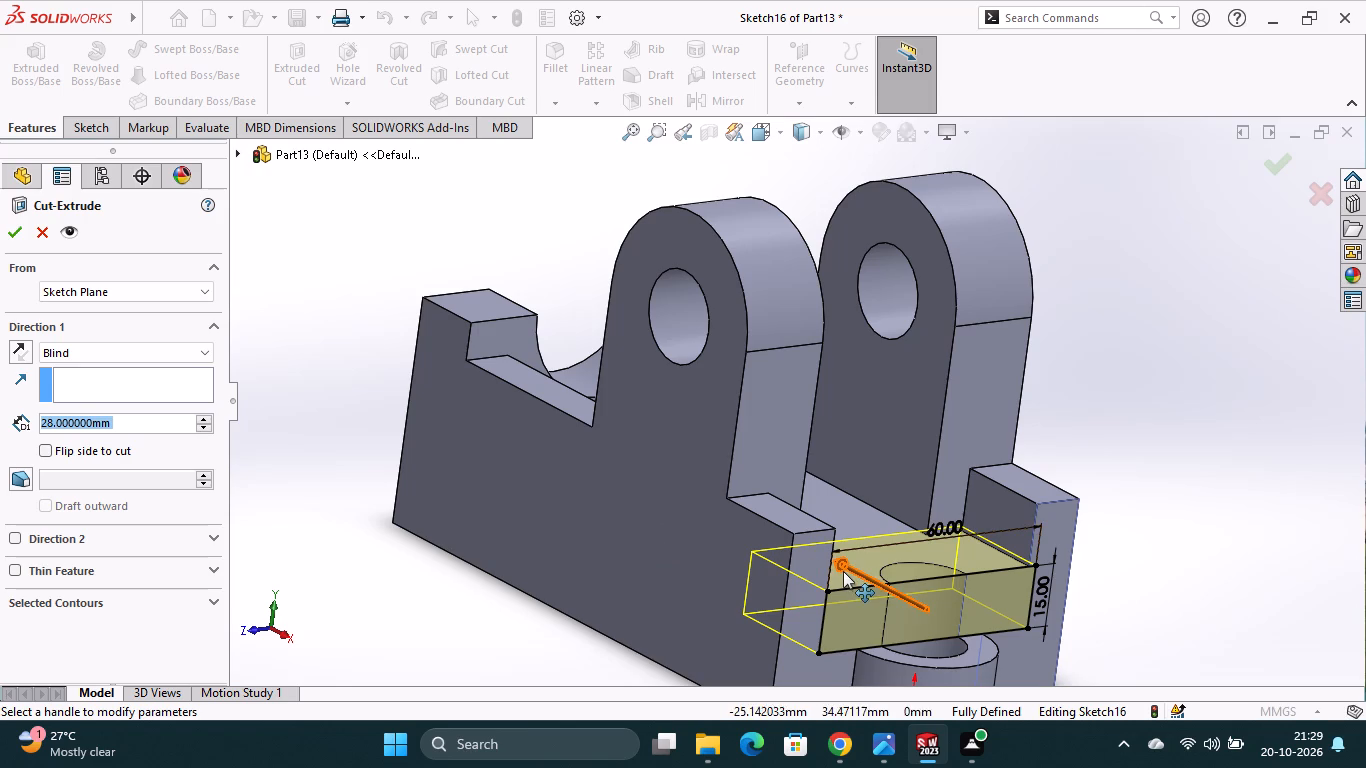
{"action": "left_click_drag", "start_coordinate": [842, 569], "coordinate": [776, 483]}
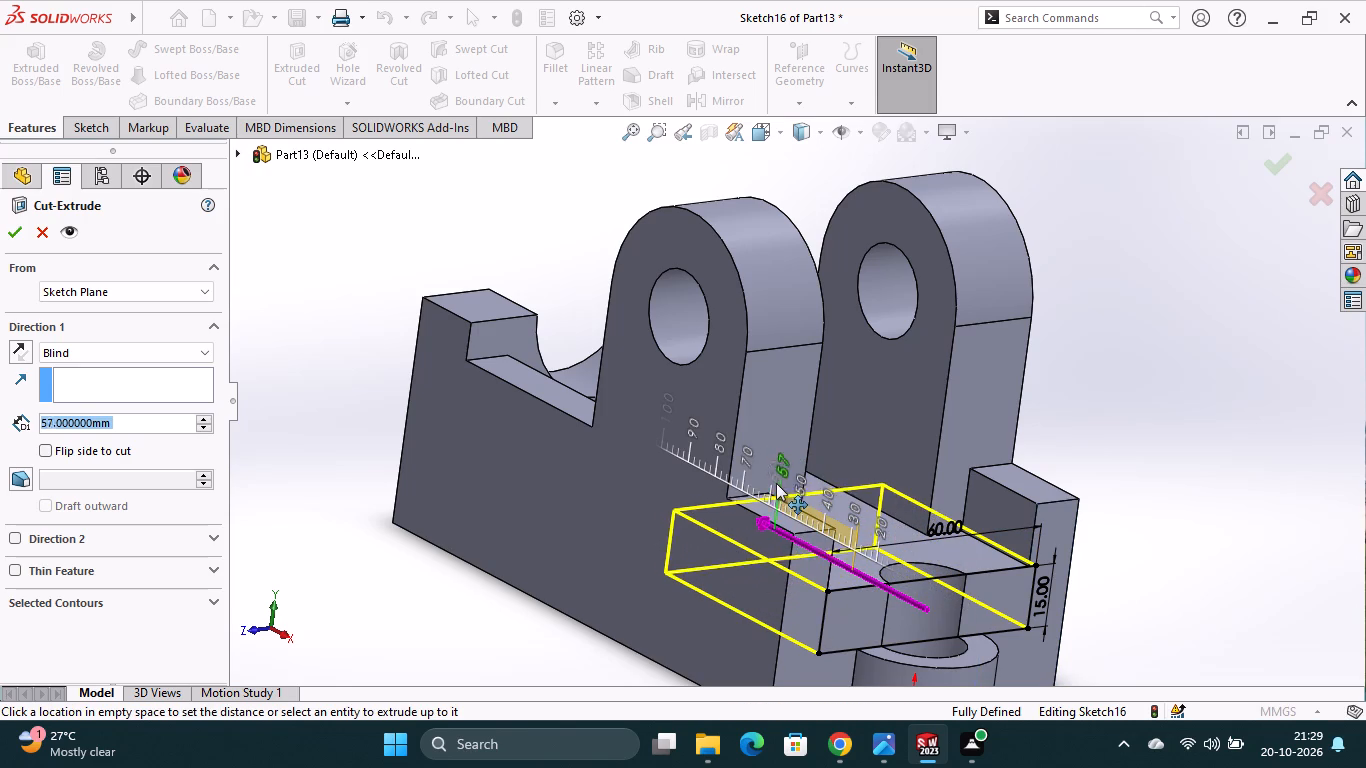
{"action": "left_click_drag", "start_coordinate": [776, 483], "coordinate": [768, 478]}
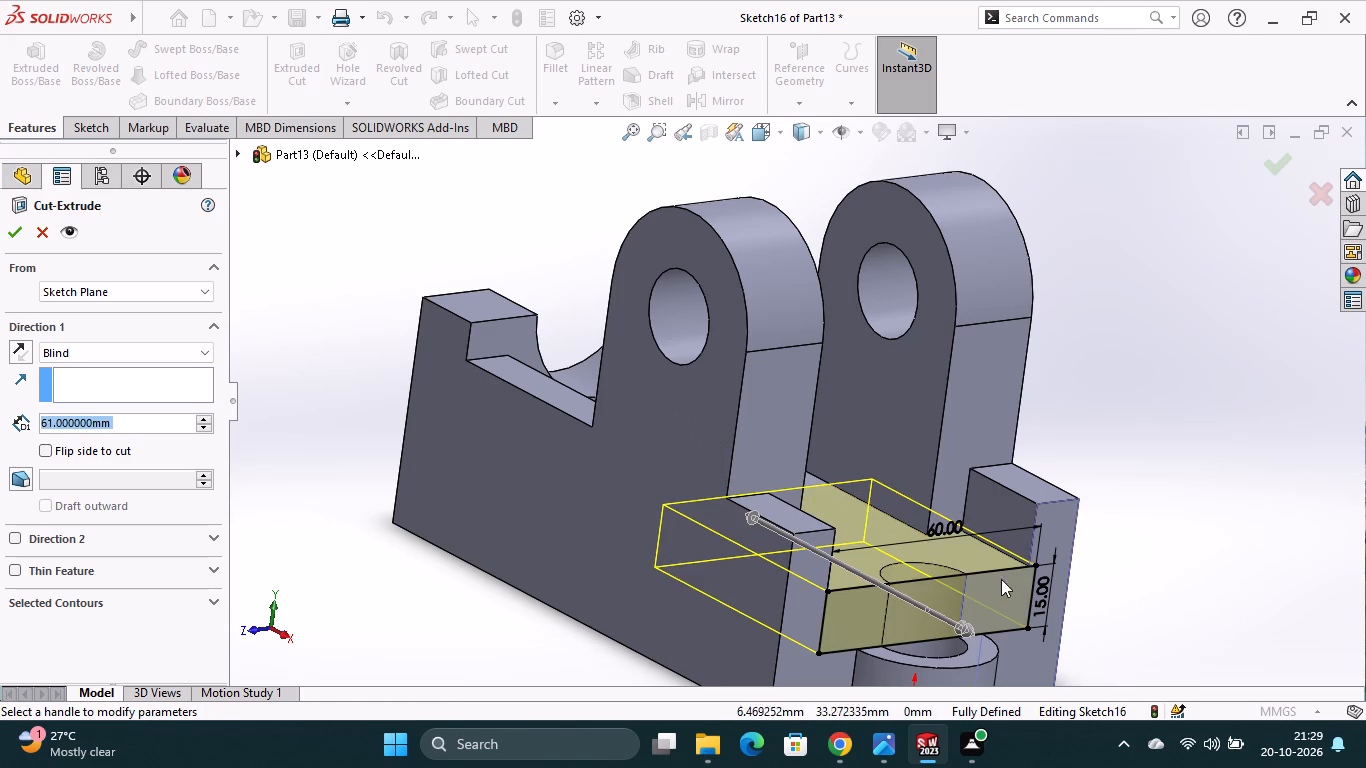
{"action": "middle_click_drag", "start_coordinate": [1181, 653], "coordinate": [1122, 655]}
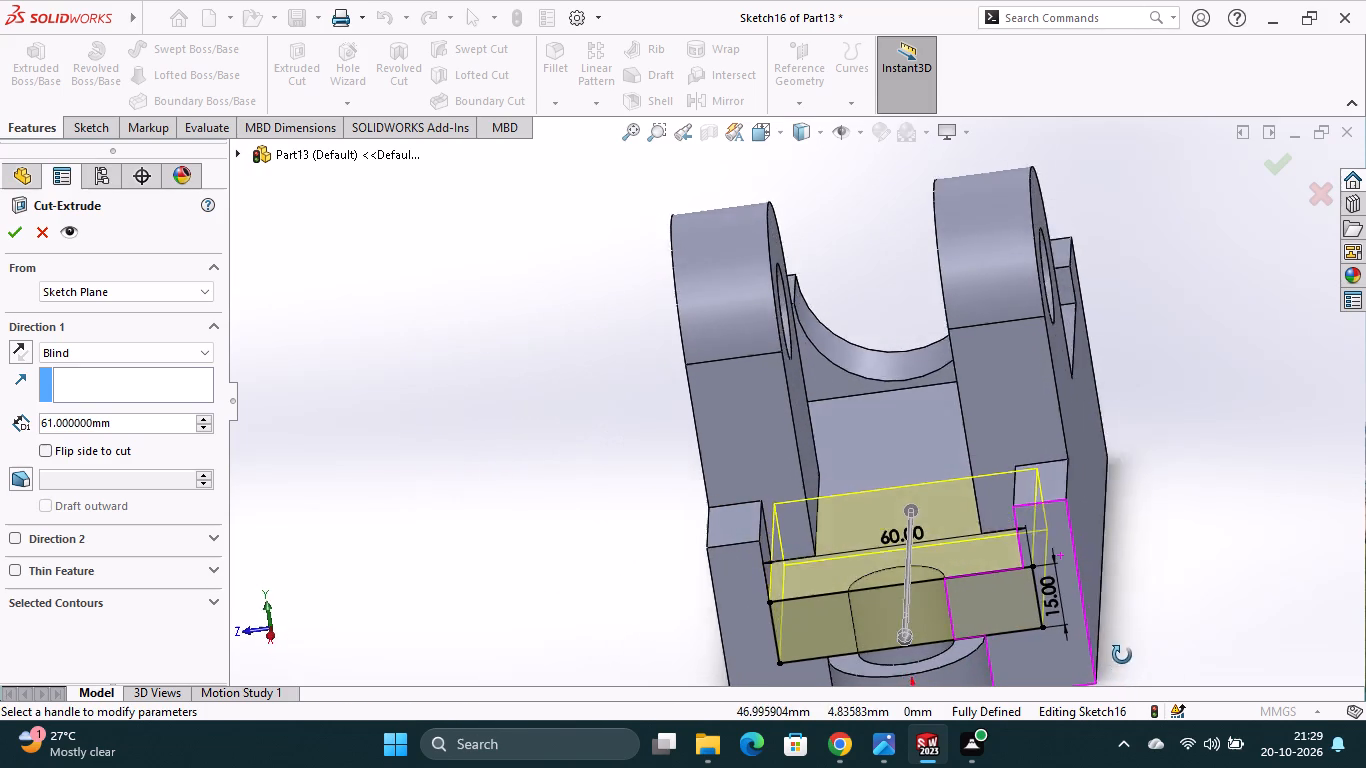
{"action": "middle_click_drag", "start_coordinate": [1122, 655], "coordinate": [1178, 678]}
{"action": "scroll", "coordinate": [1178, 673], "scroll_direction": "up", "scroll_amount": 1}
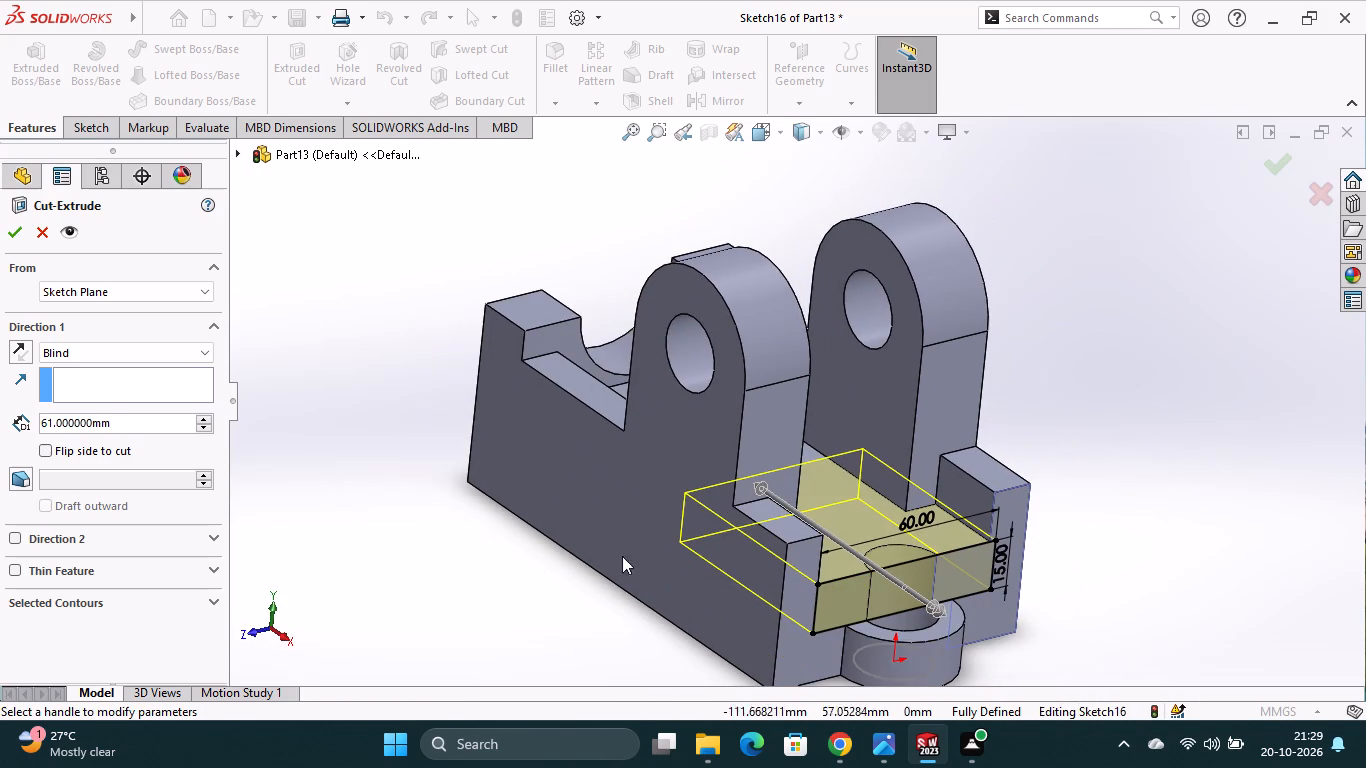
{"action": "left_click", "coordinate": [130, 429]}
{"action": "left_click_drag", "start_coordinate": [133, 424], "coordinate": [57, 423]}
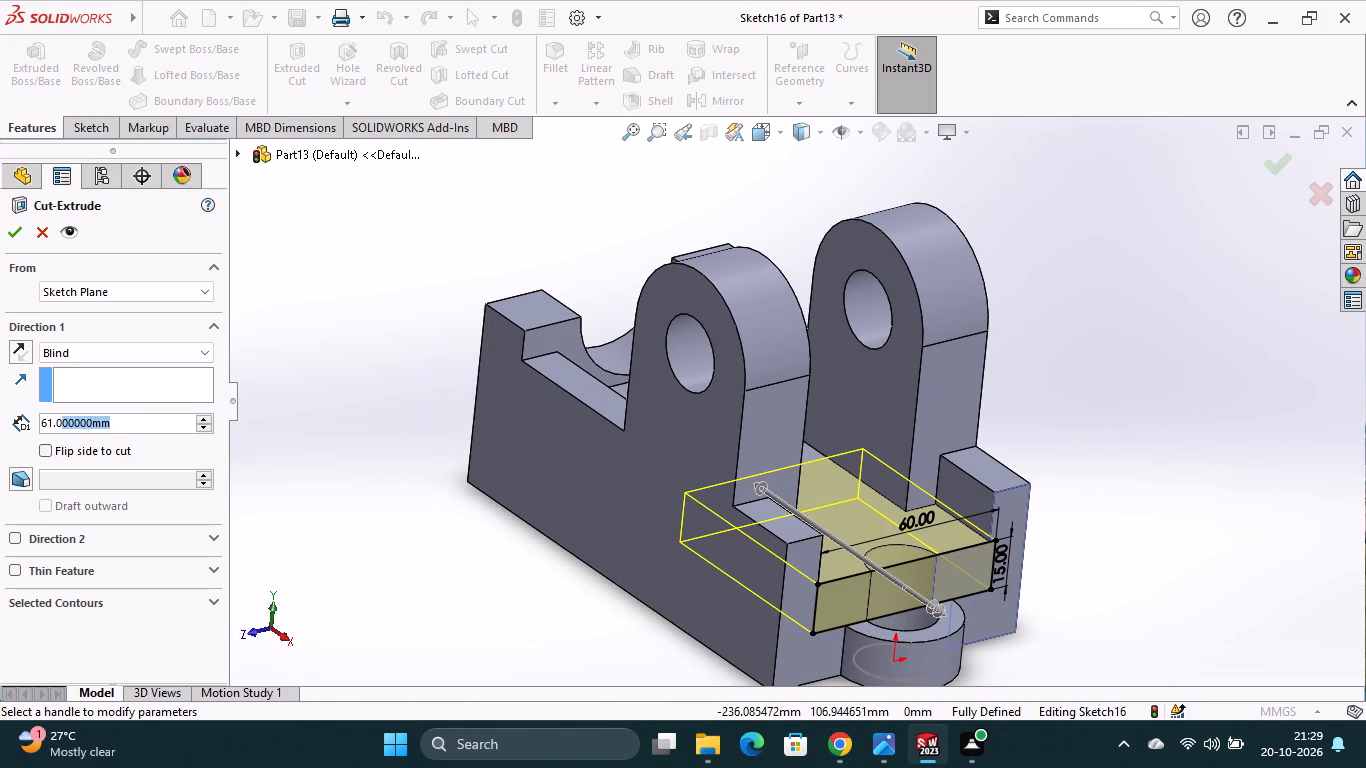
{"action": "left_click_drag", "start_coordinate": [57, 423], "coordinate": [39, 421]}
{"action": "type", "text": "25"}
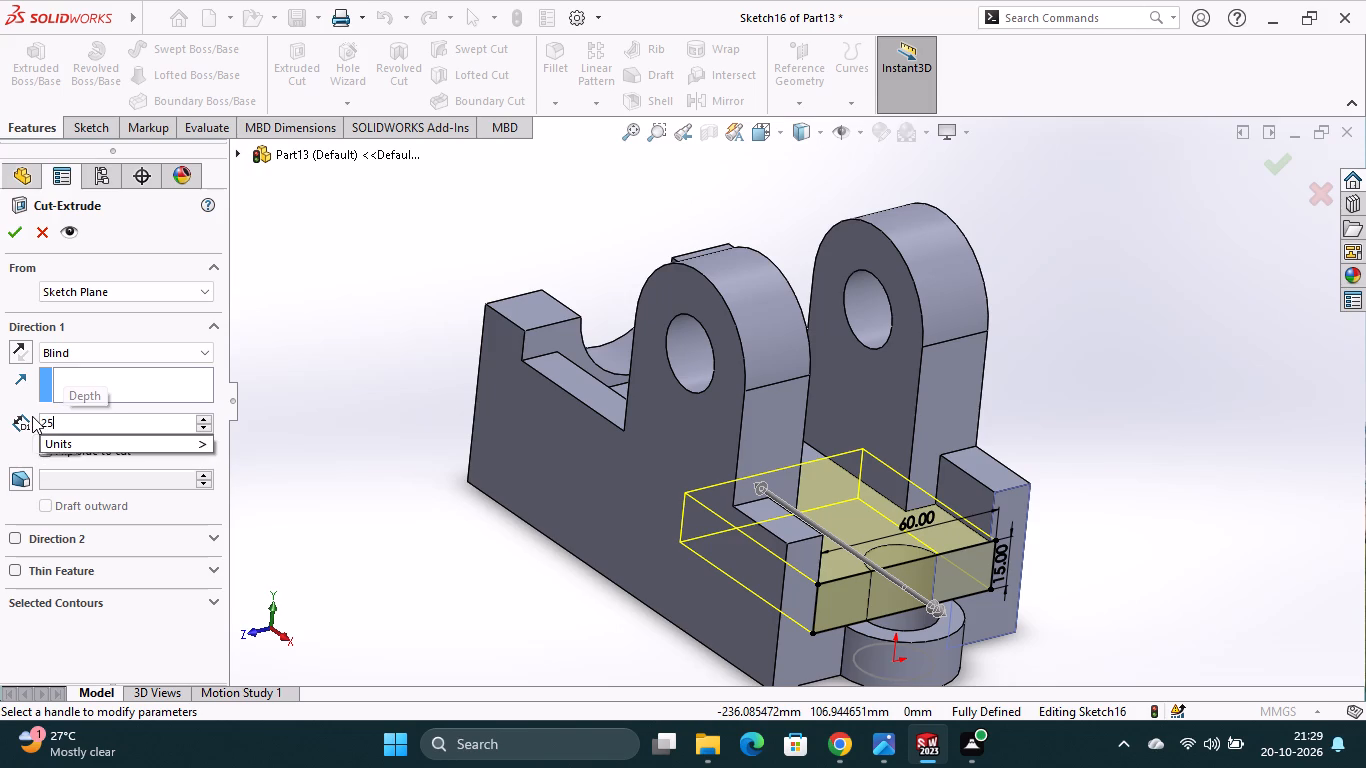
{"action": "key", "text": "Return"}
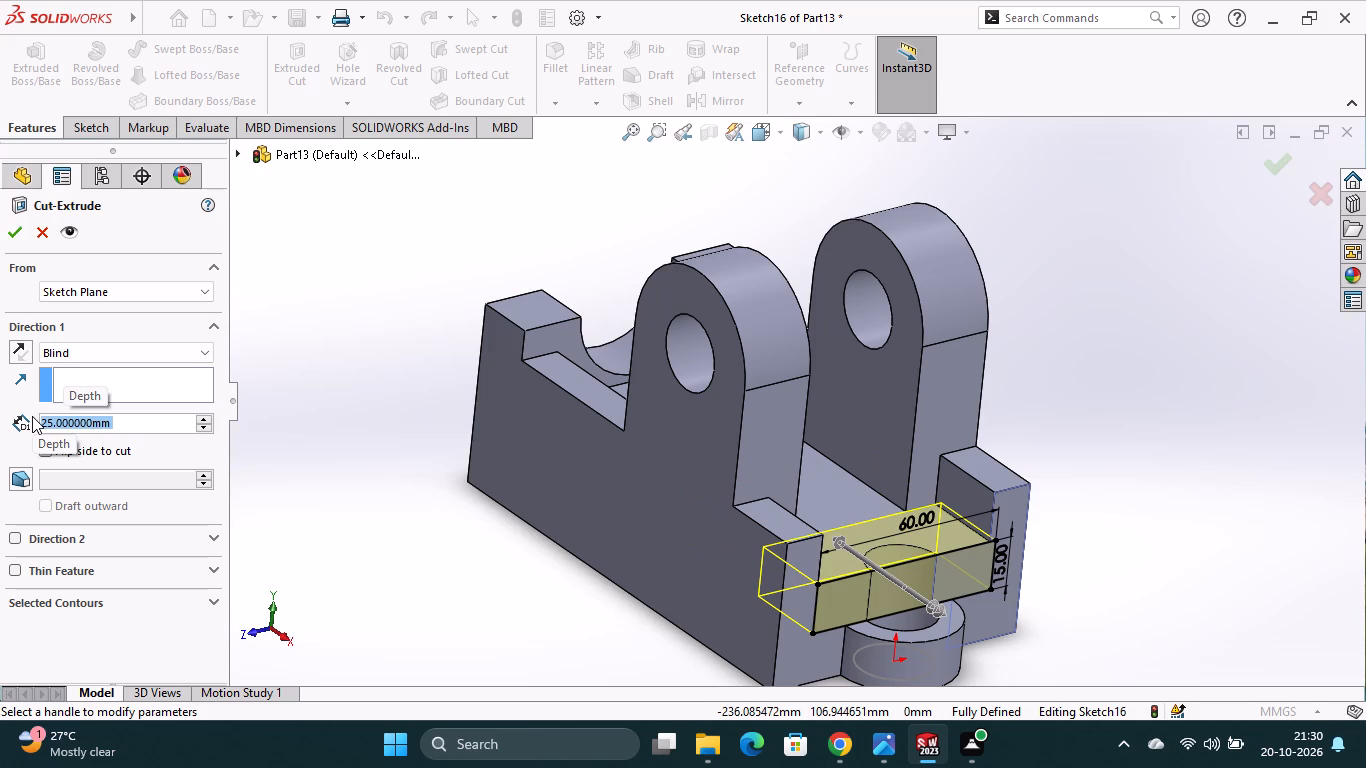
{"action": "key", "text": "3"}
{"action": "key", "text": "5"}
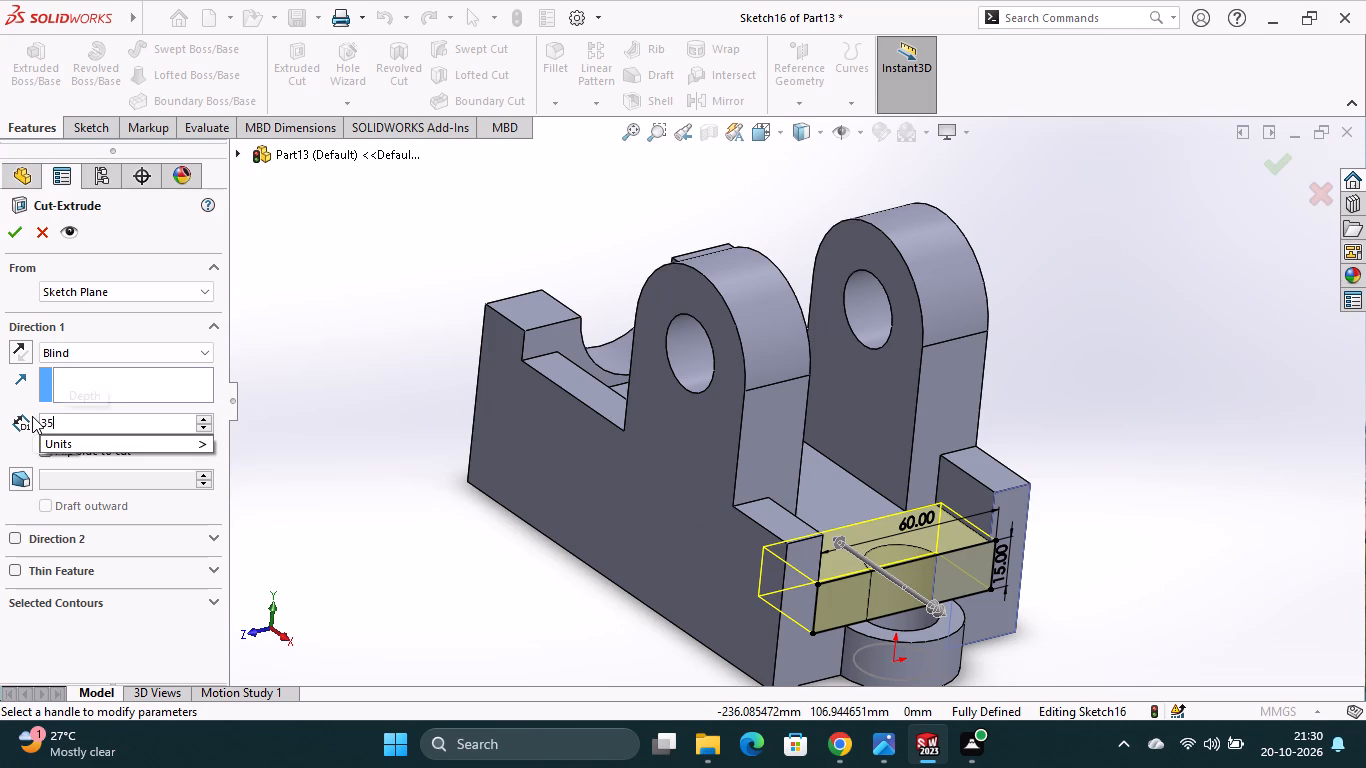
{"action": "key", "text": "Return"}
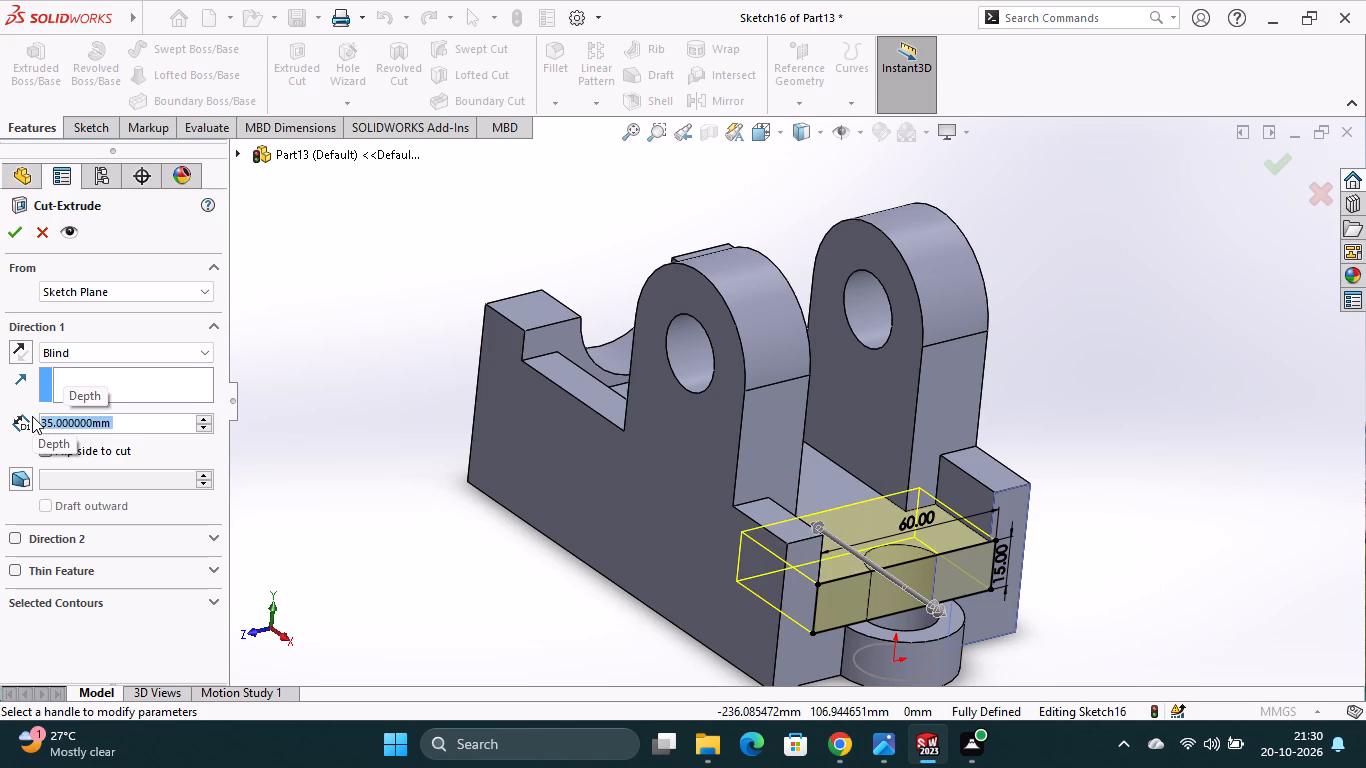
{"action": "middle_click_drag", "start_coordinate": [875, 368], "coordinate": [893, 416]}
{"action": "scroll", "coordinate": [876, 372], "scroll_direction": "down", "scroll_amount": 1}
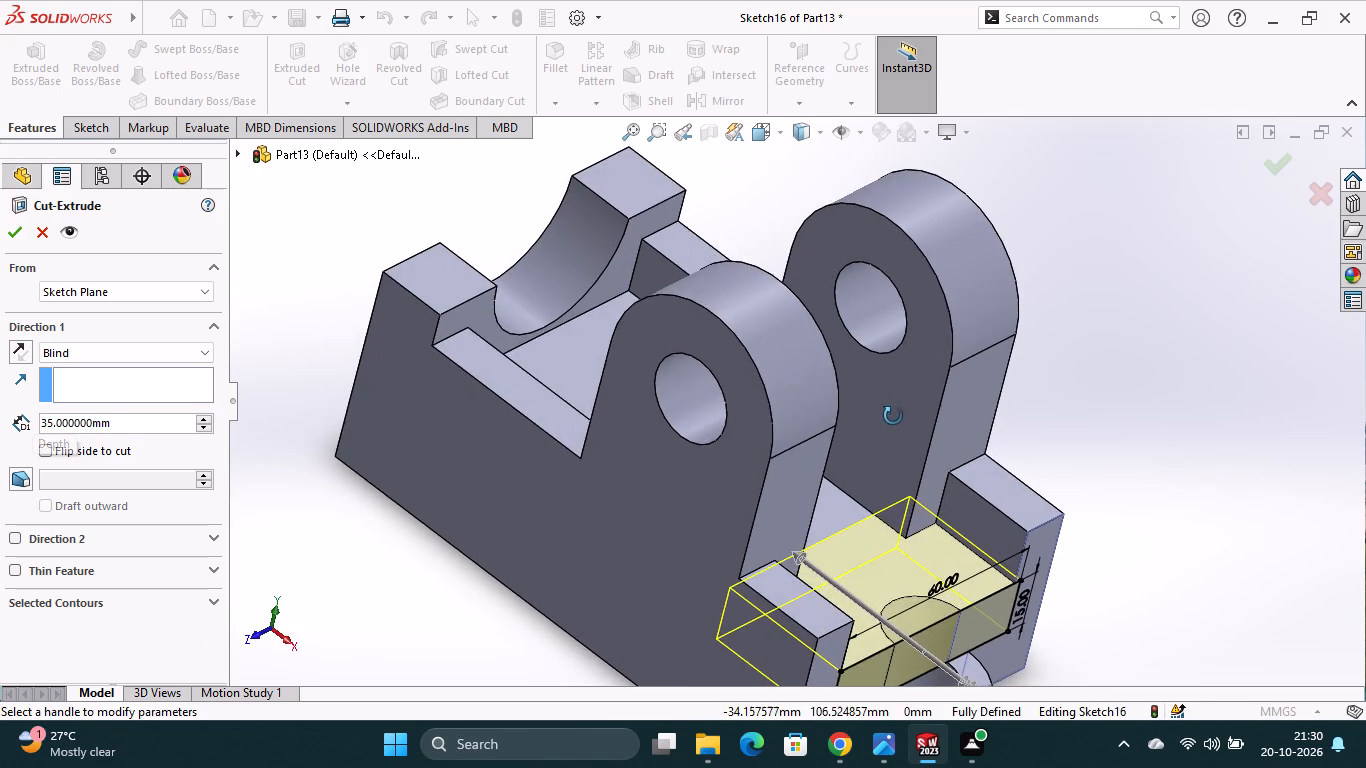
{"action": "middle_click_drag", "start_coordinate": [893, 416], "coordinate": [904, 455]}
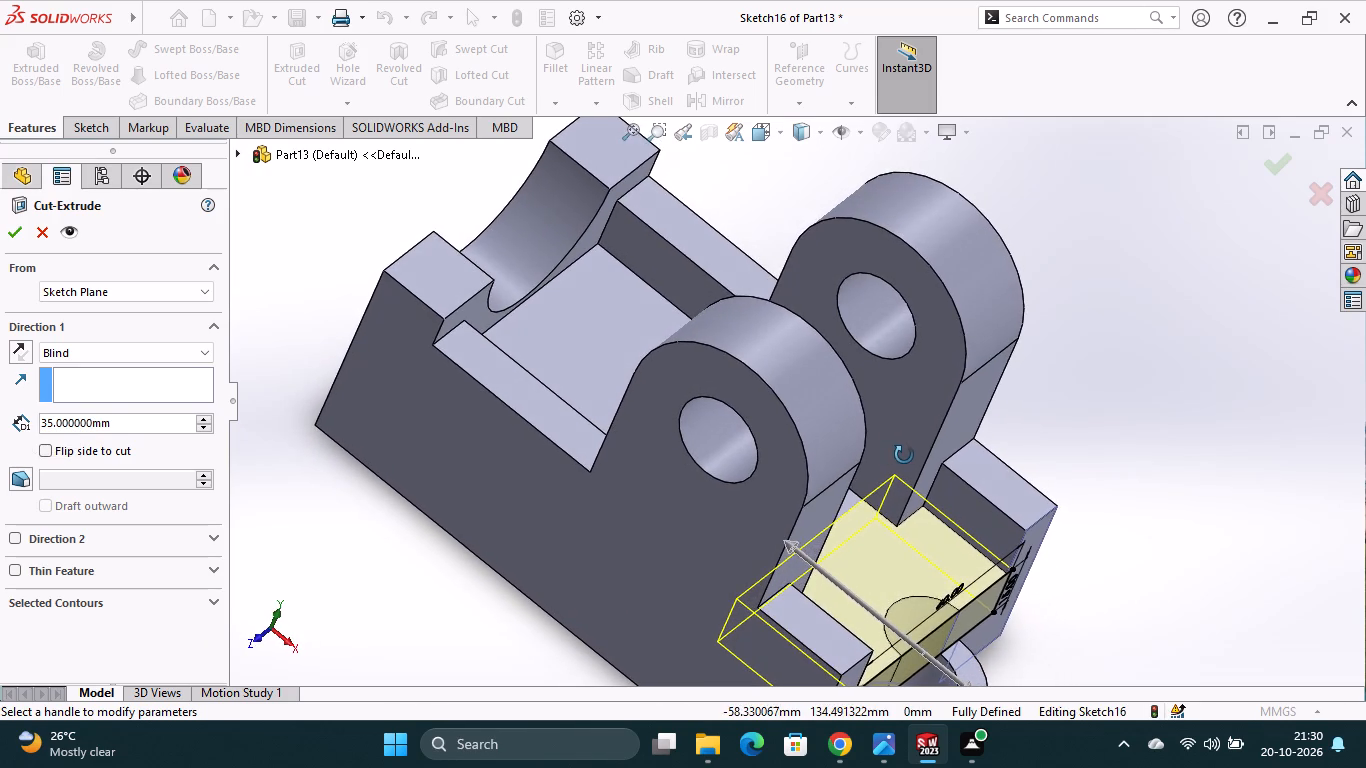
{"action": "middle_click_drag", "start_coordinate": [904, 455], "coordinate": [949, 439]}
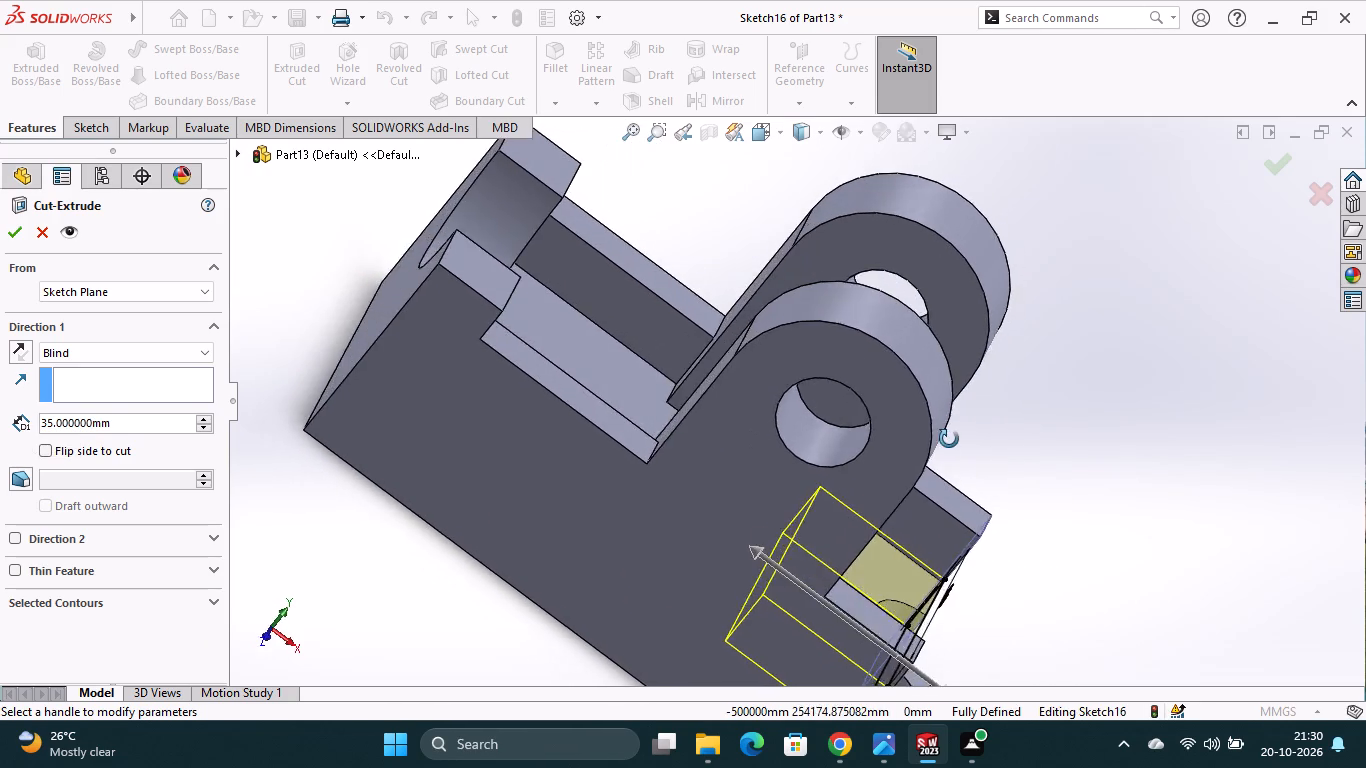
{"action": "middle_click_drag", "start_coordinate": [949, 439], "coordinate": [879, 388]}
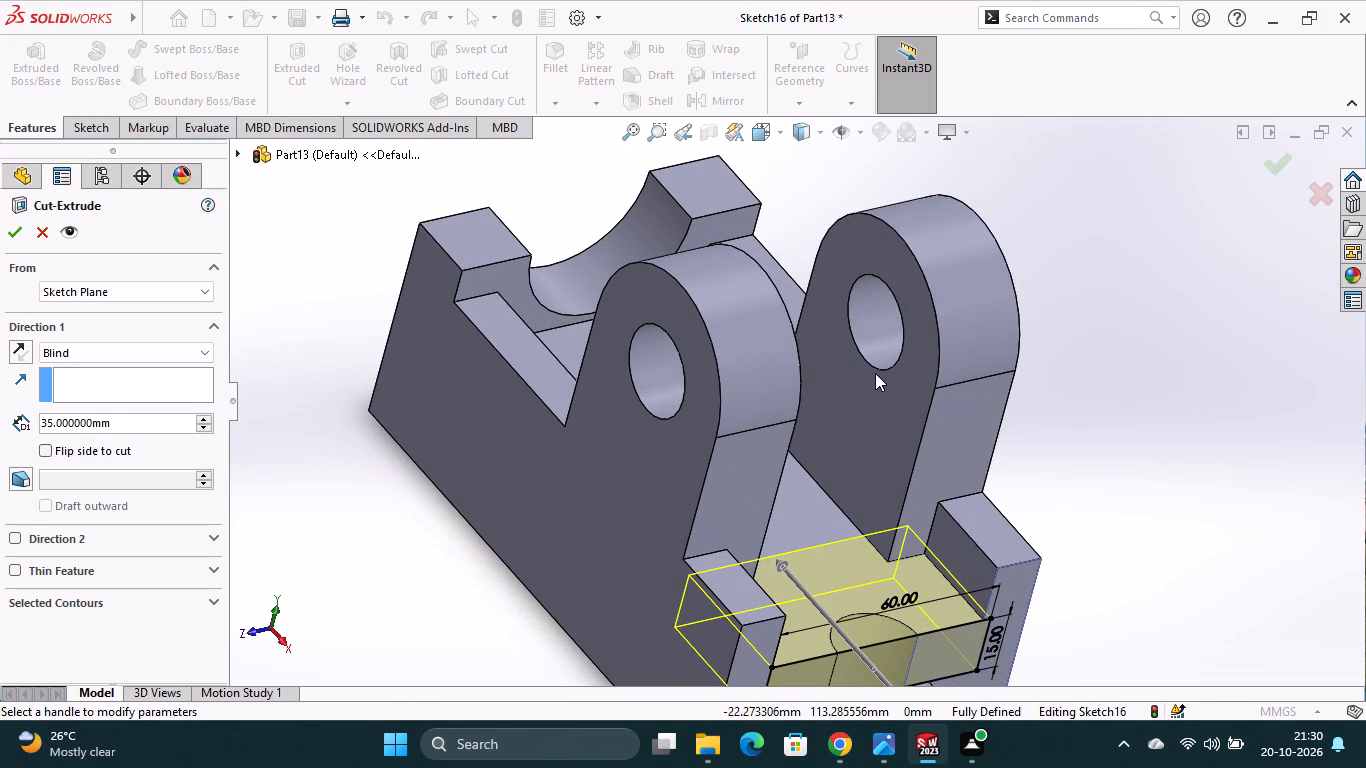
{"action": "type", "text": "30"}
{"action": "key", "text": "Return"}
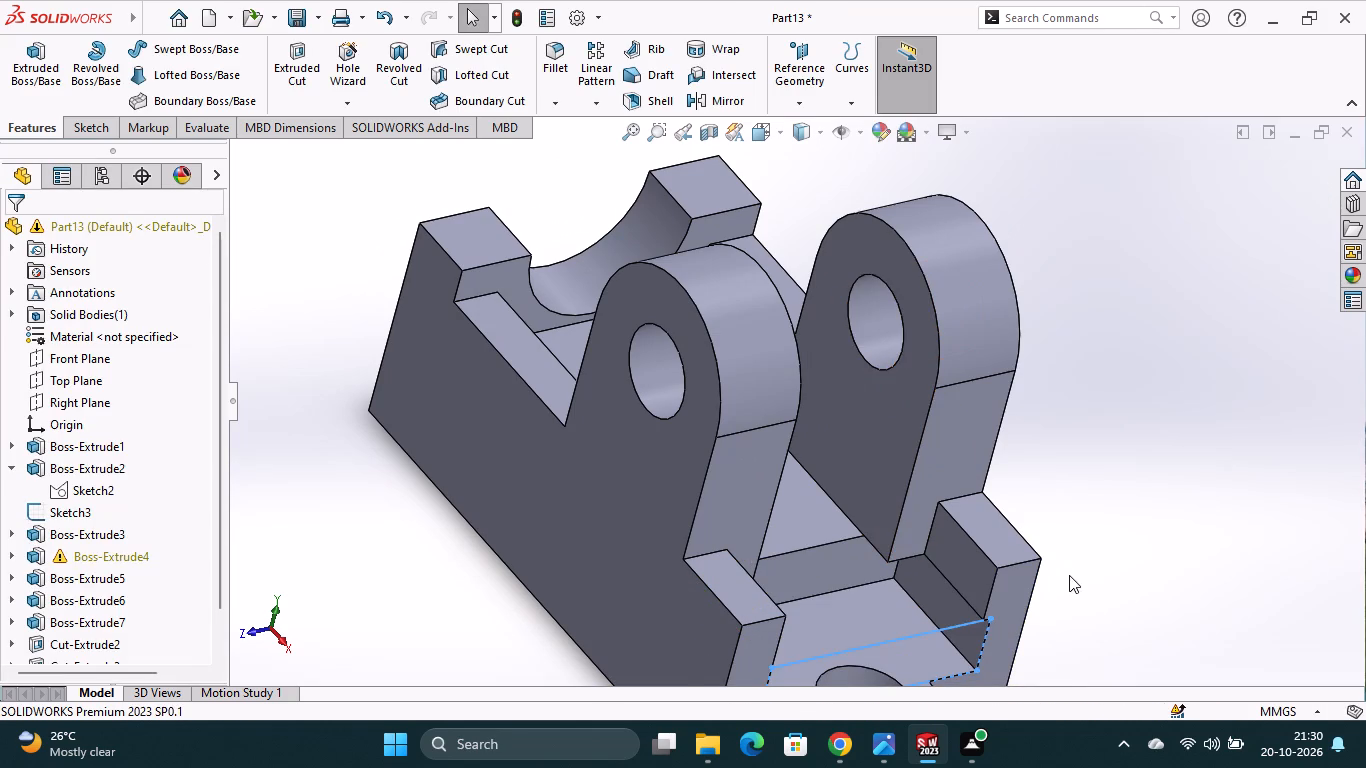
Undo the end cut, the rectangle with its dimensions and its sketch, going back into the base block's L-shaped profile sketch.
{"action": "scroll", "coordinate": [1069, 575], "scroll_direction": "up", "scroll_amount": 1}
{"action": "middle_click_drag", "start_coordinate": [1065, 570], "coordinate": [1045, 478]}
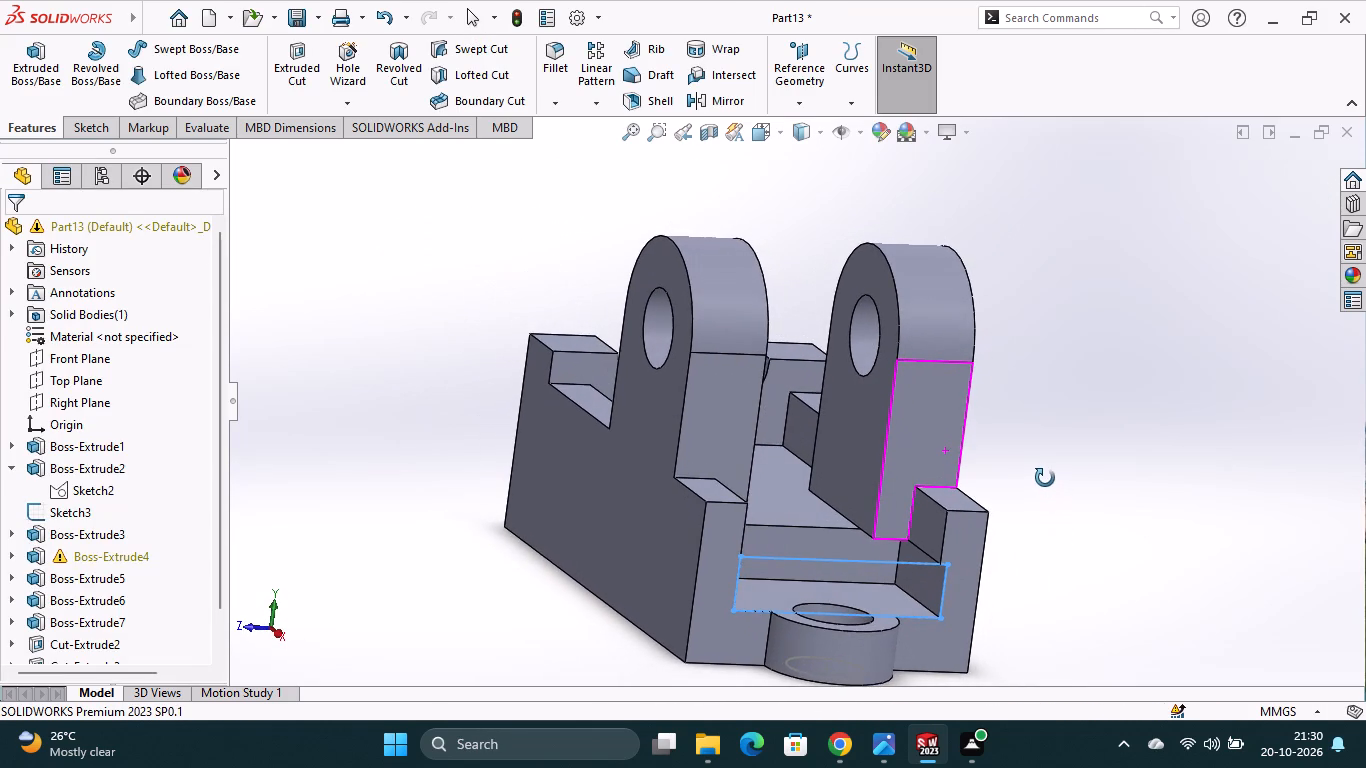
{"action": "middle_click_drag", "start_coordinate": [1045, 478], "coordinate": [1040, 470]}
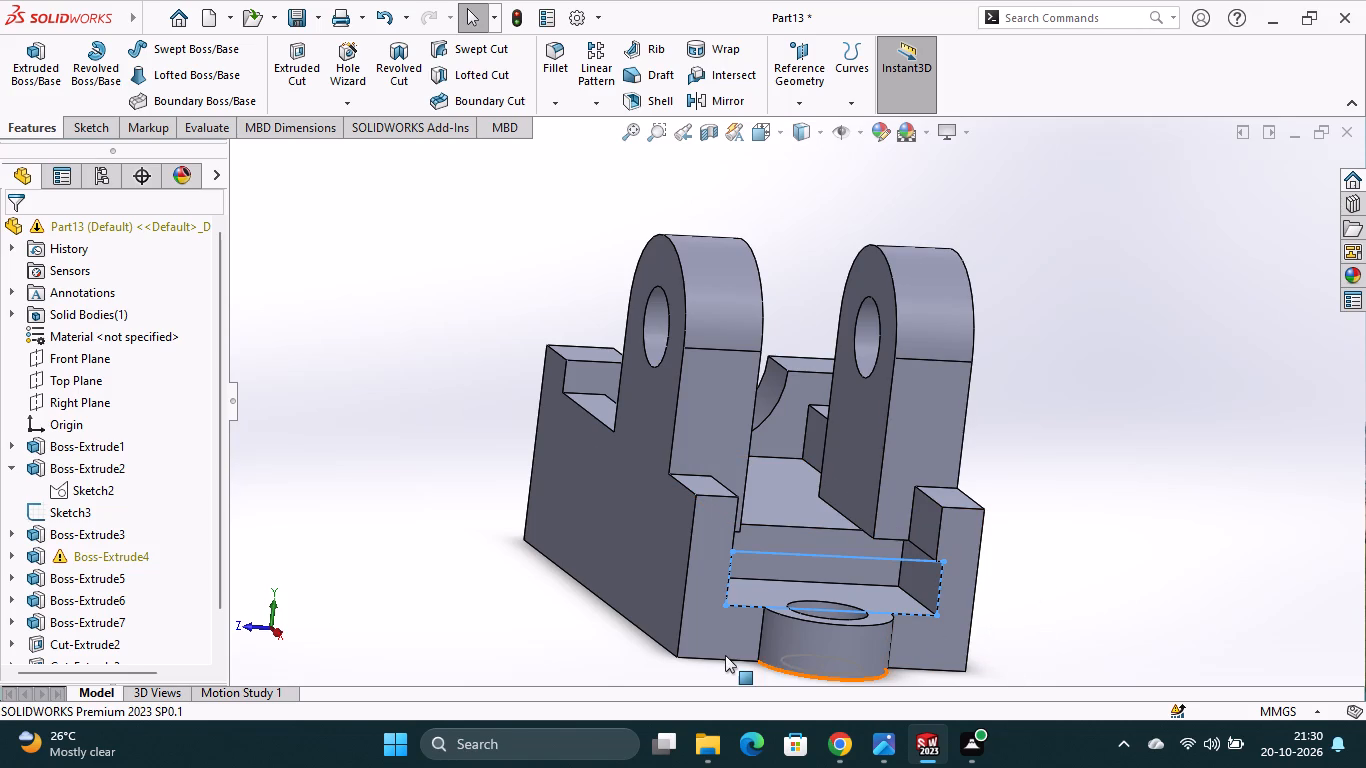
{"action": "key", "text": "ctrl+z"}
{"action": "key", "text": "ctrl+z"}
{"action": "key", "text": "ctrl+z"}
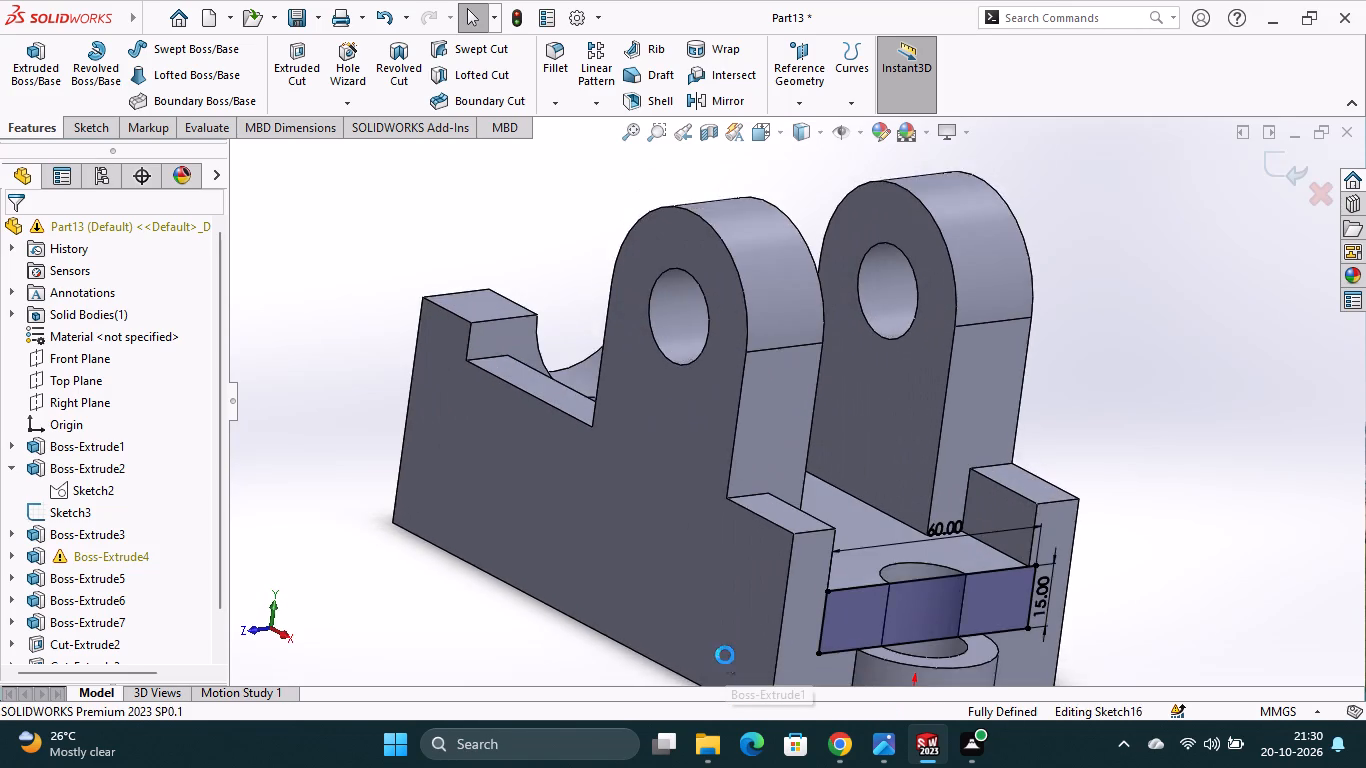
{"action": "key", "text": "ctrl+z"}
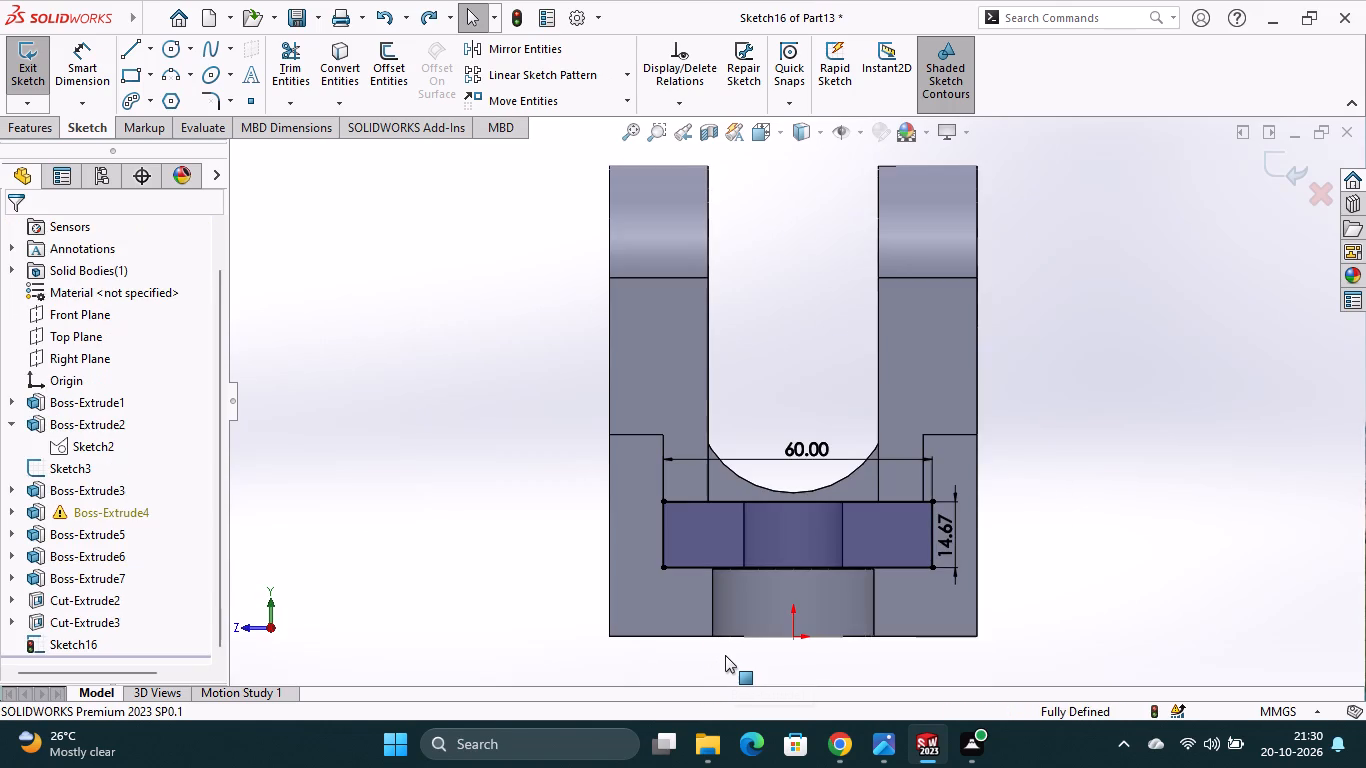
{"action": "key", "text": "ctrl+z"}
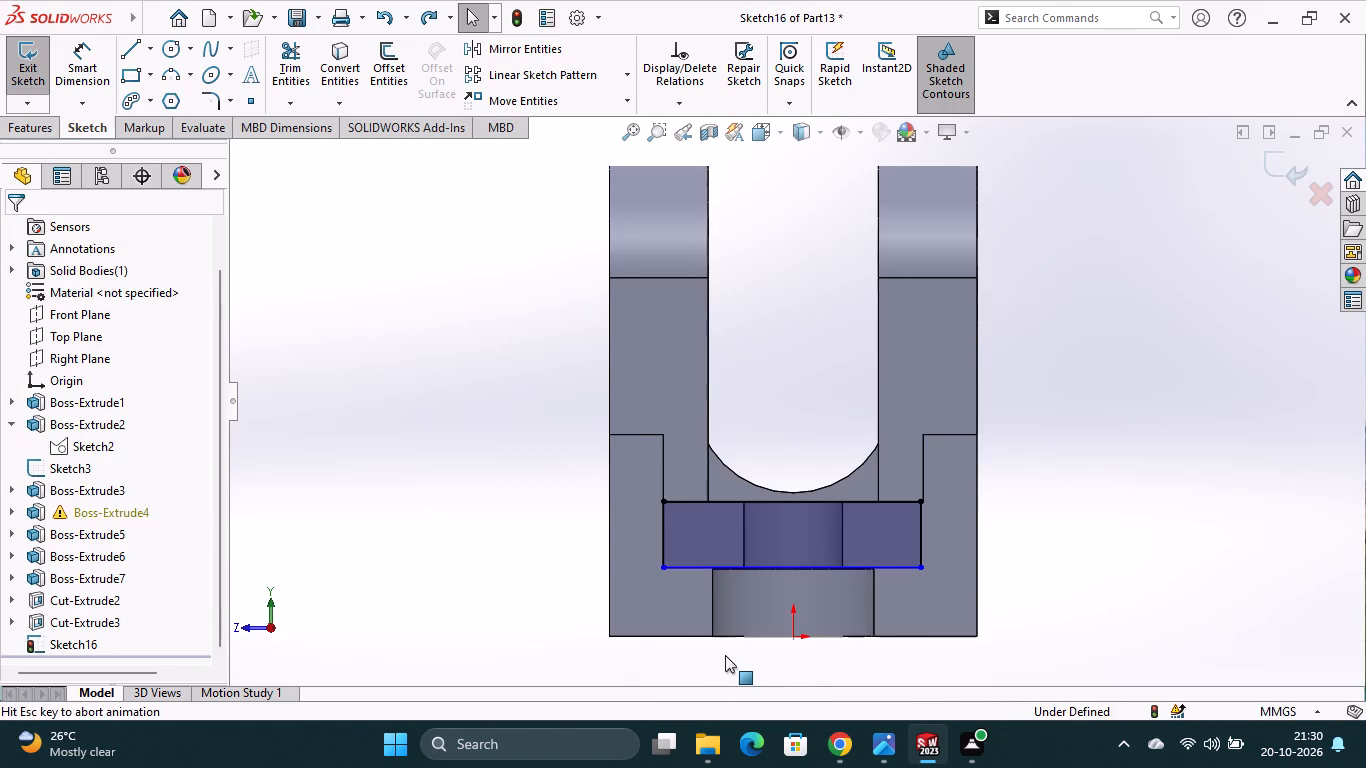
{"action": "key", "text": "ctrl+z"}
{"action": "key", "text": "ctrl+z"}
{"action": "key", "text": "ctrl+z"}
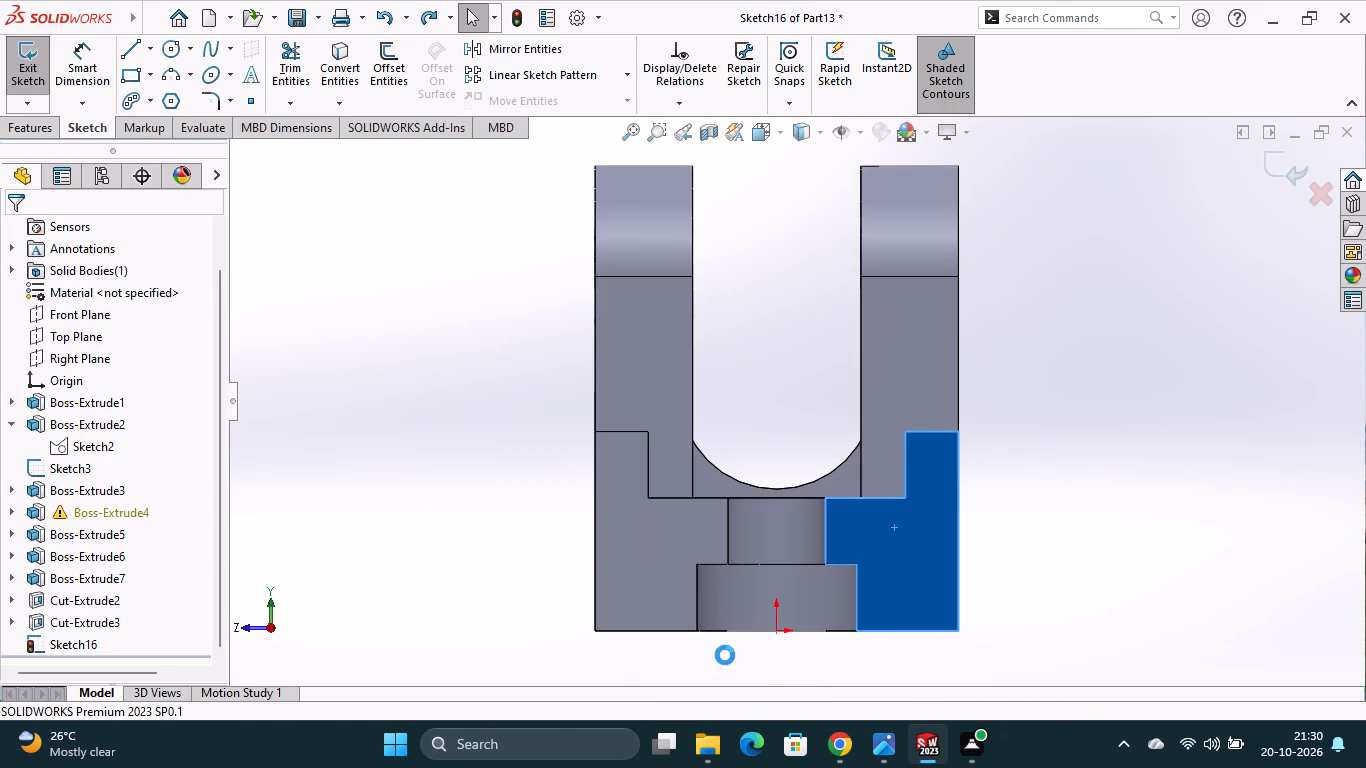
{"action": "key", "text": "ctrl+z"}
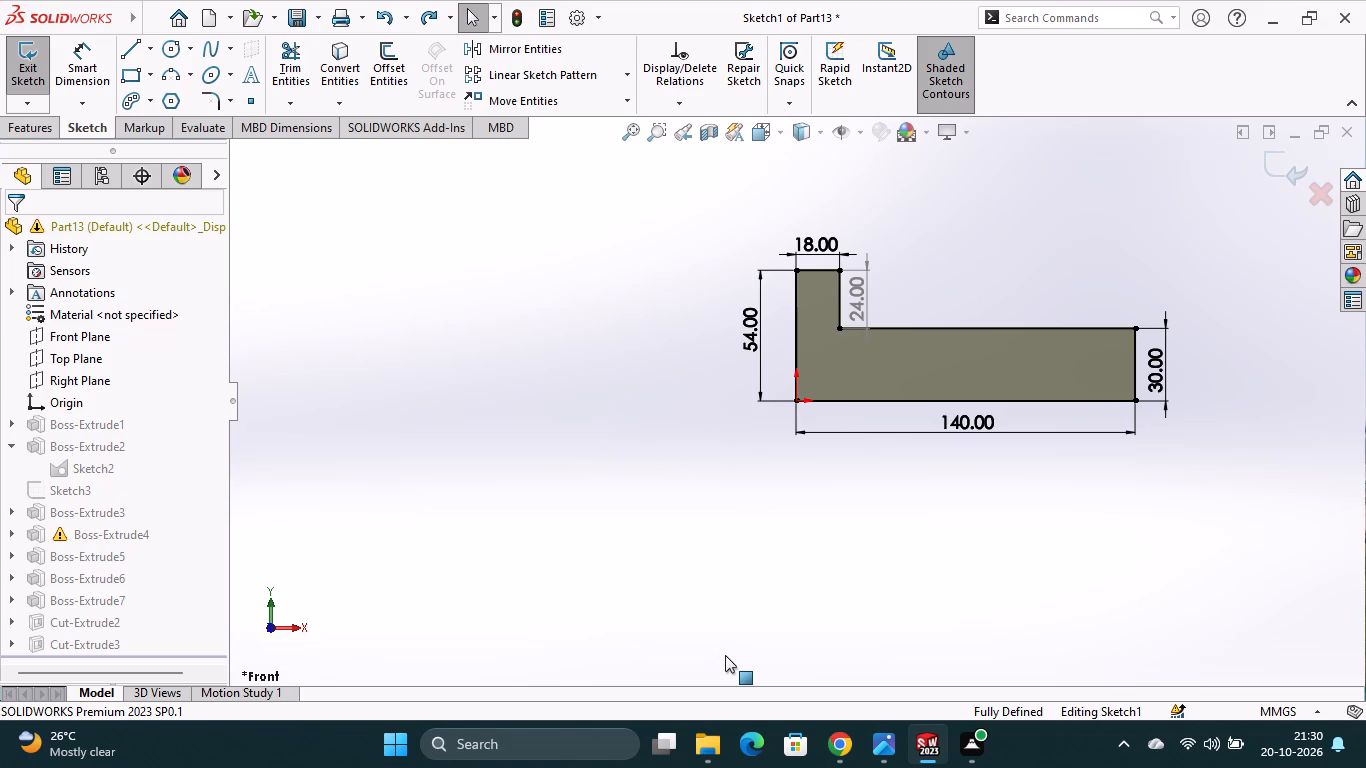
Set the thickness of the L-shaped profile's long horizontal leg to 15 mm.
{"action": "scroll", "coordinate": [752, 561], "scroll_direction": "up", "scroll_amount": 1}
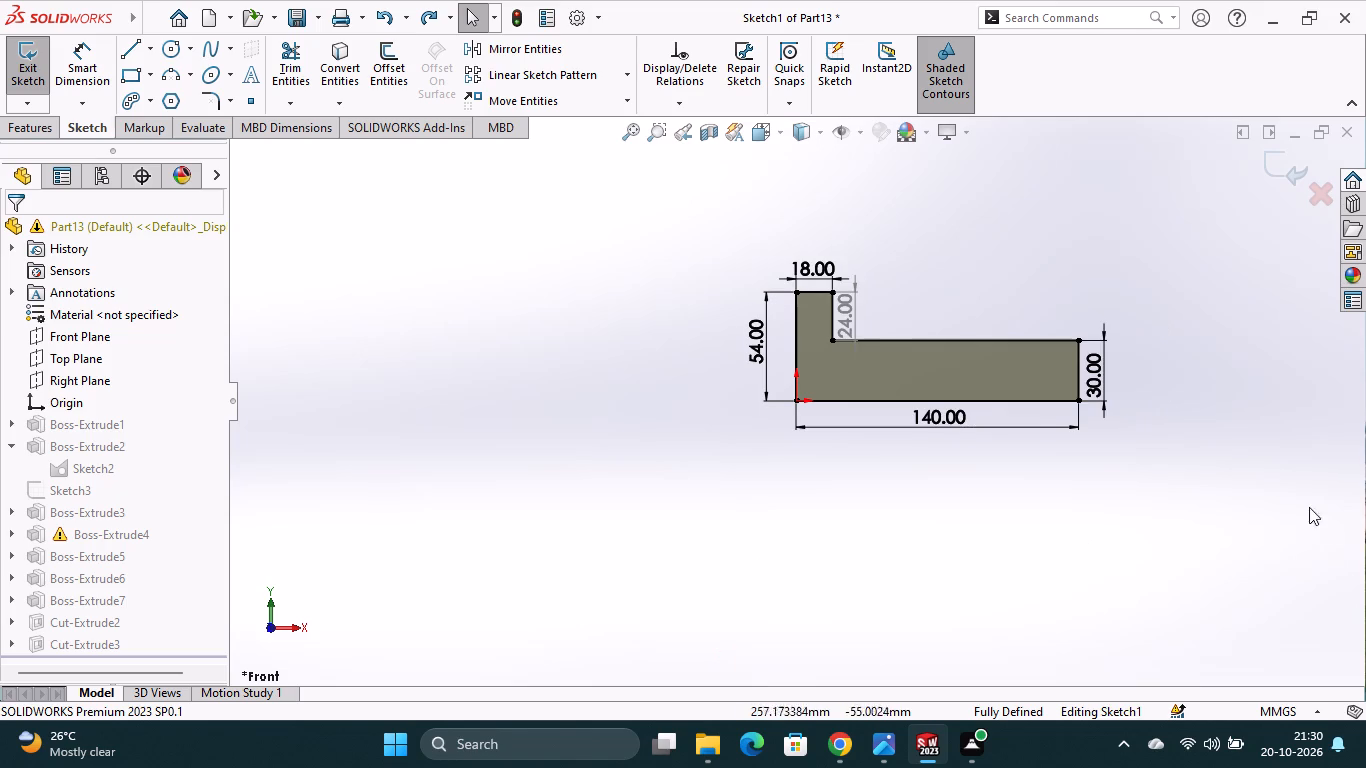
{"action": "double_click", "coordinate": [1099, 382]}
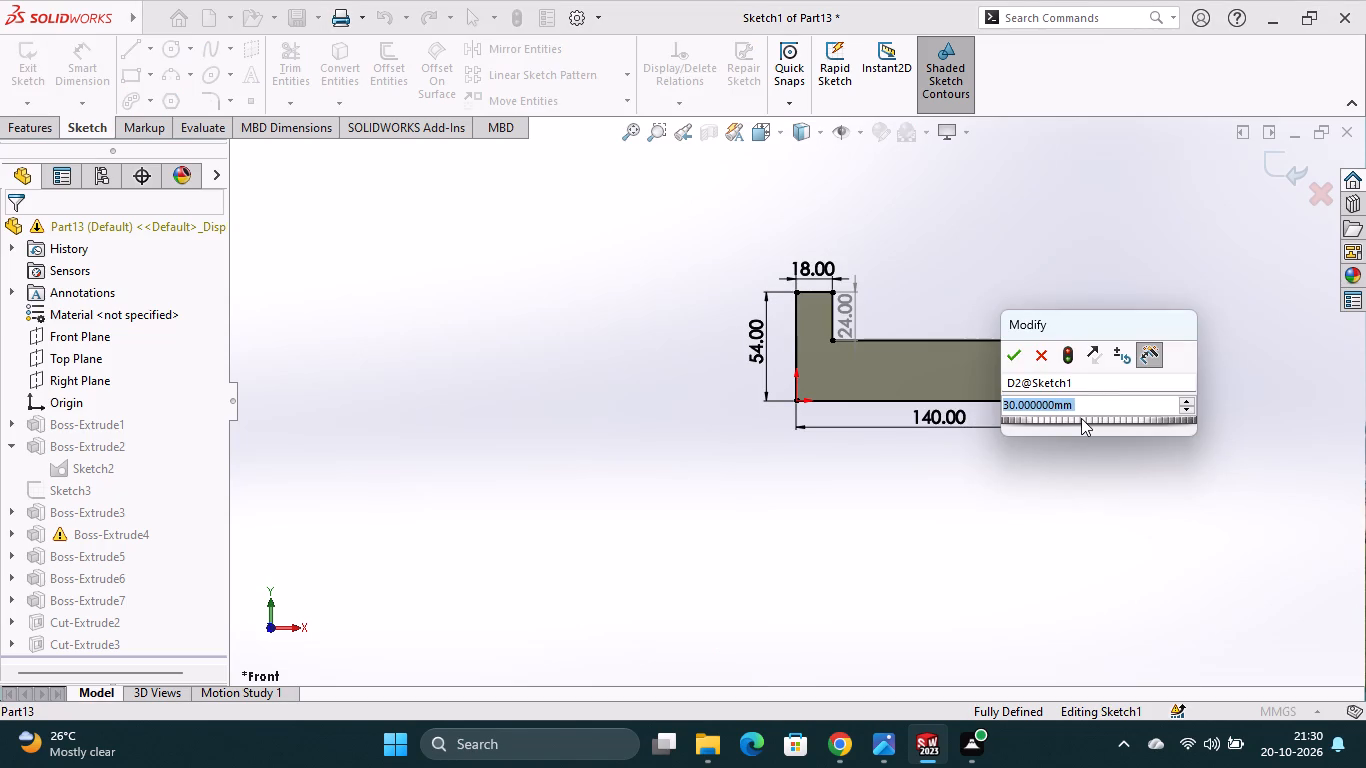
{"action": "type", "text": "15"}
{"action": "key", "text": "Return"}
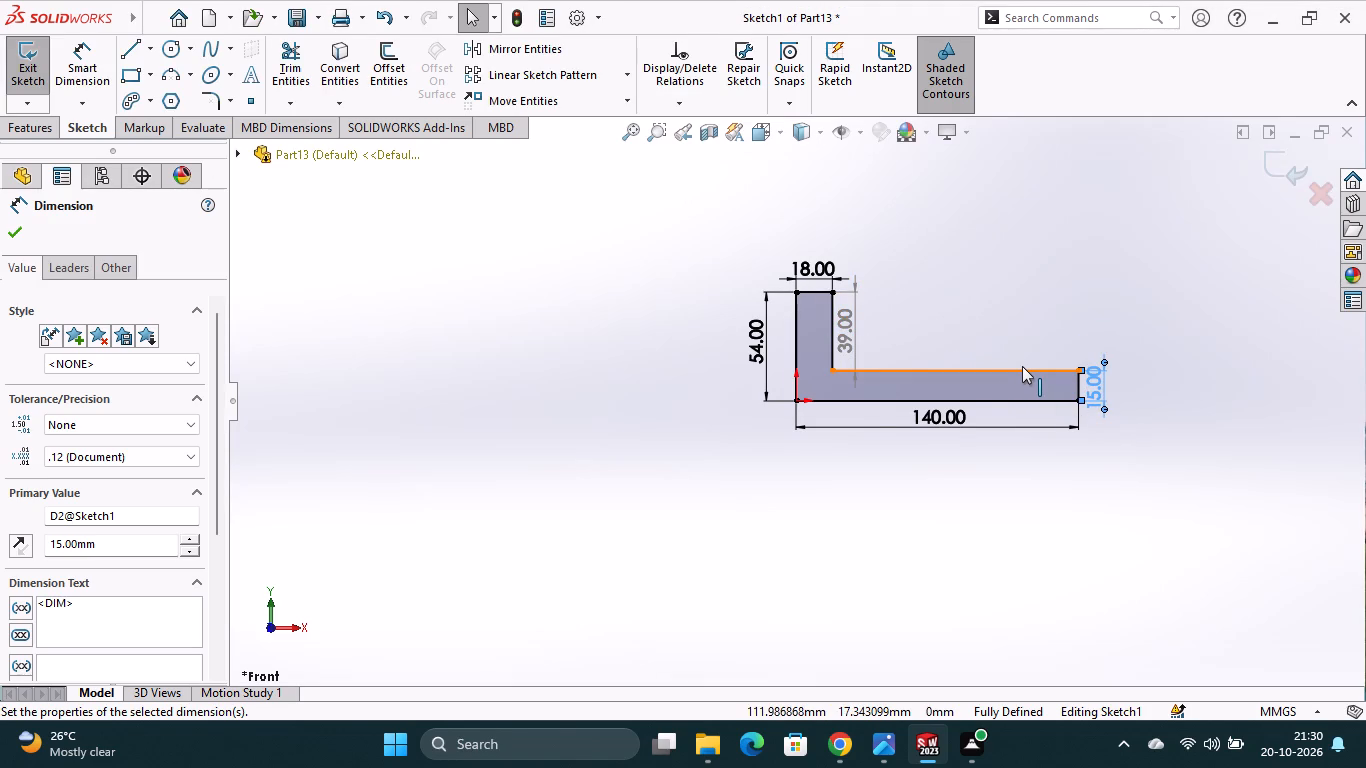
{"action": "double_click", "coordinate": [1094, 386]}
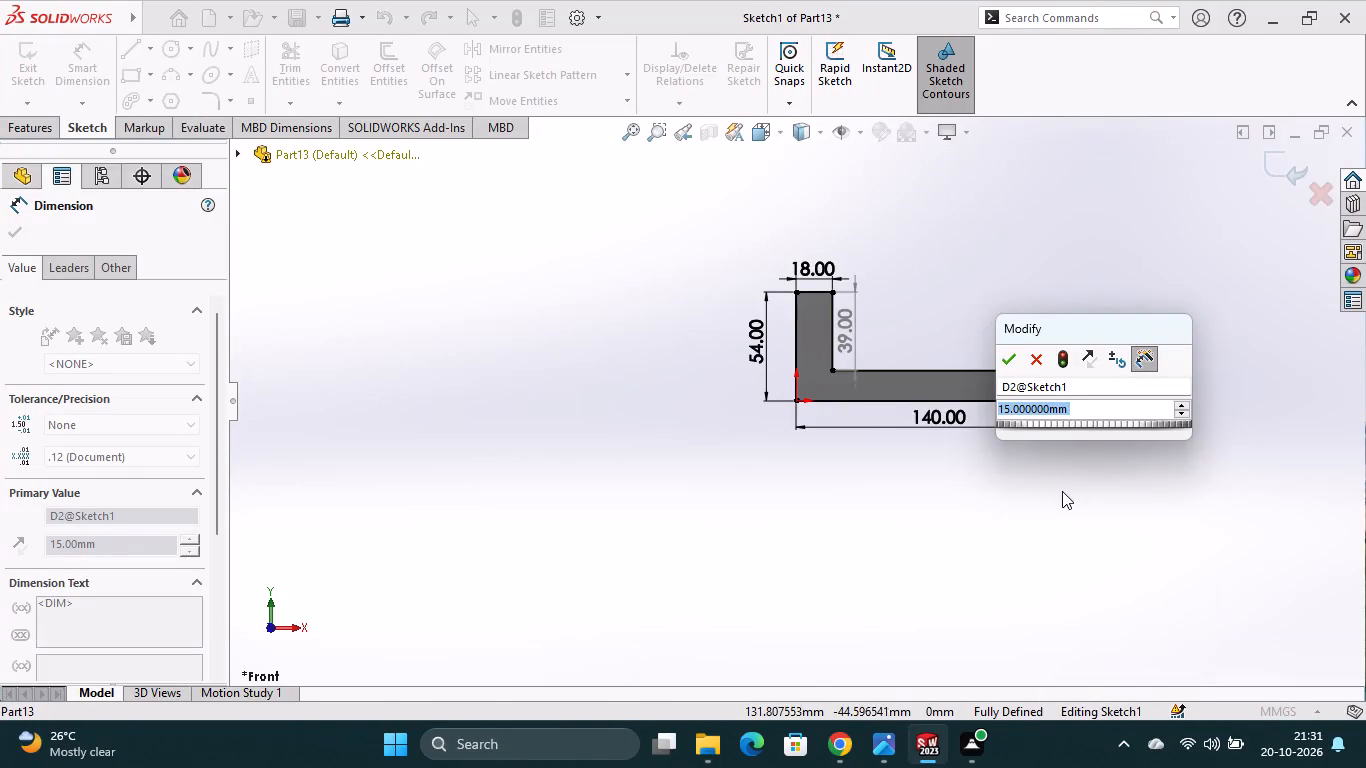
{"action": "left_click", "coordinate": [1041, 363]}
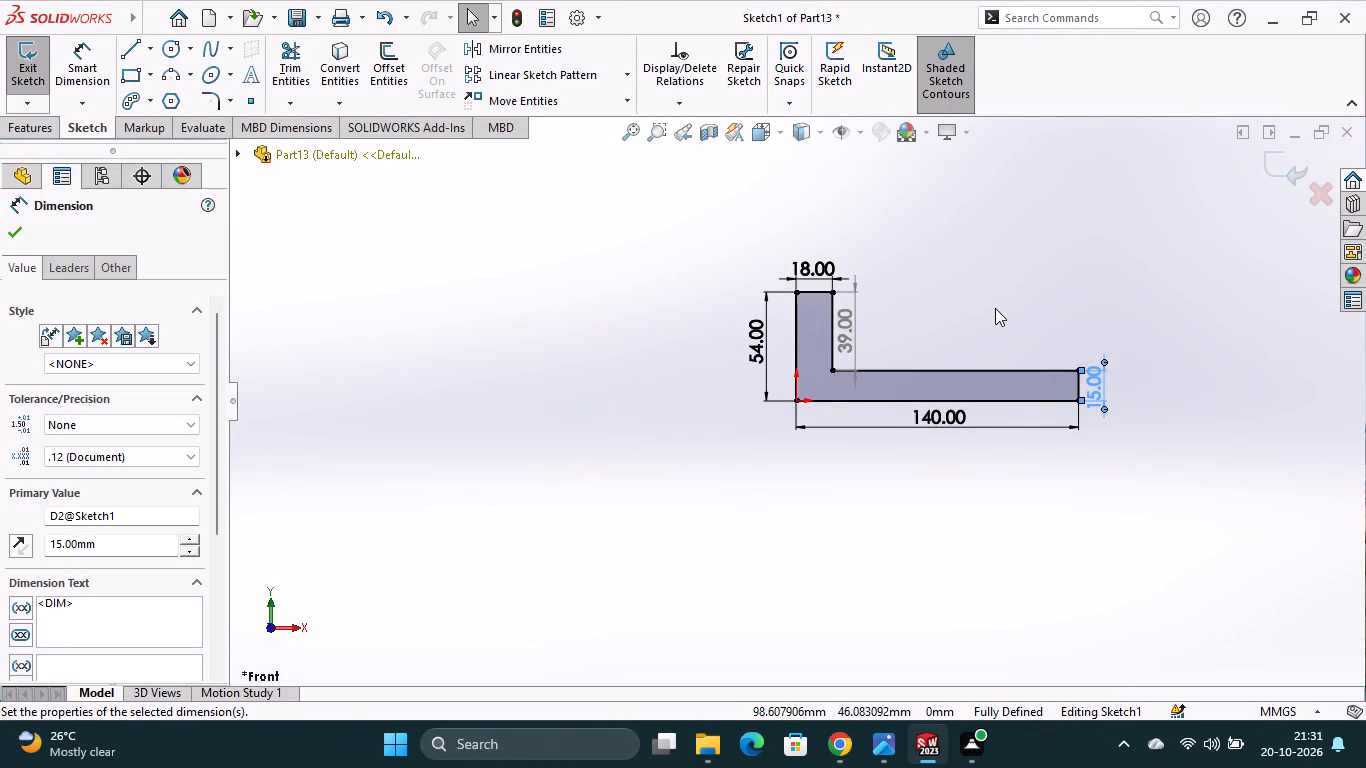
Set the thickness of the L-shaped profile's long horizontal leg to 30 mm.
{"action": "double_click", "coordinate": [1091, 388]}
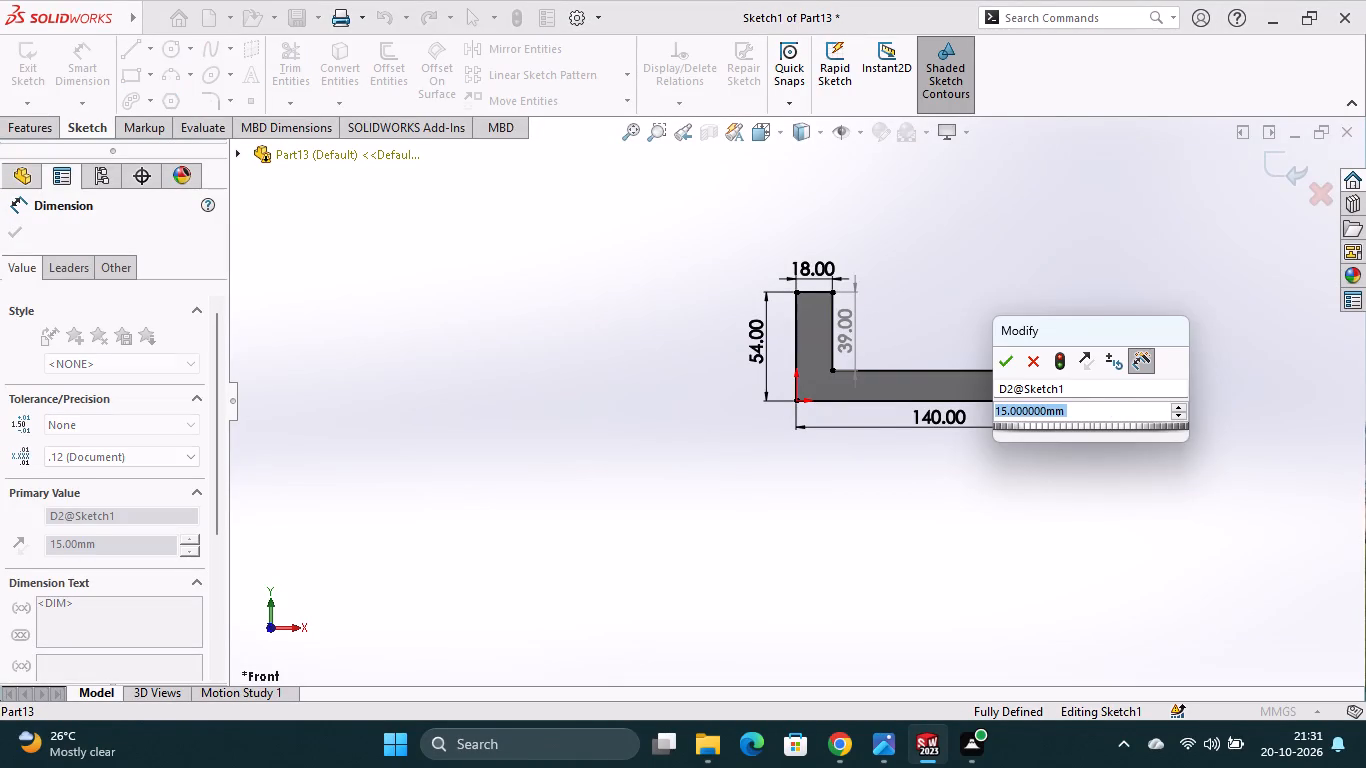
{"action": "type", "text": "30"}
{"action": "key", "text": "Return"}
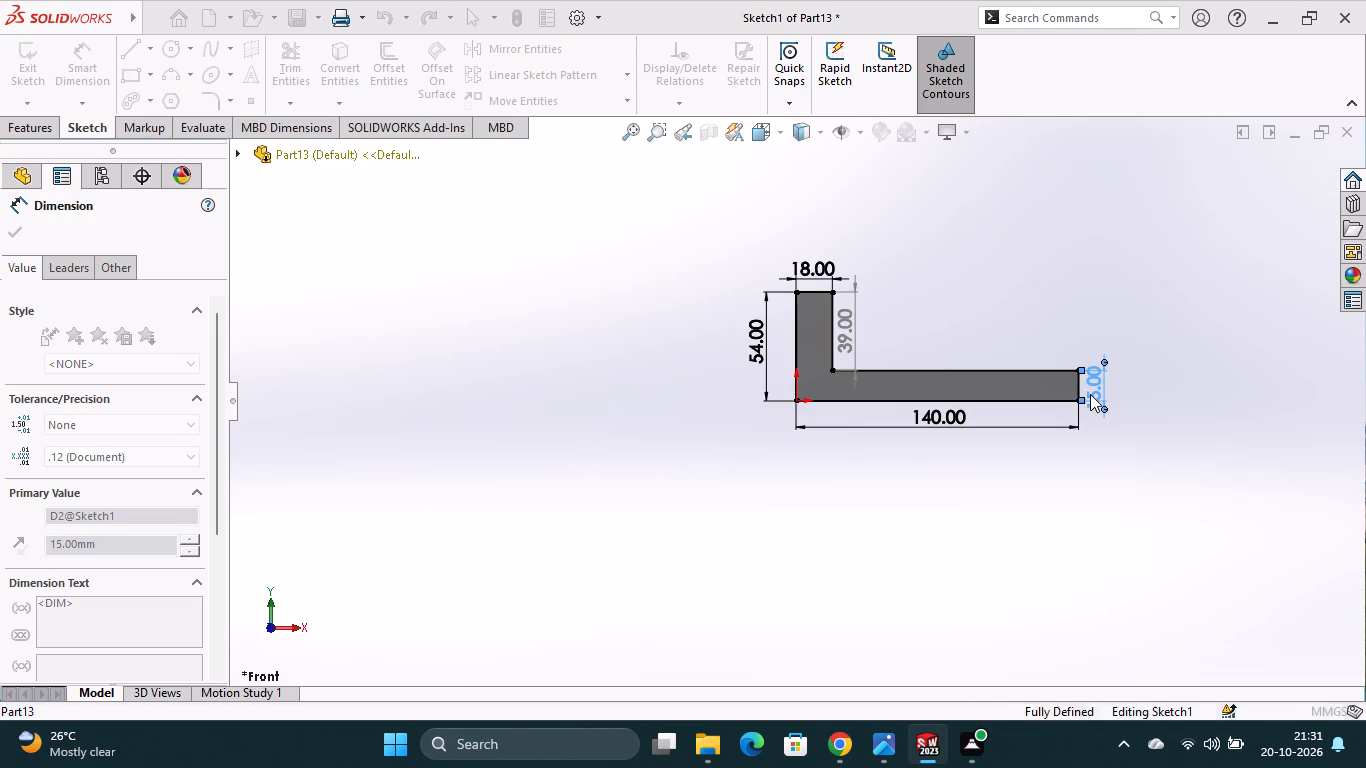
Exit the L-shaped profile sketch to rebuild the block, halting at Boss-Extrude4 for repair.
{"action": "left_click", "coordinate": [1277, 174]}
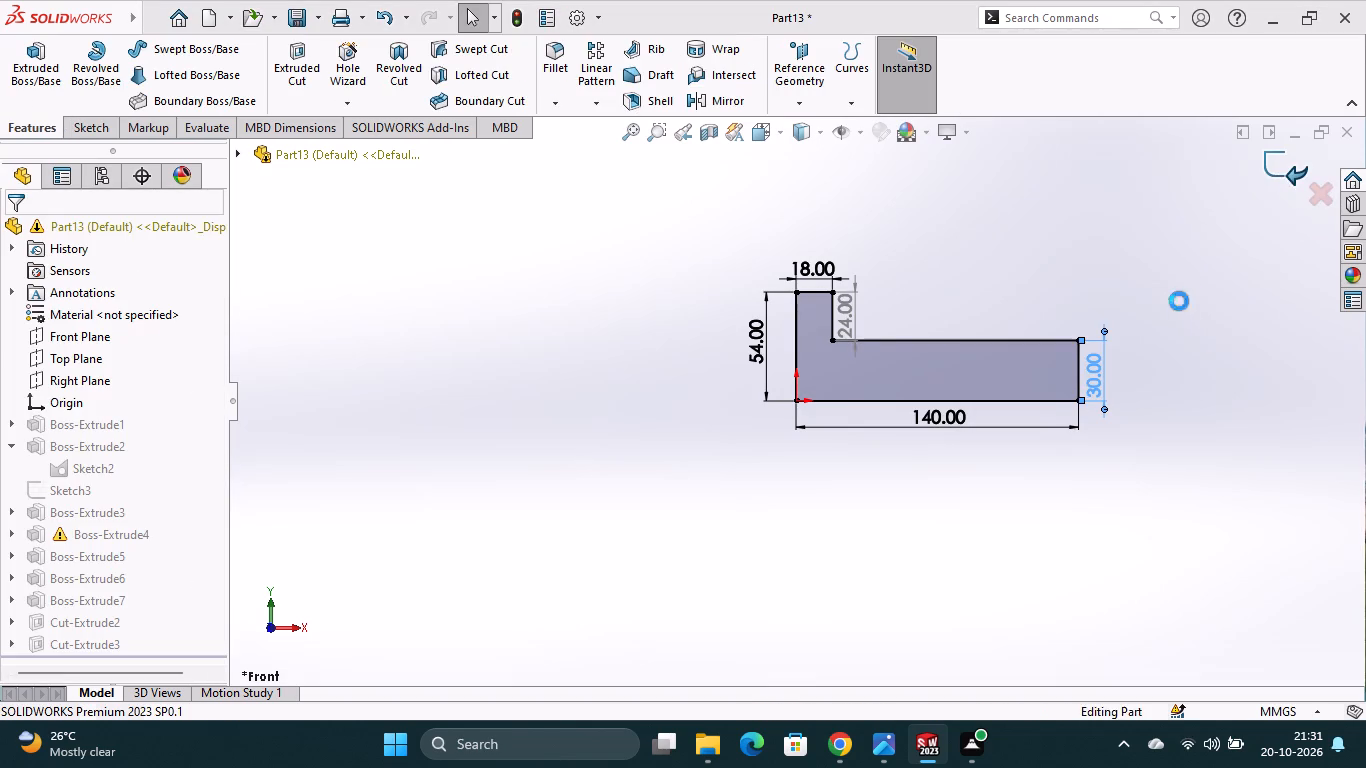
{"action": "left_click", "coordinate": [799, 379]}
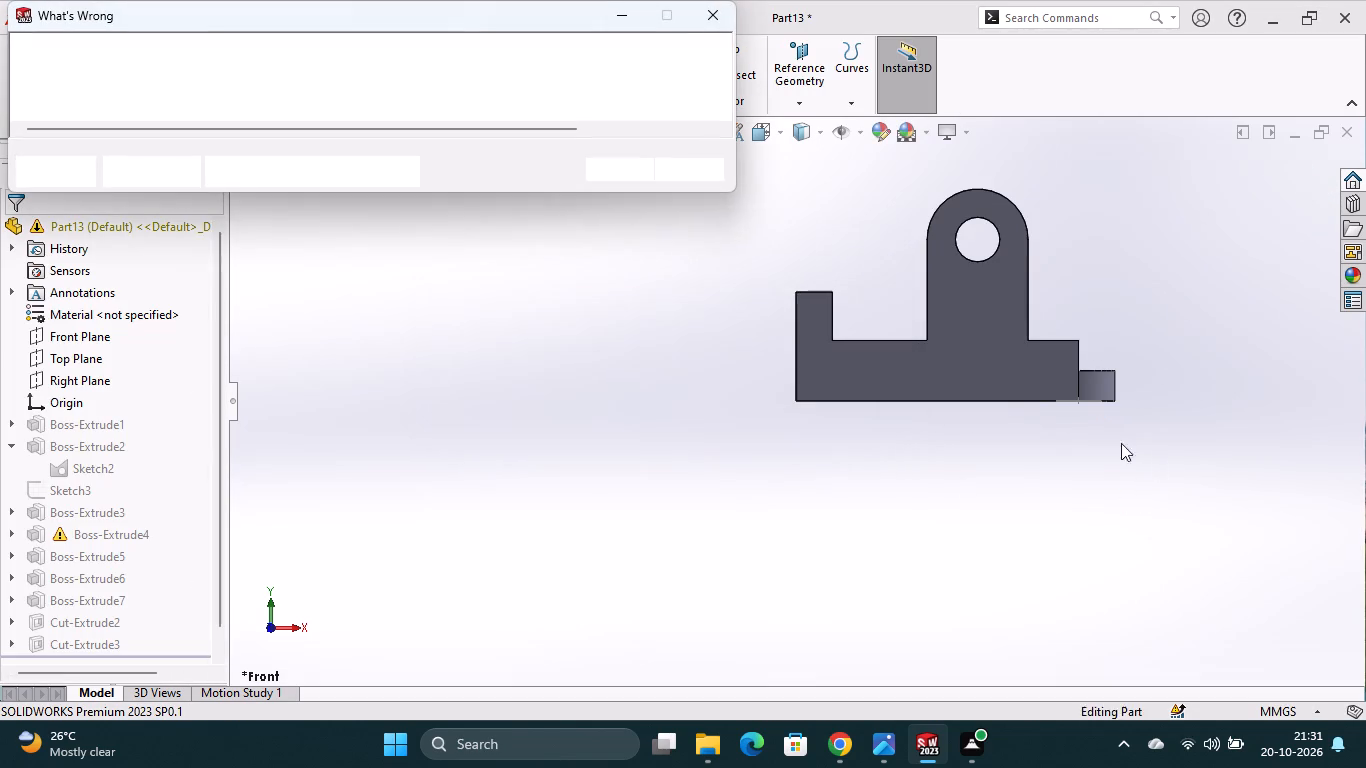
{"action": "left_click", "coordinate": [622, 169]}
Open the sketch of Boss-Extrude4 and delete all four lines of its rectangle above the block's long leg.
{"action": "middle_click_drag", "start_coordinate": [1178, 364], "coordinate": [1176, 382]}
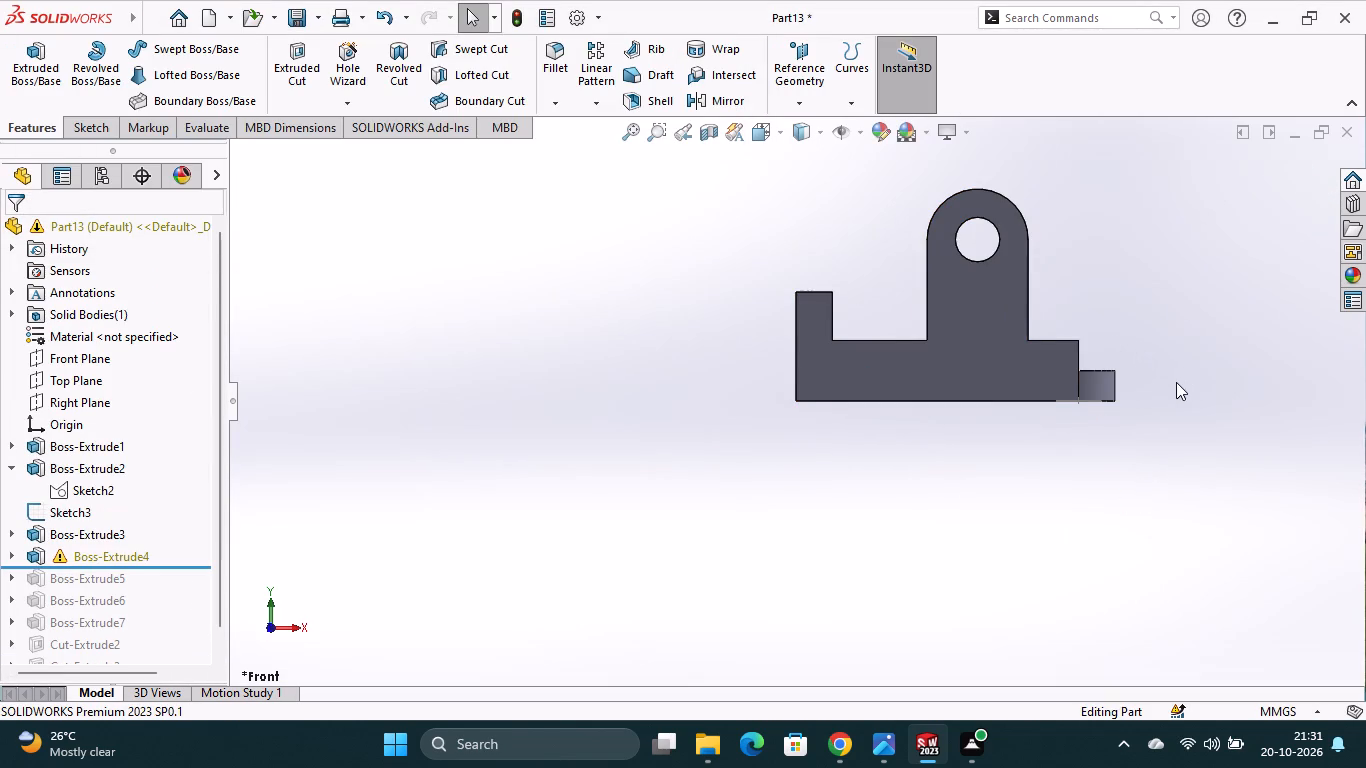
{"action": "middle_click_drag", "start_coordinate": [1176, 382], "coordinate": [1061, 429]}
{"action": "left_click", "coordinate": [1120, 459]}
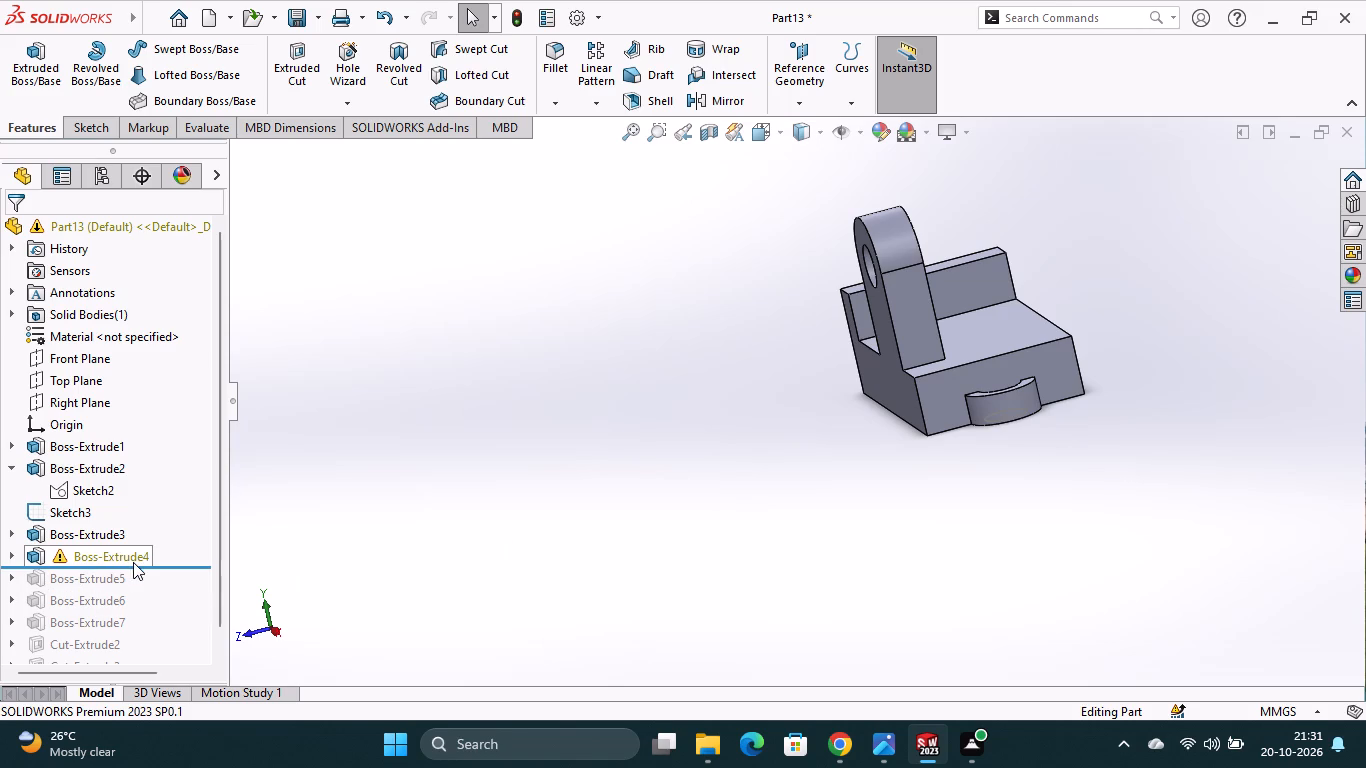
{"action": "left_click", "coordinate": [128, 553]}
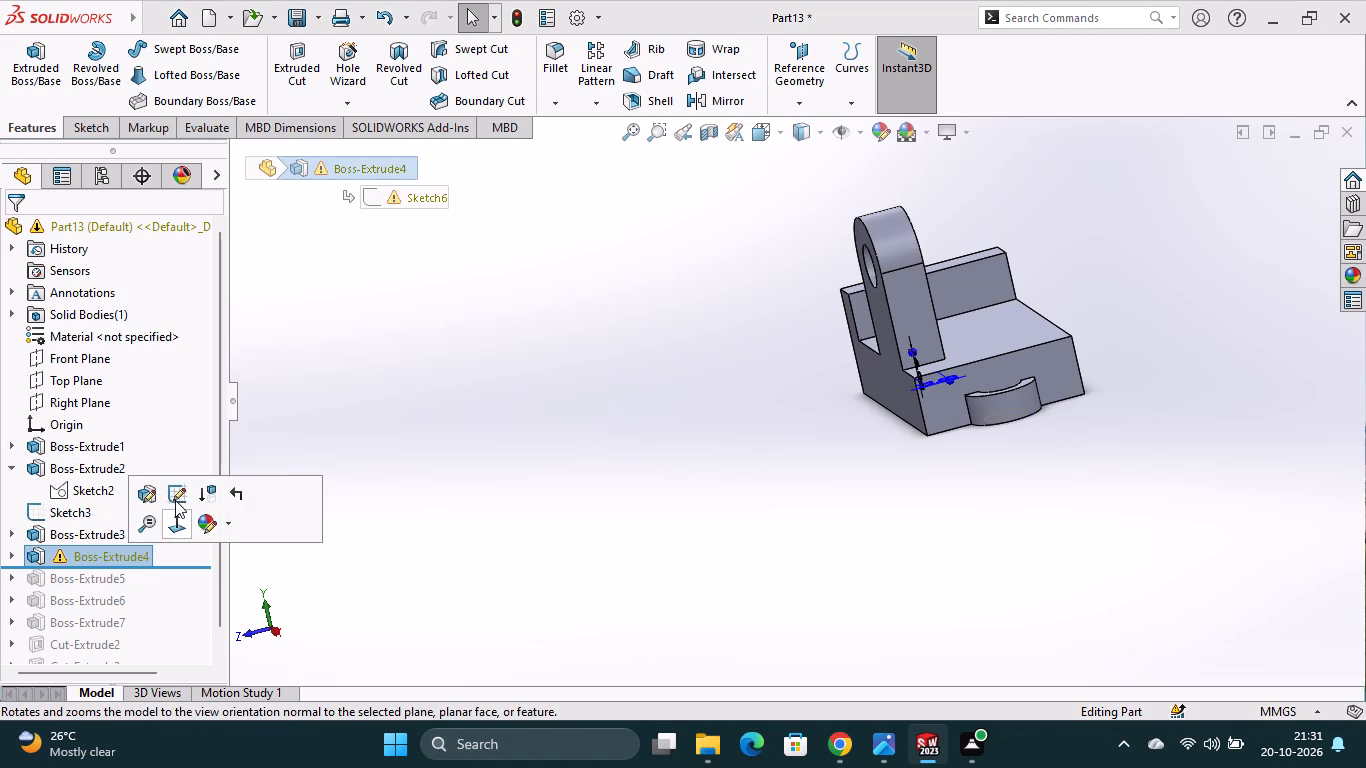
{"action": "left_click", "coordinate": [175, 500]}
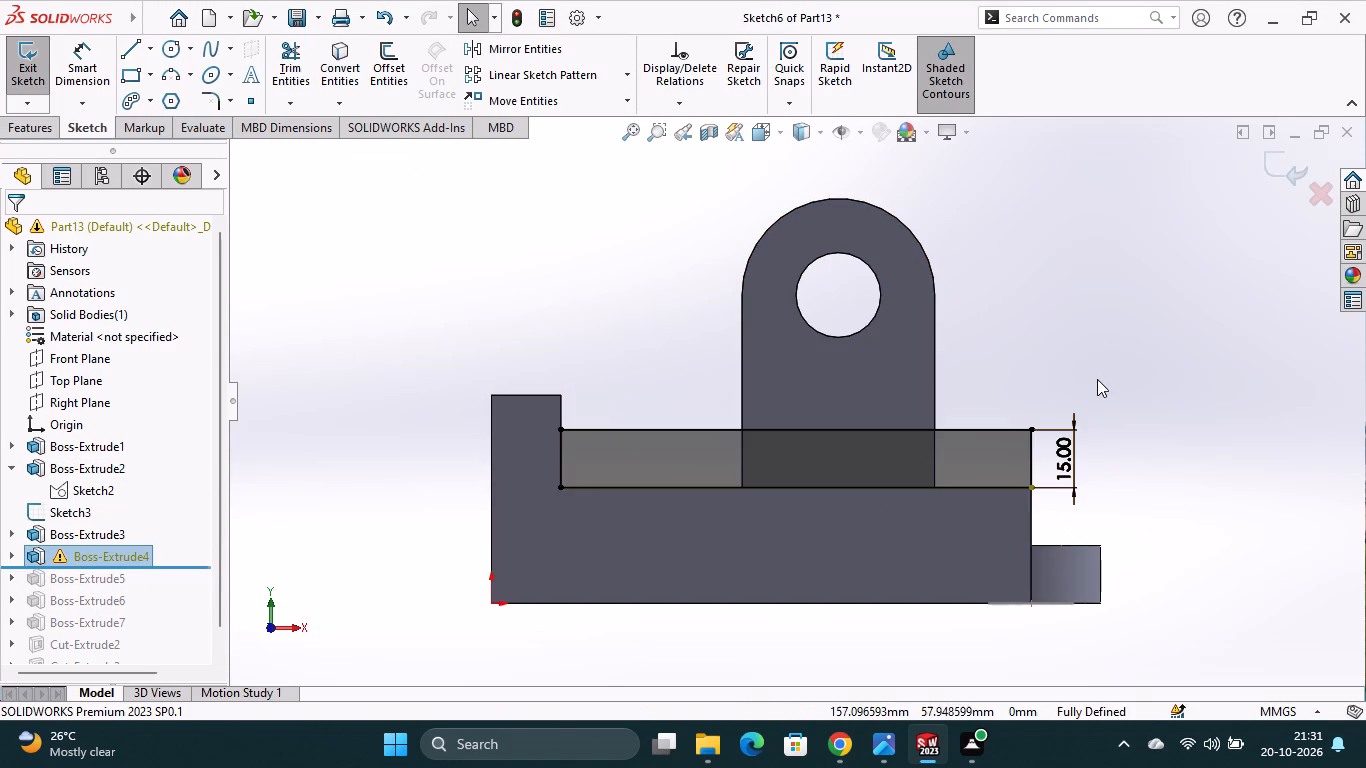
{"action": "right_click", "coordinate": [1032, 449]}
{"action": "left_click", "coordinate": [1065, 676]}
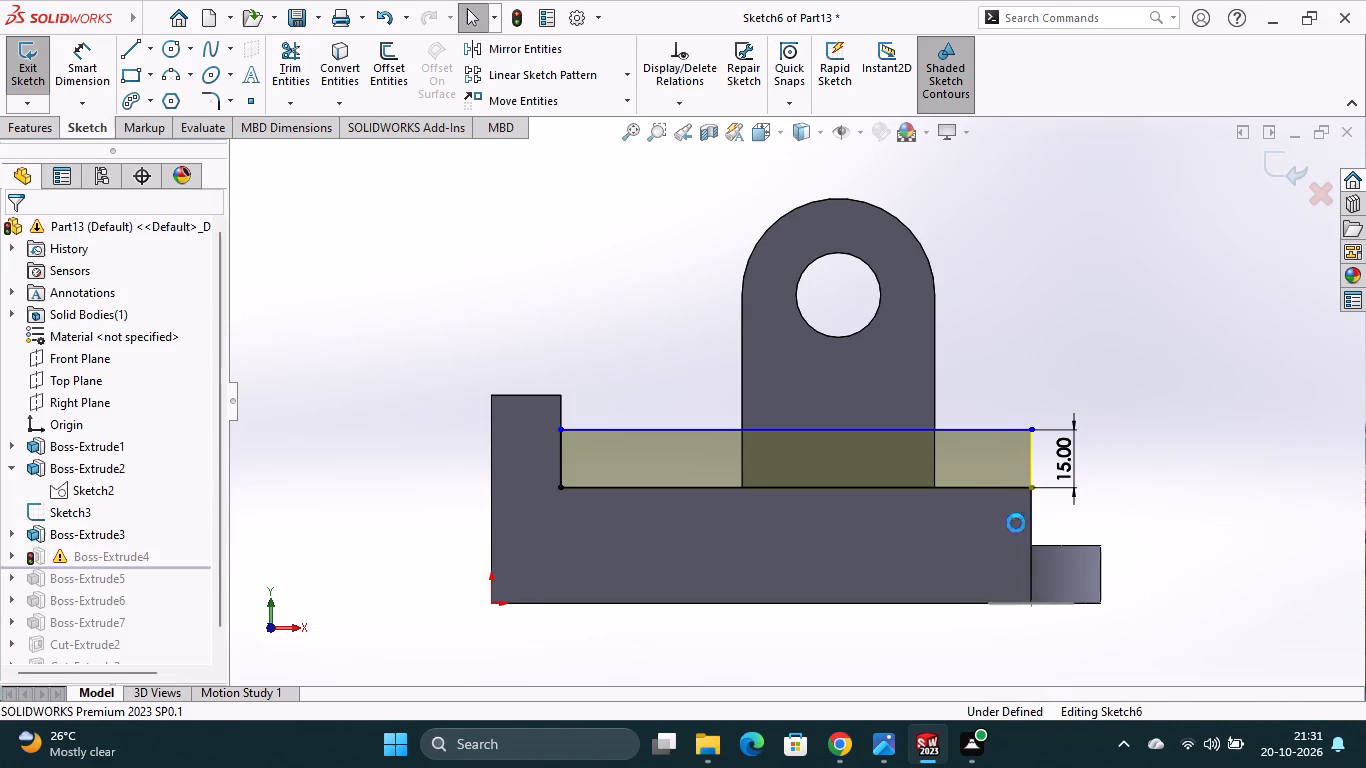
{"action": "right_click", "coordinate": [973, 431]}
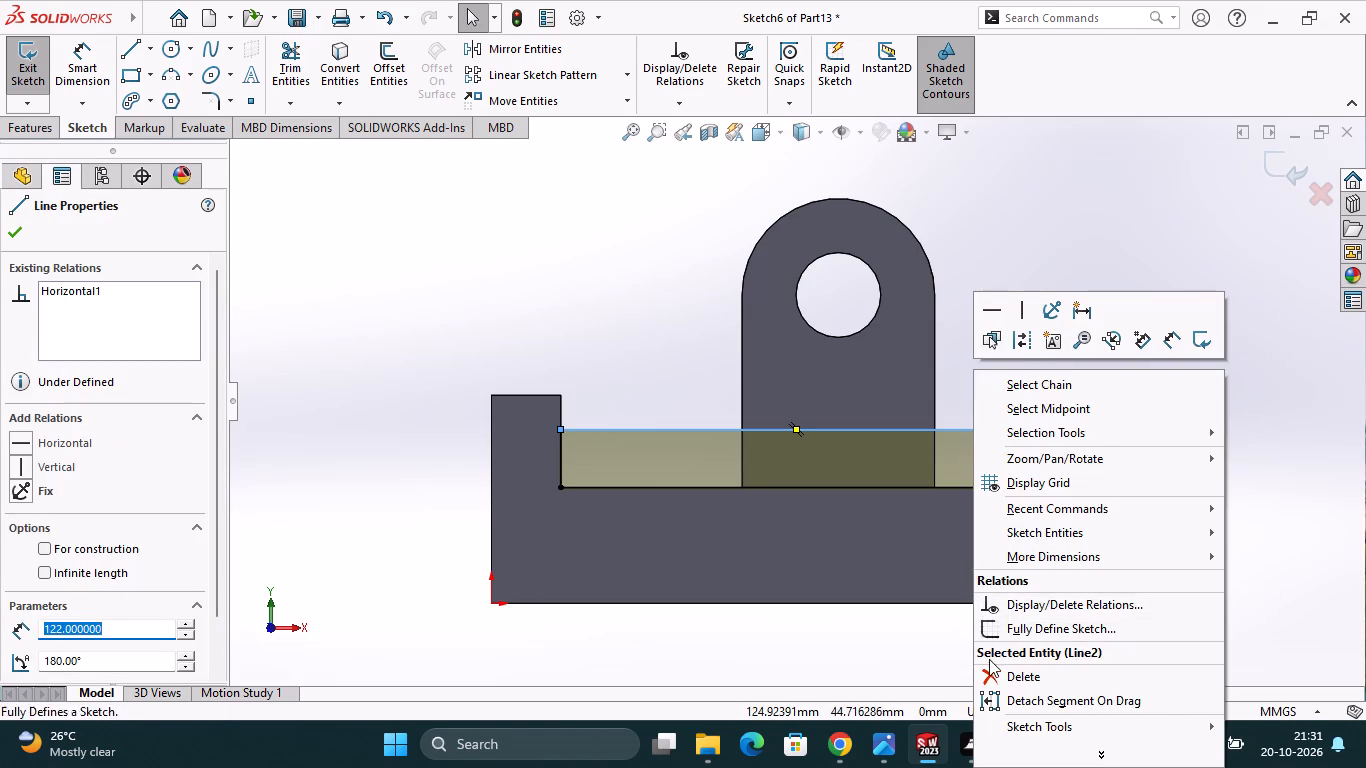
{"action": "left_click", "coordinate": [989, 674]}
{"action": "left_click", "coordinate": [595, 376]}
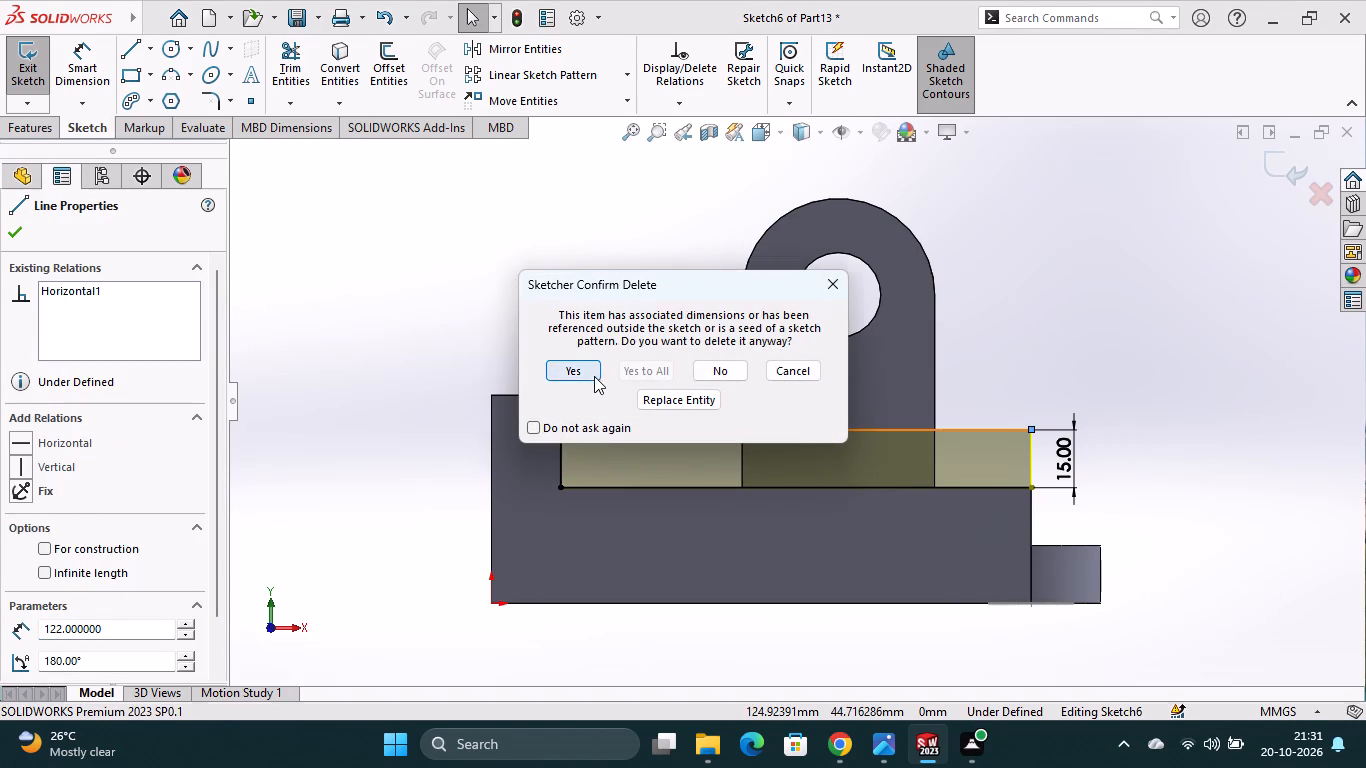
{"action": "left_click", "coordinate": [652, 488]}
{"action": "right_click", "coordinate": [652, 489]}
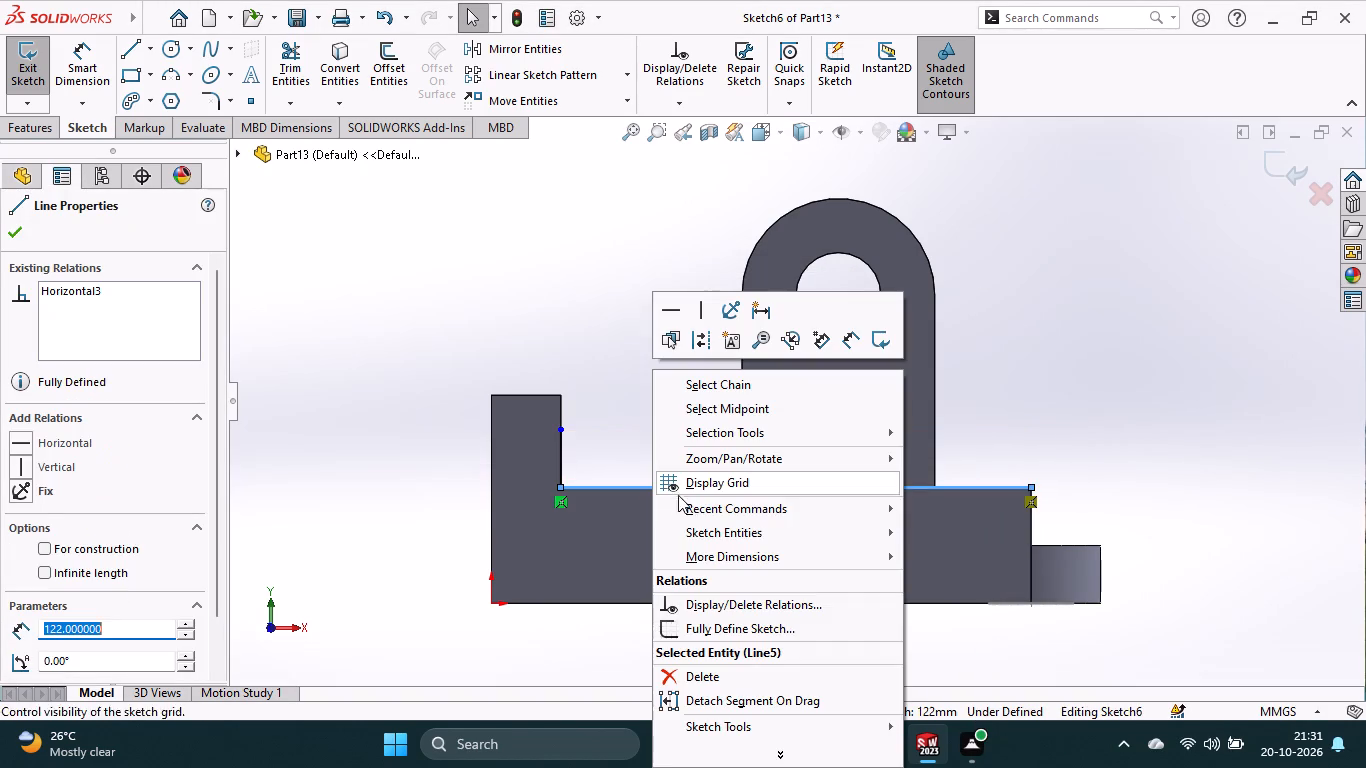
{"action": "left_click_drag", "start_coordinate": [688, 662], "coordinate": [689, 671]}
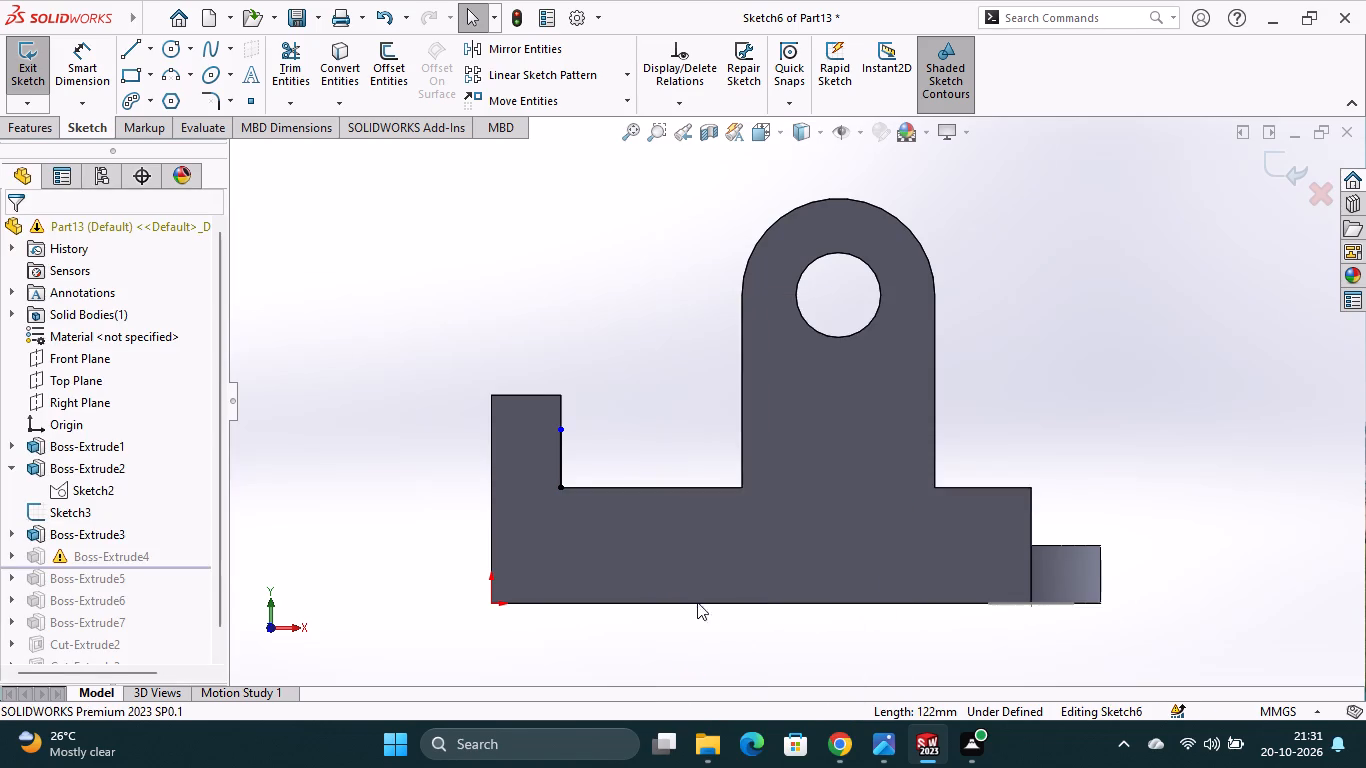
{"action": "right_click", "coordinate": [559, 457]}
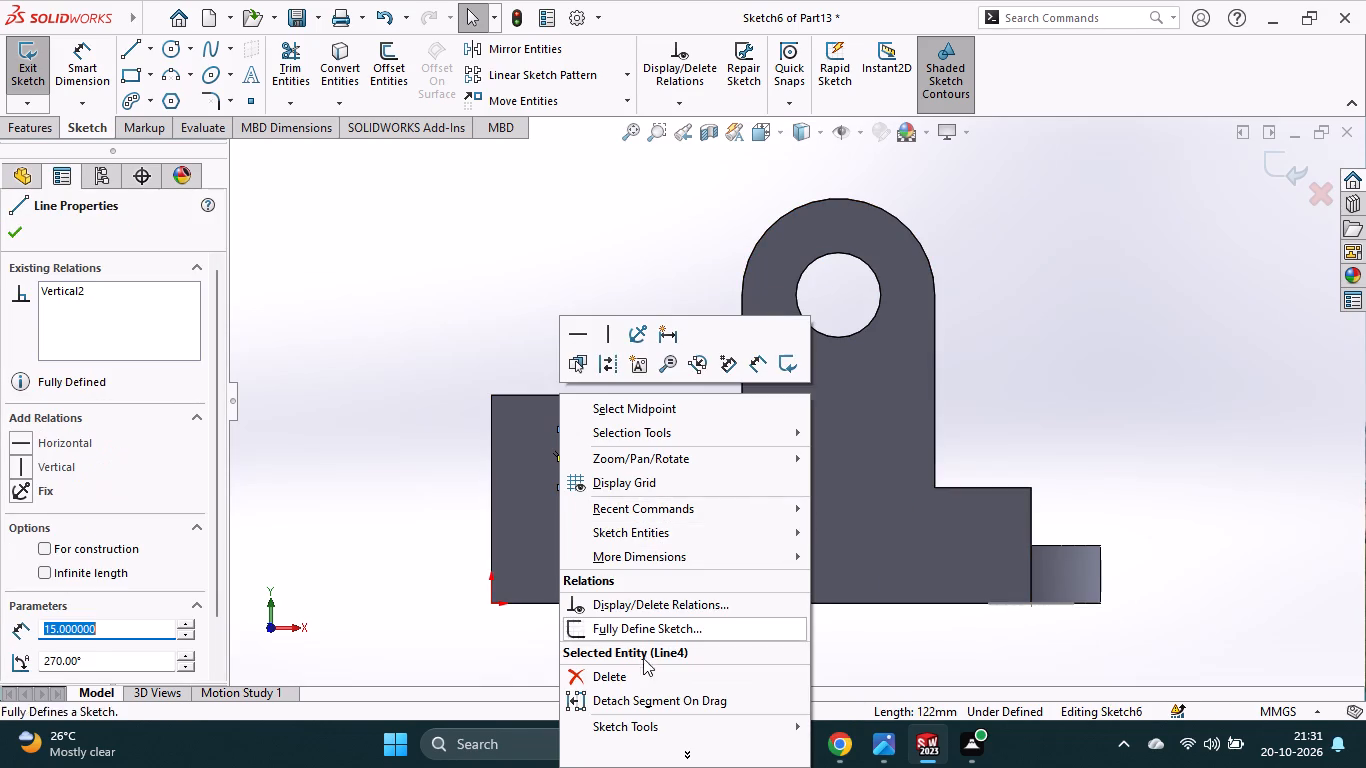
{"action": "left_click", "coordinate": [641, 676]}
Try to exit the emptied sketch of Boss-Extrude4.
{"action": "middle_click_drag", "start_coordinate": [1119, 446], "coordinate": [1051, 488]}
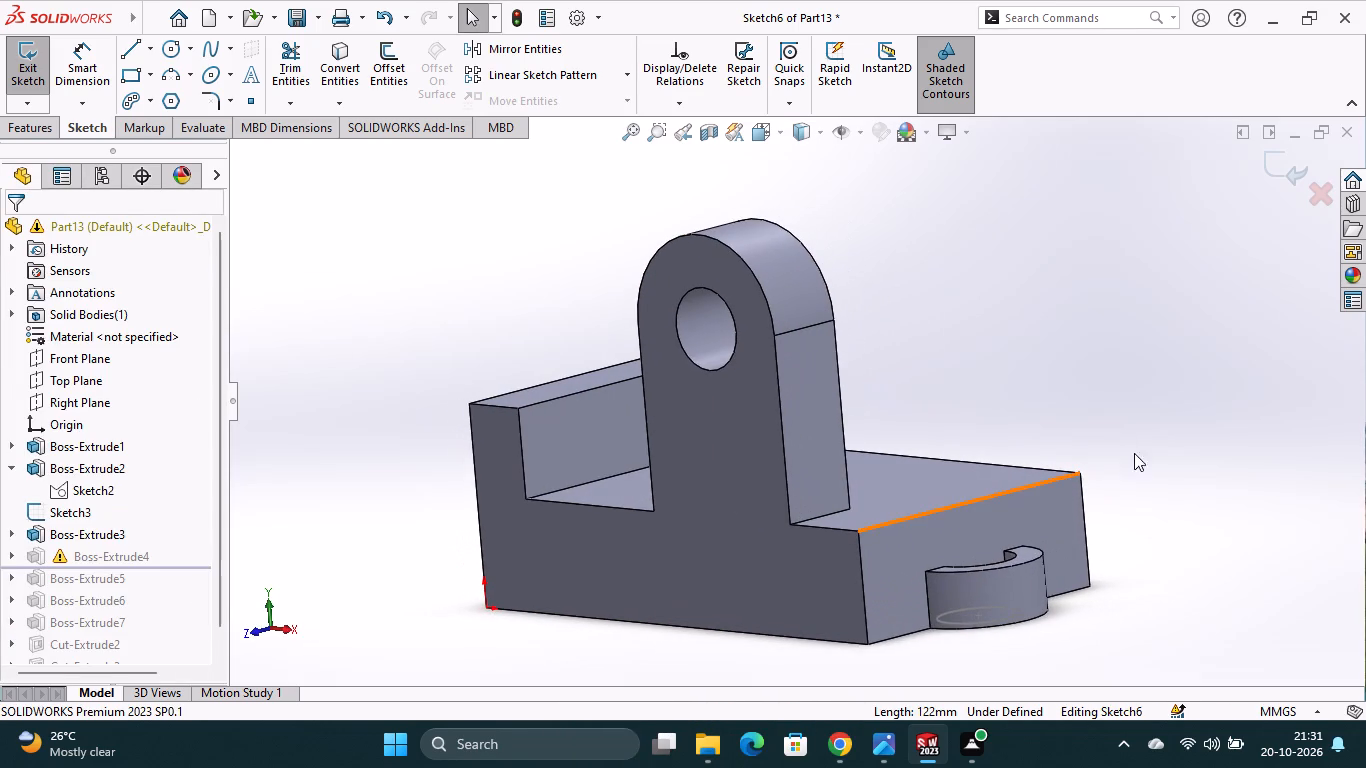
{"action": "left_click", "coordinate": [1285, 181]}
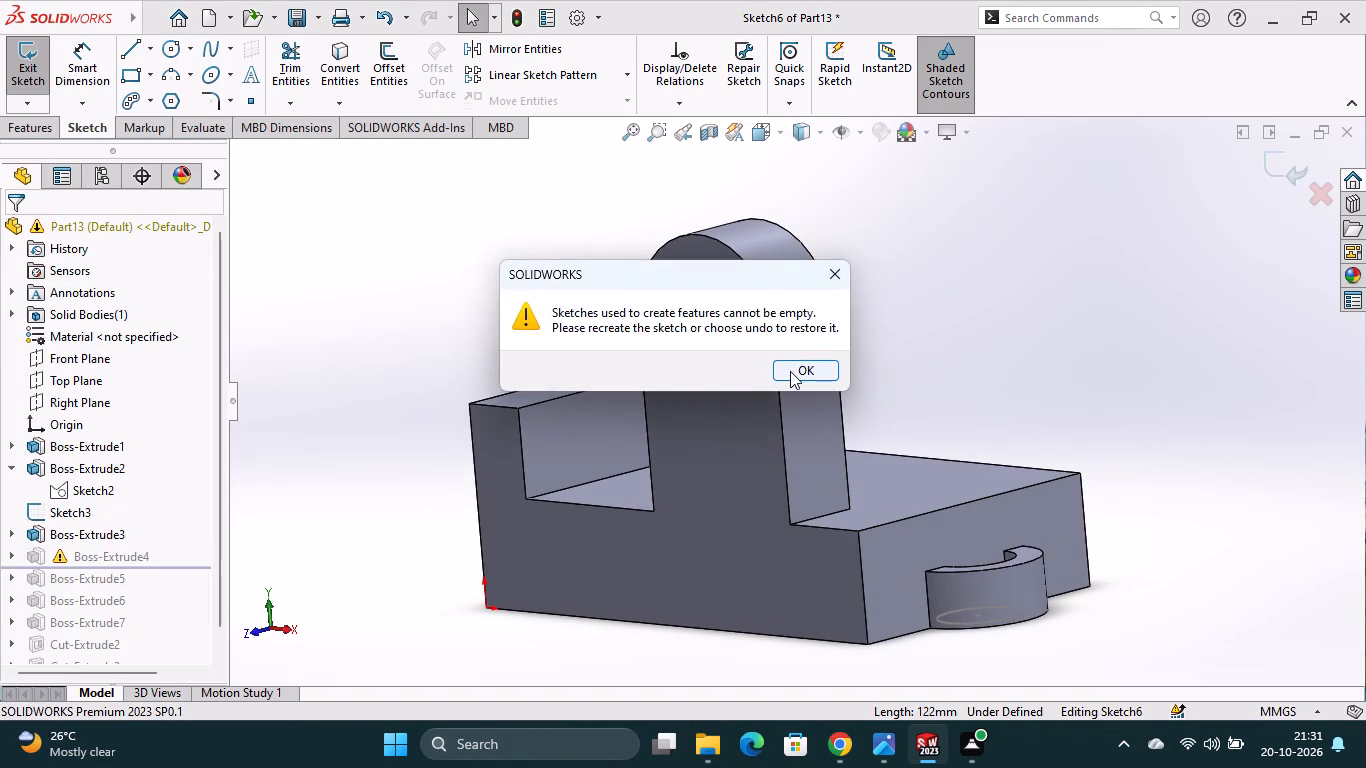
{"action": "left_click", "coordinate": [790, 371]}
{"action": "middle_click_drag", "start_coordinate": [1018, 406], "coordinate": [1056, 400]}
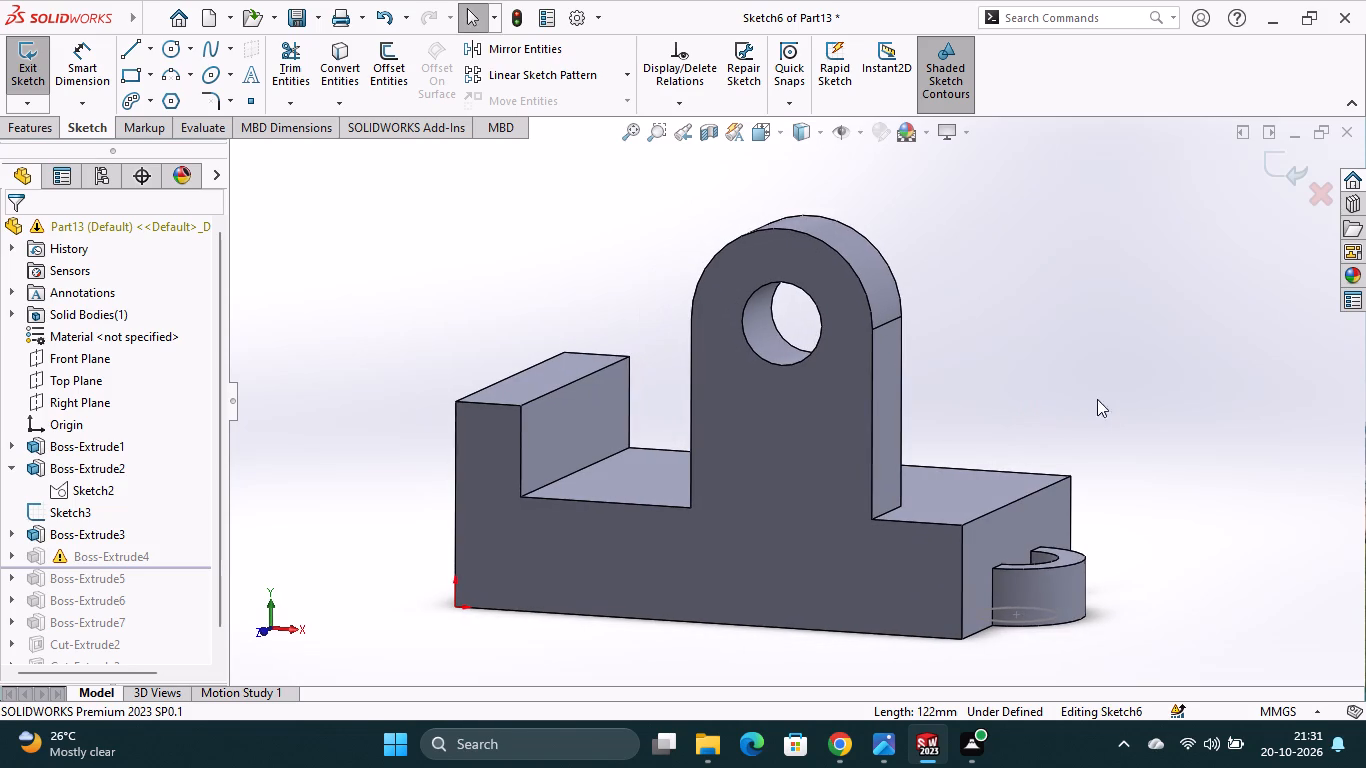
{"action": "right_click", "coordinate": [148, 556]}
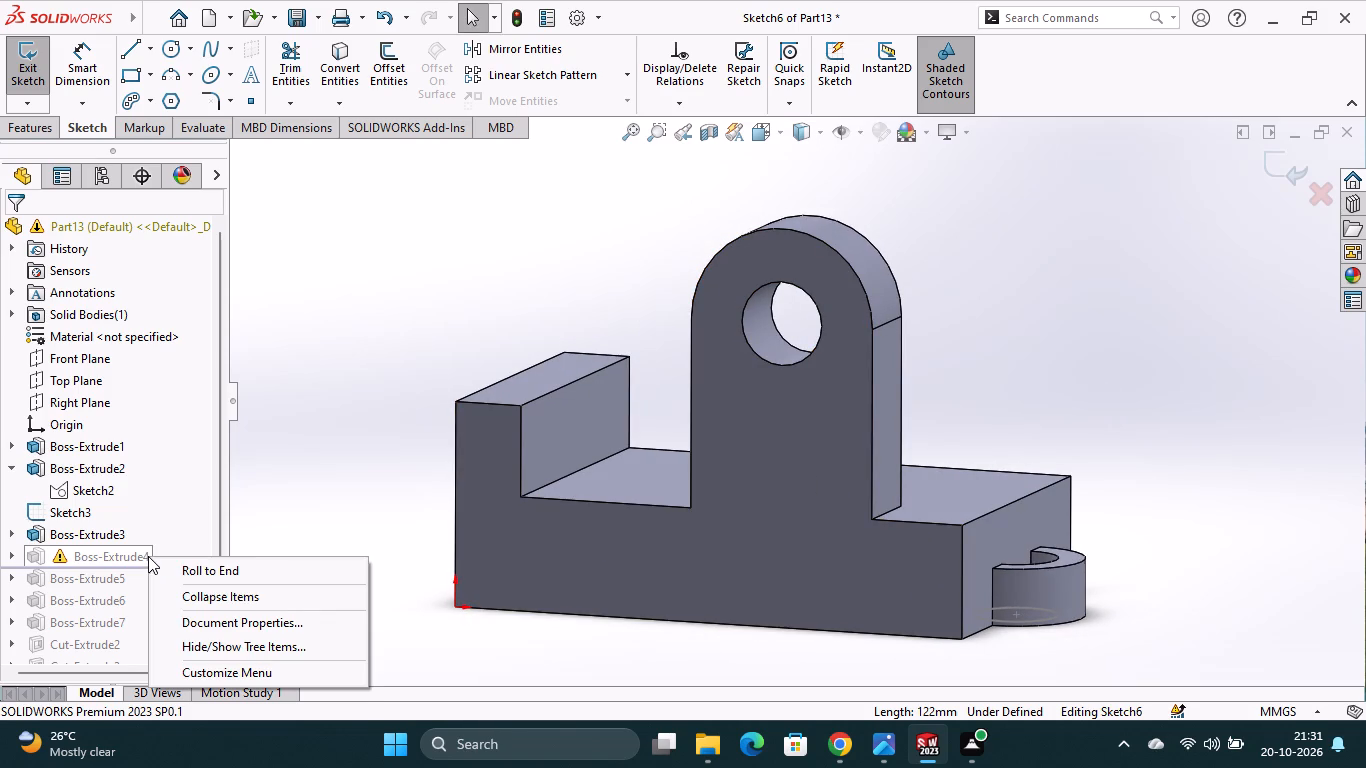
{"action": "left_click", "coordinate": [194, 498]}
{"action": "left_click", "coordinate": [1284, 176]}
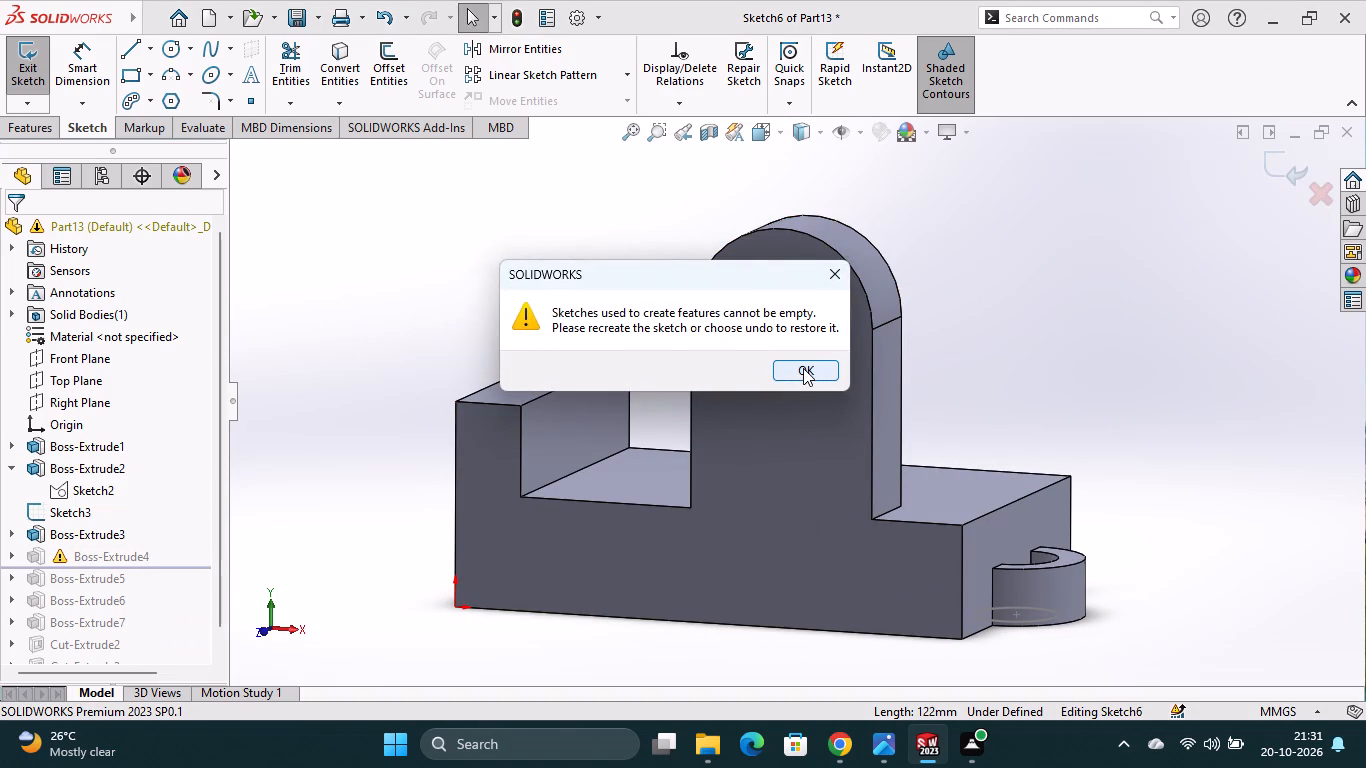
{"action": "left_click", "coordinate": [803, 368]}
Sketch a corner rectangle about 122 by 20 mm on top of the block's long leg, starting at the L's inner corner.
{"action": "middle_click_drag", "start_coordinate": [1048, 425], "coordinate": [1087, 421]}
{"action": "middle_click_drag", "start_coordinate": [1054, 395], "coordinate": [1037, 362]}
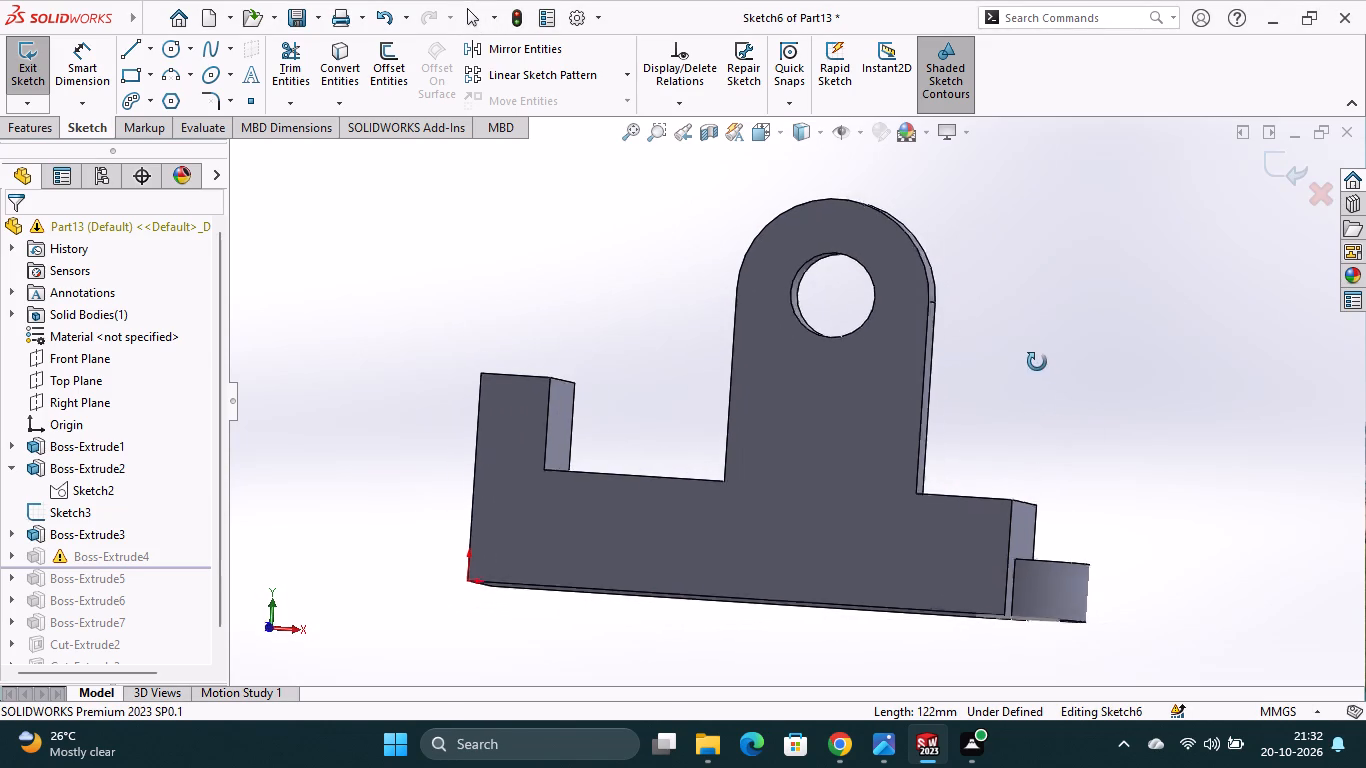
{"action": "middle_click_drag", "start_coordinate": [1037, 362], "coordinate": [1037, 361]}
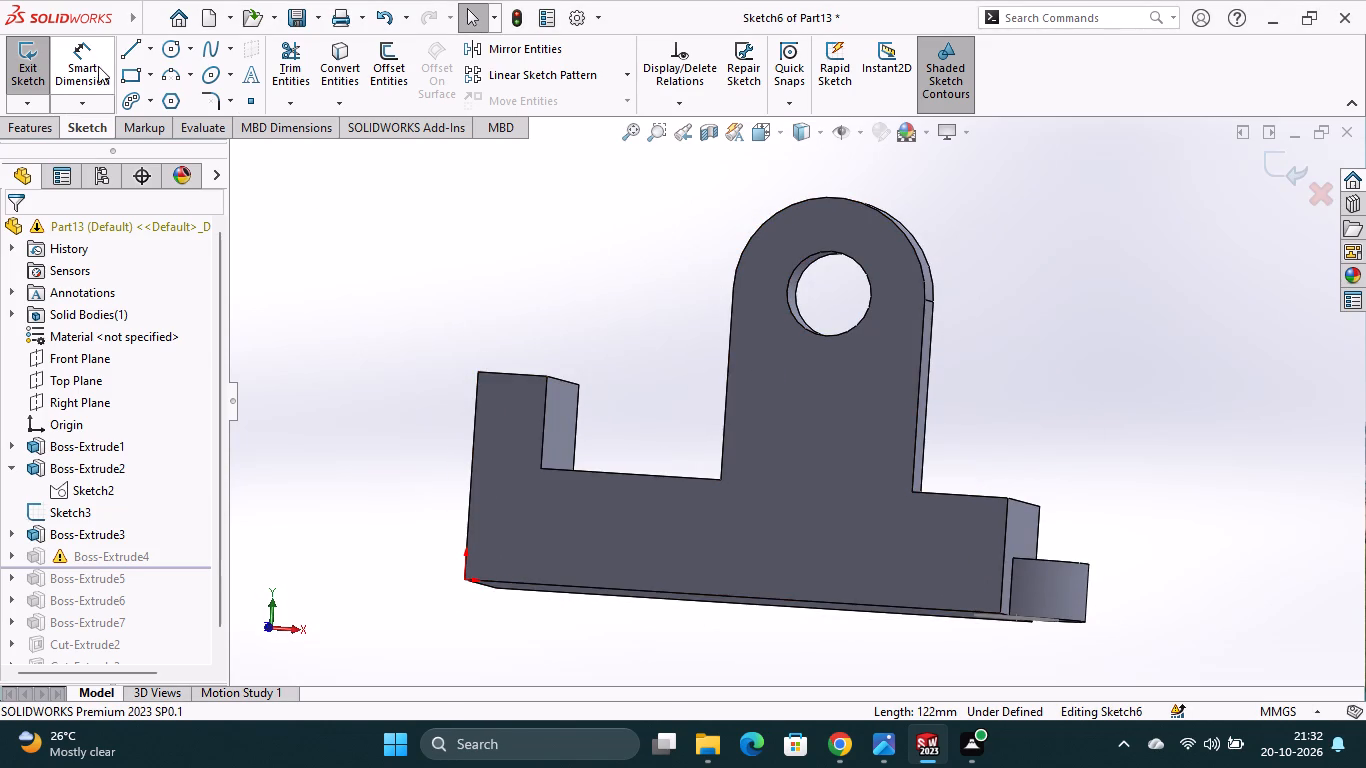
{"action": "left_click", "coordinate": [134, 75]}
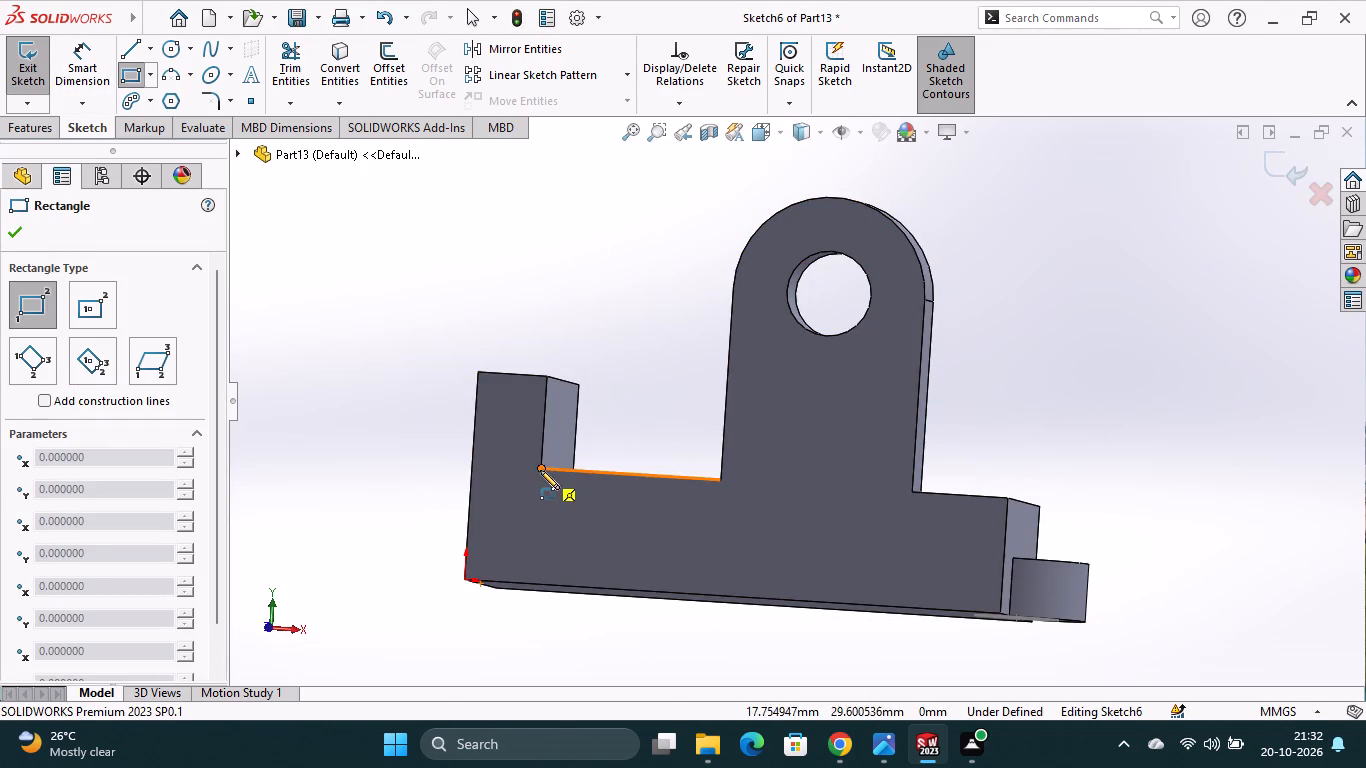
{"action": "left_click", "coordinate": [540, 470]}
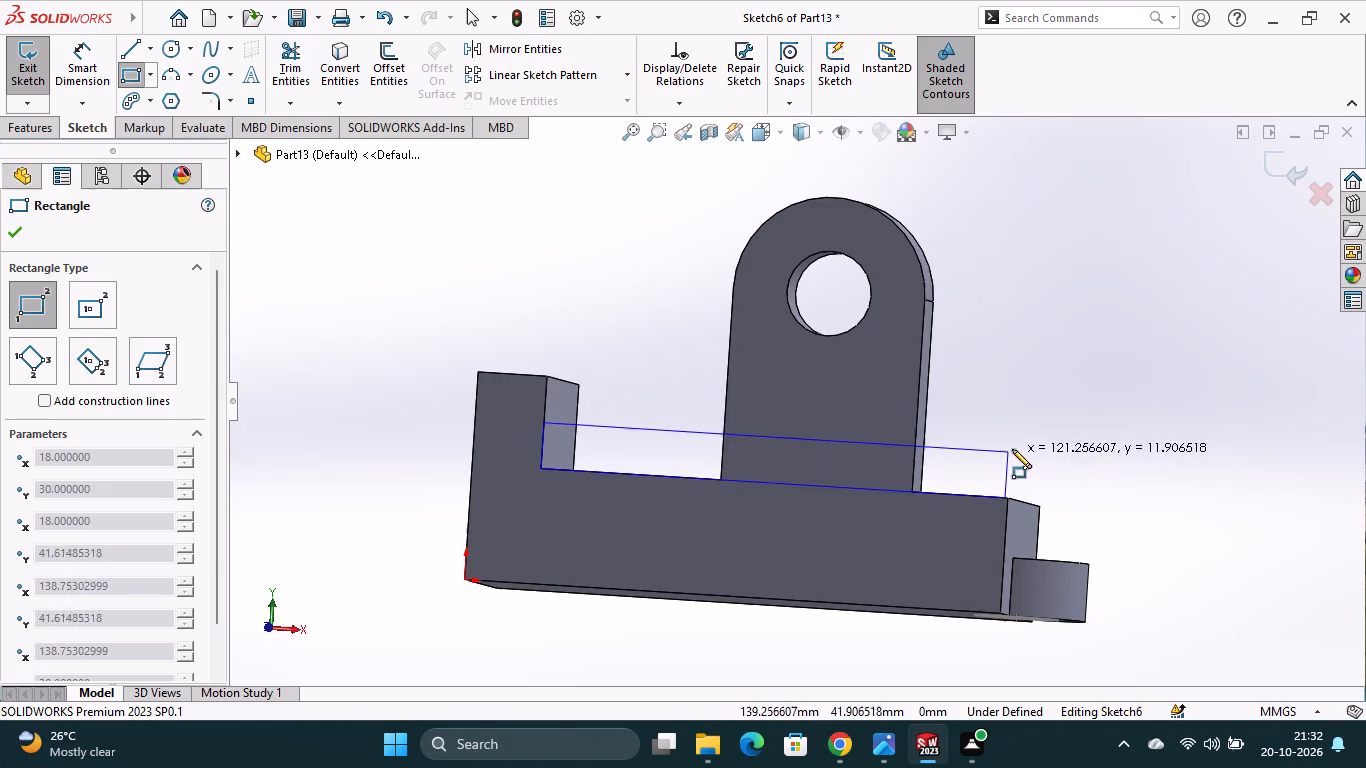
{"action": "middle_click_drag", "start_coordinate": [1015, 431], "coordinate": [1027, 432]}
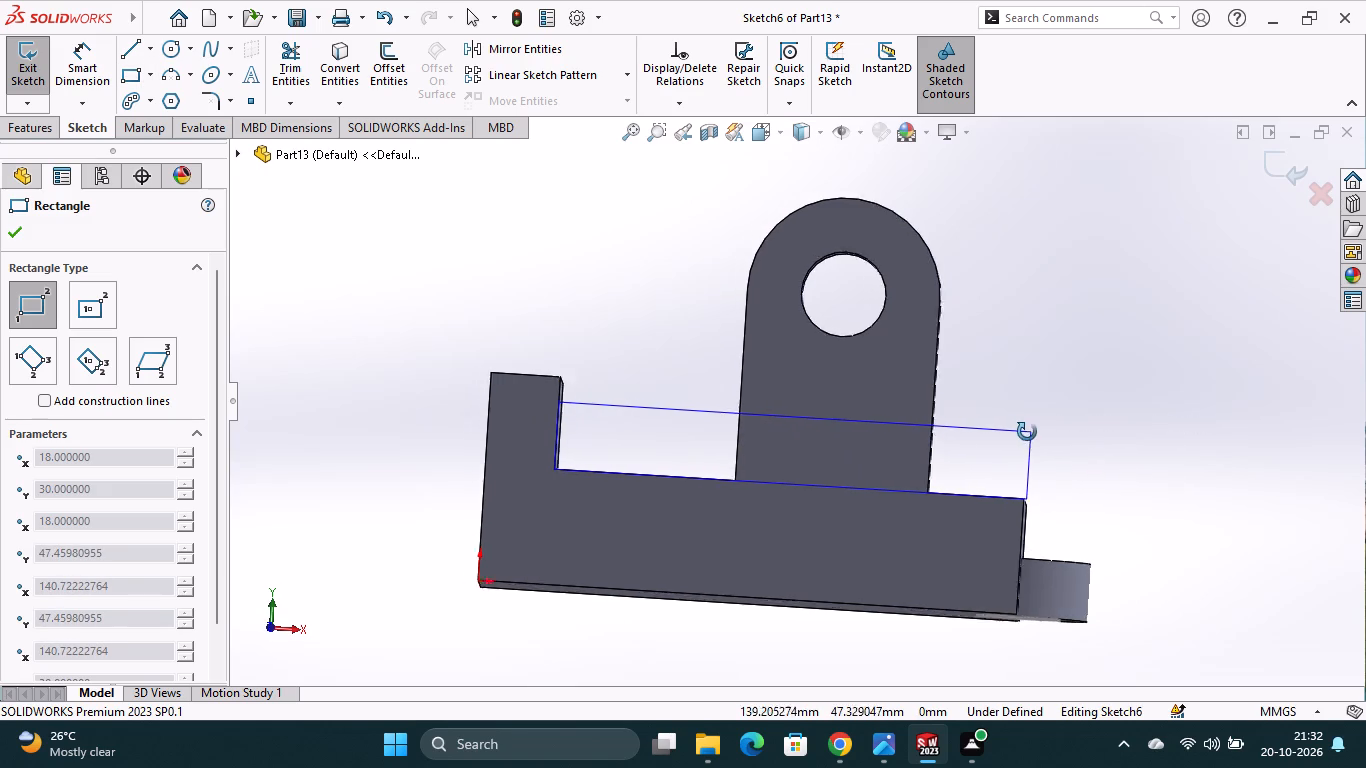
{"action": "middle_click_drag", "start_coordinate": [1027, 432], "coordinate": [1055, 461]}
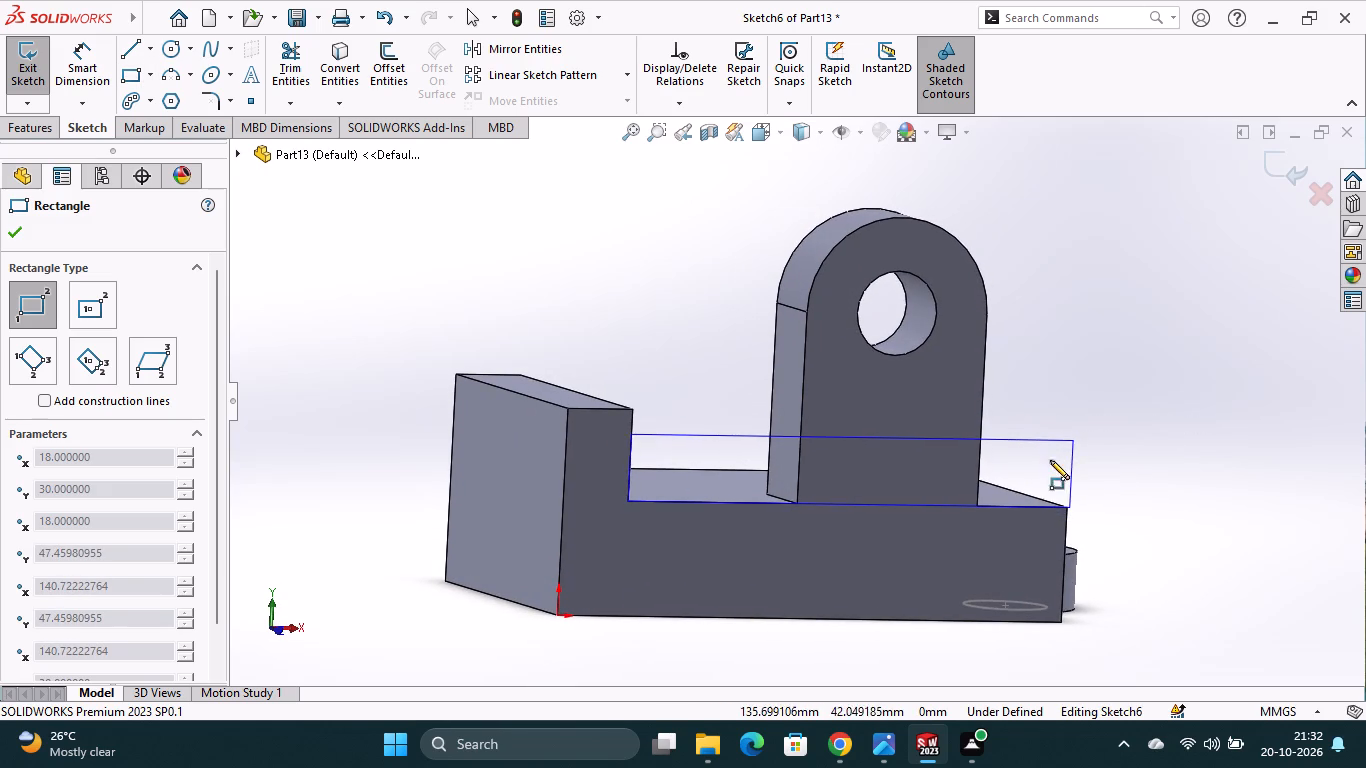
{"action": "left_click", "coordinate": [1070, 432]}
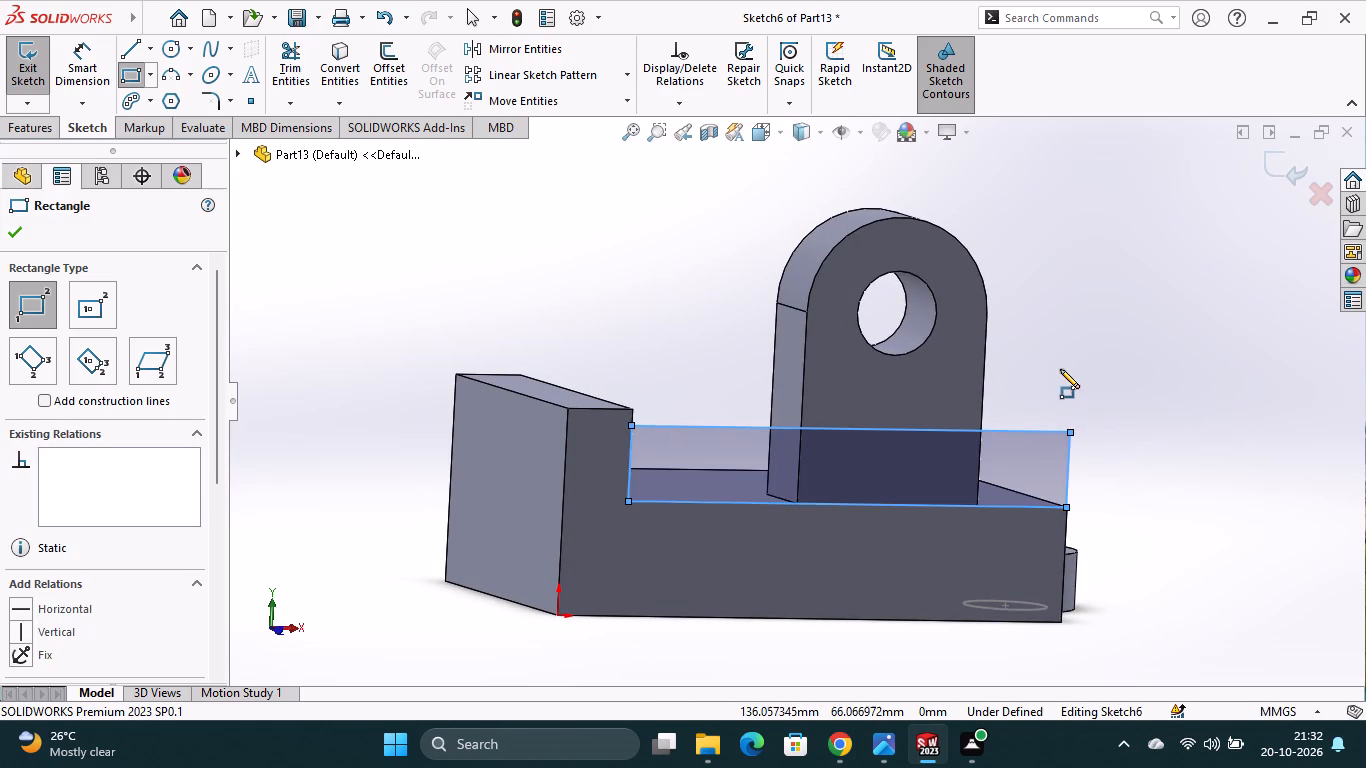
{"action": "key", "text": "Escape"}
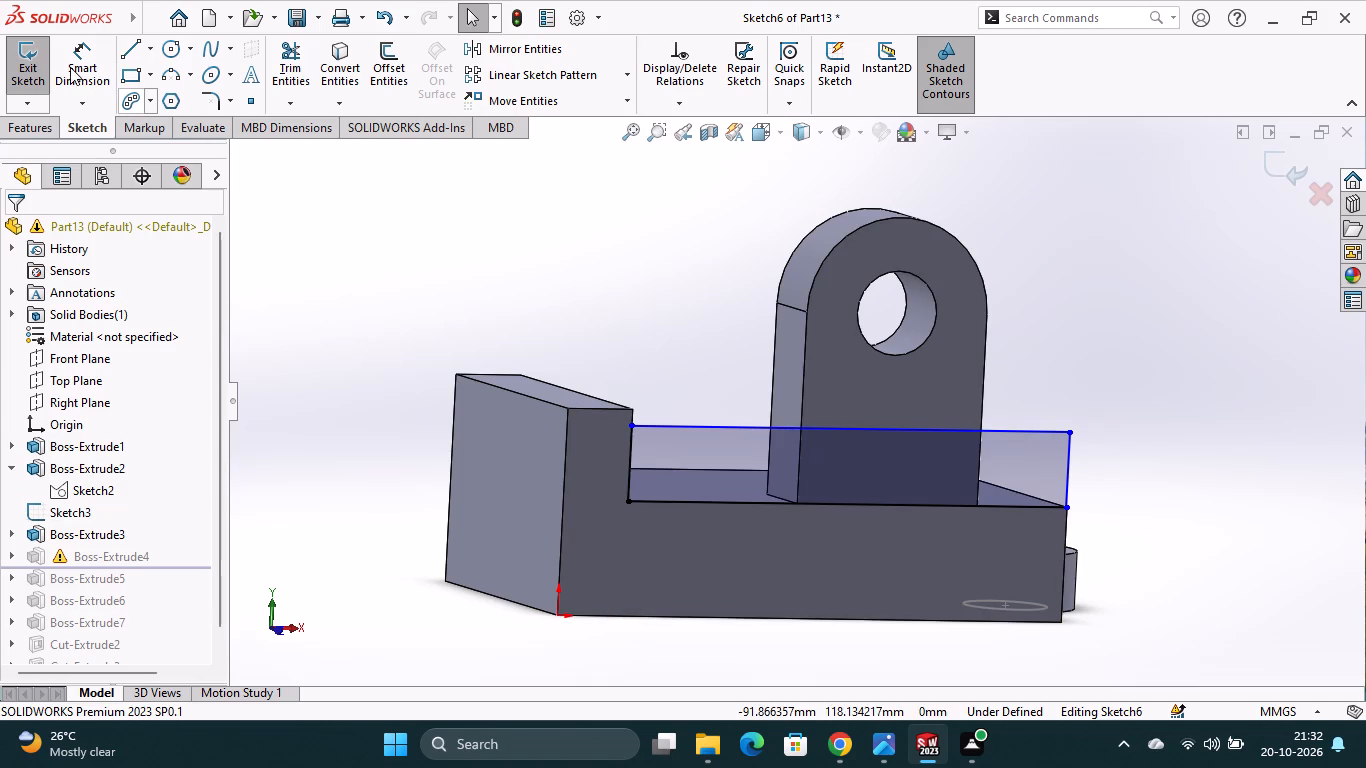
Dimension the new rectangle with a length of 120 mm and a height of 15 mm.
{"action": "left_click", "coordinate": [70, 67]}
{"action": "left_click", "coordinate": [898, 505]}
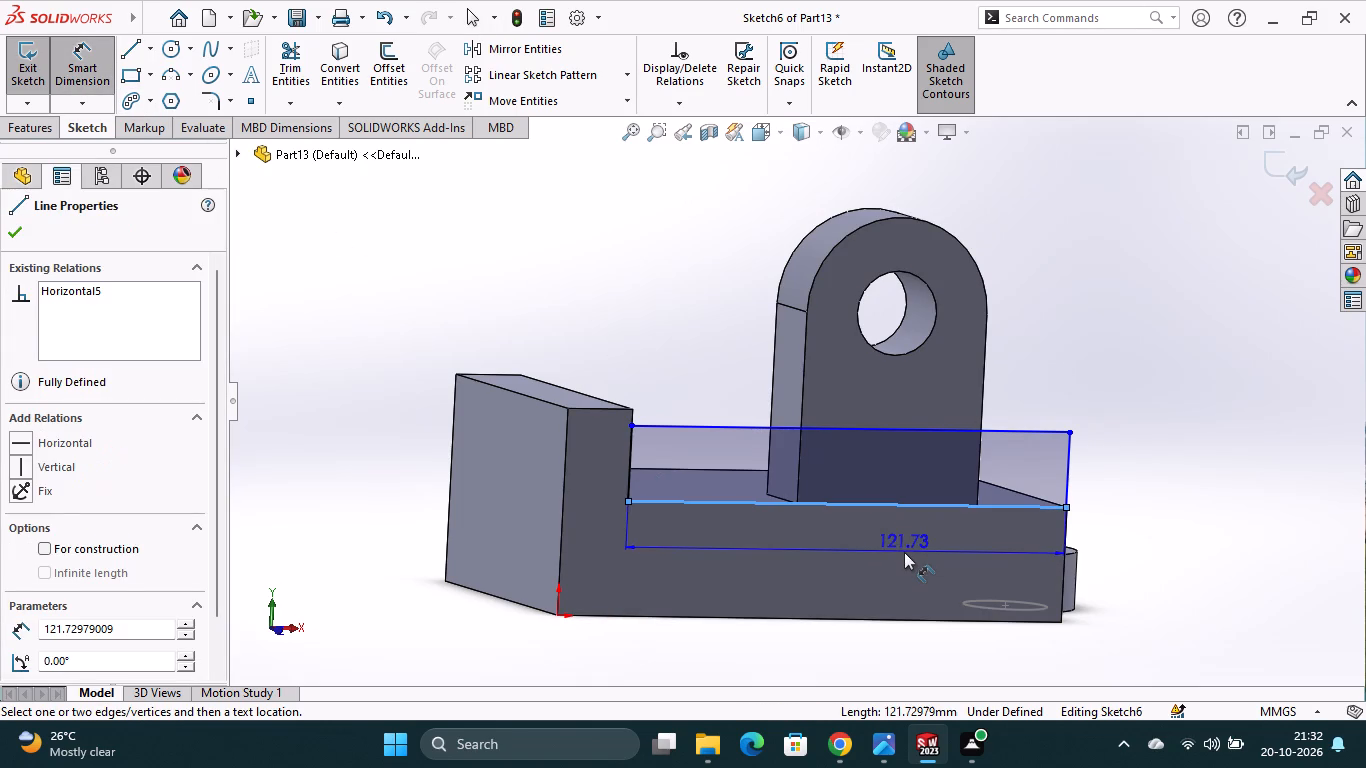
{"action": "left_click", "coordinate": [904, 552]}
{"action": "type", "text": "120"}
{"action": "key", "text": "Return"}
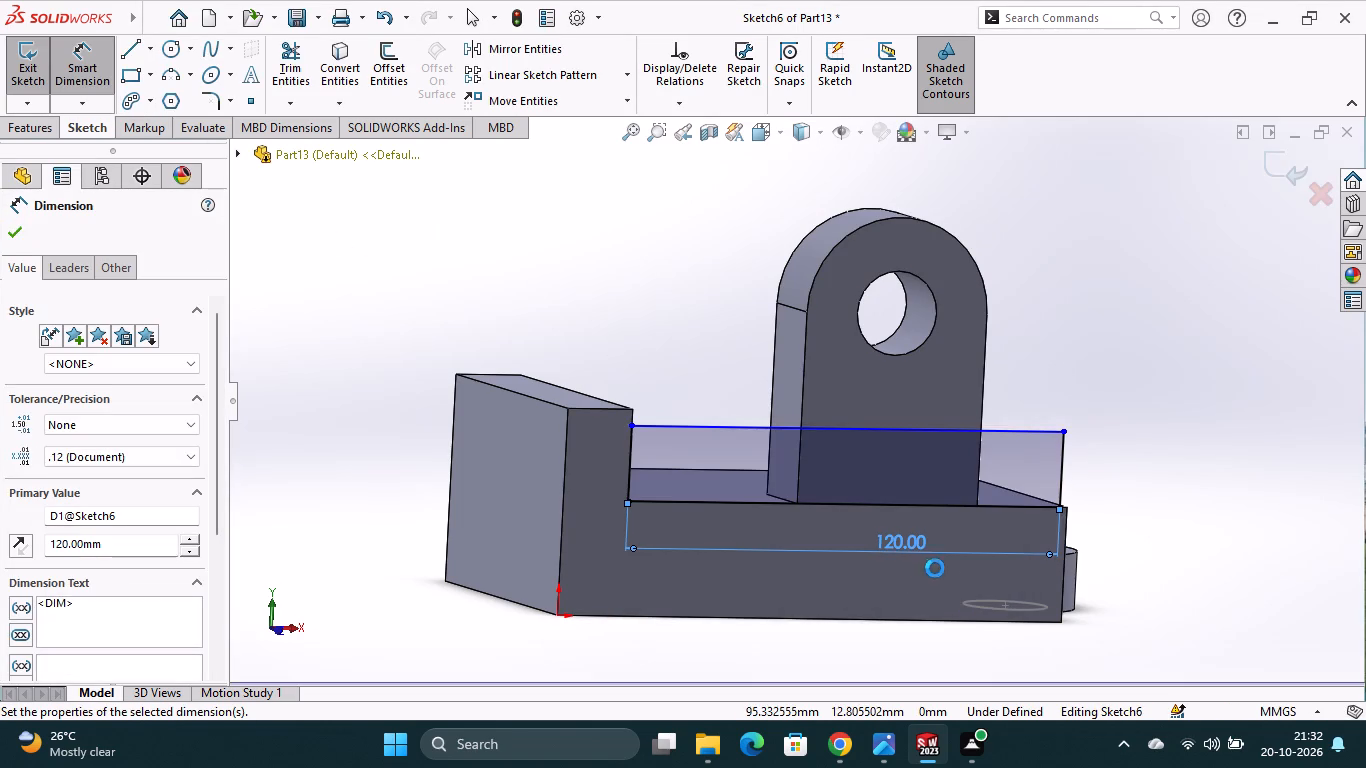
{"action": "scroll", "coordinate": [1041, 582], "scroll_direction": "up", "scroll_amount": 1}
{"action": "middle_click_drag", "start_coordinate": [1056, 555], "coordinate": [1019, 551]}
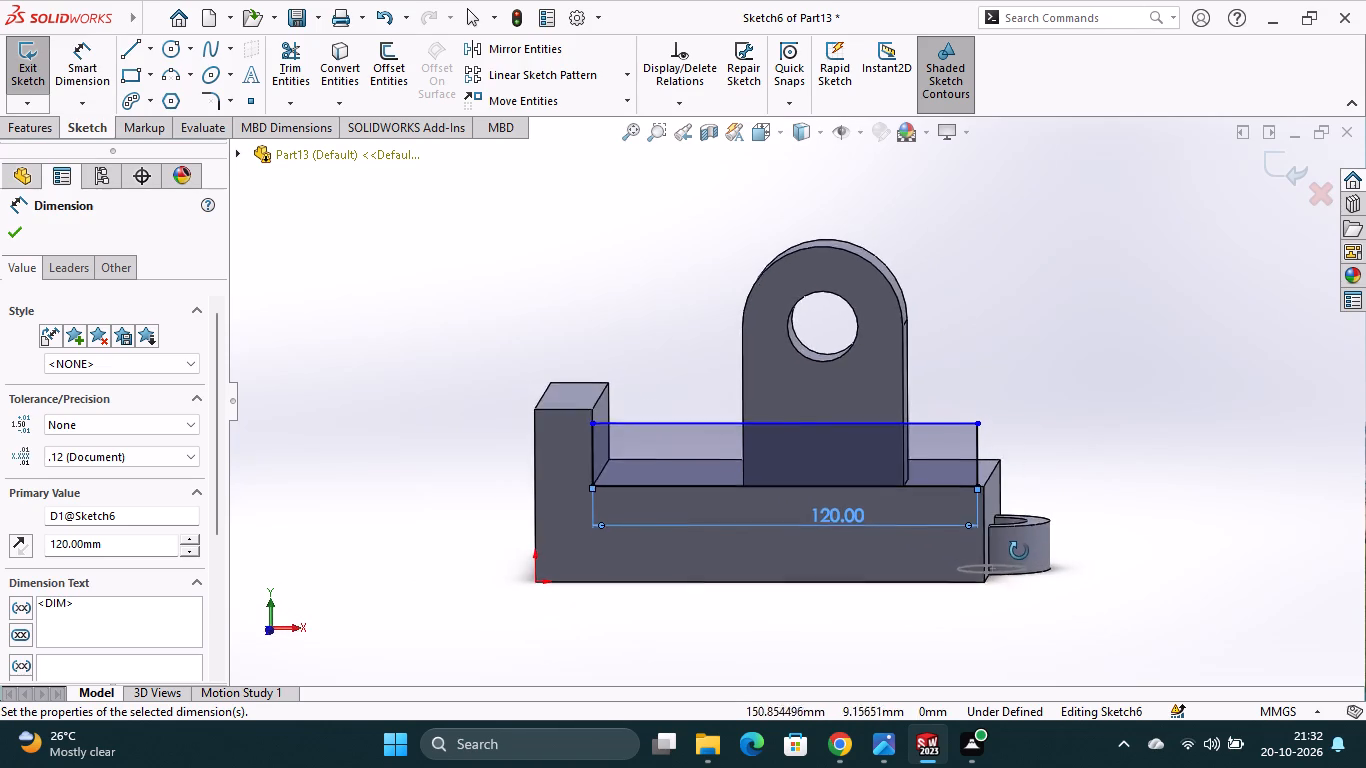
{"action": "middle_click_drag", "start_coordinate": [1019, 551], "coordinate": [1028, 524]}
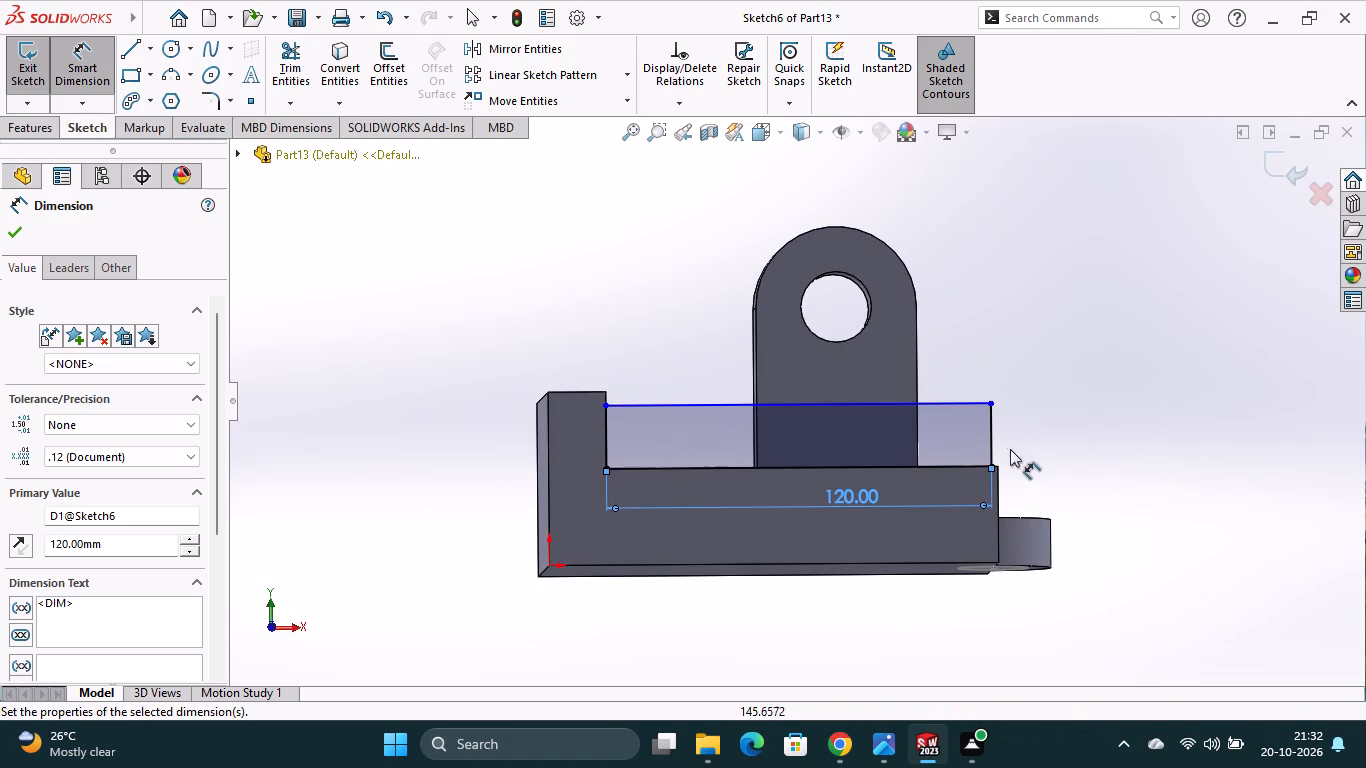
{"action": "left_click", "coordinate": [994, 428]}
{"action": "left_click", "coordinate": [1033, 427]}
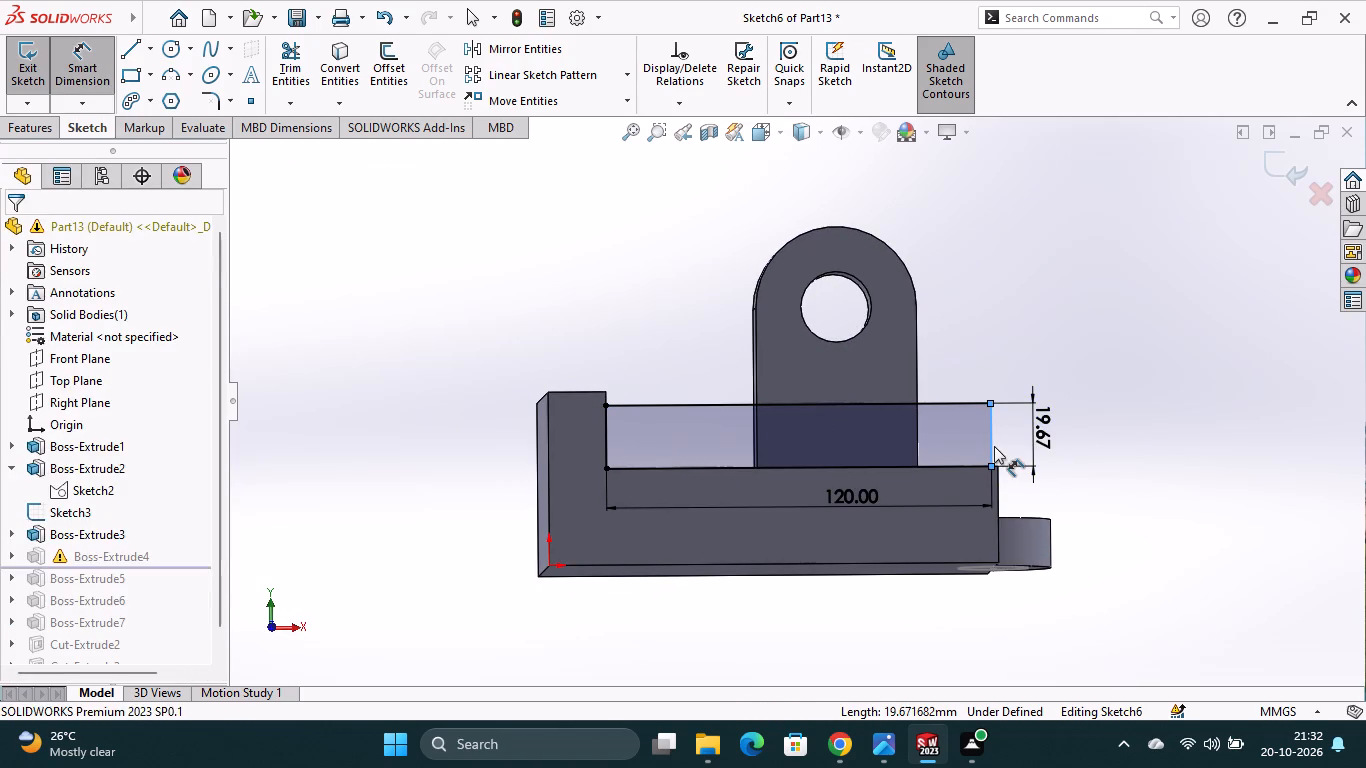
{"action": "type", "text": "15"}
{"action": "key", "text": "Return"}
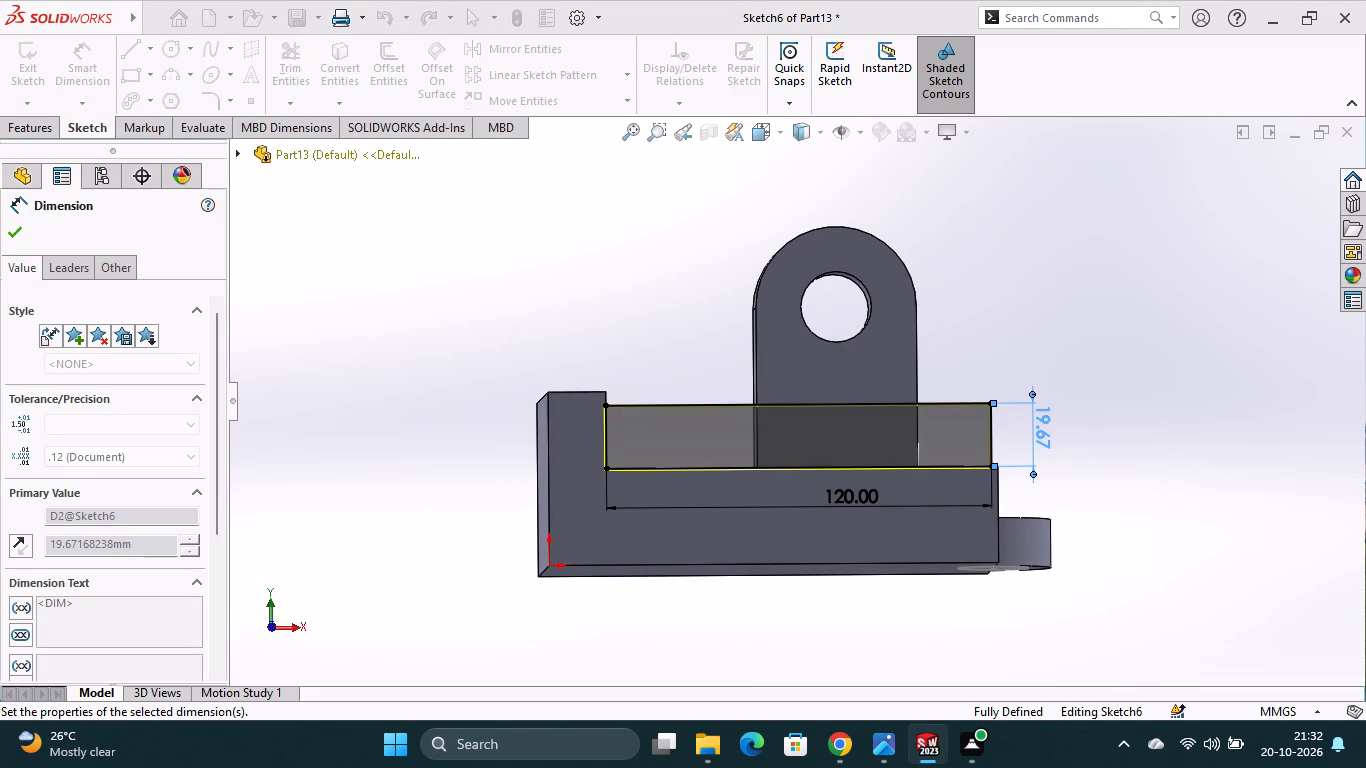
Set the rectangle's length to 121 mm and check its end against the block's end edge.
{"action": "double_click", "coordinate": [861, 498]}
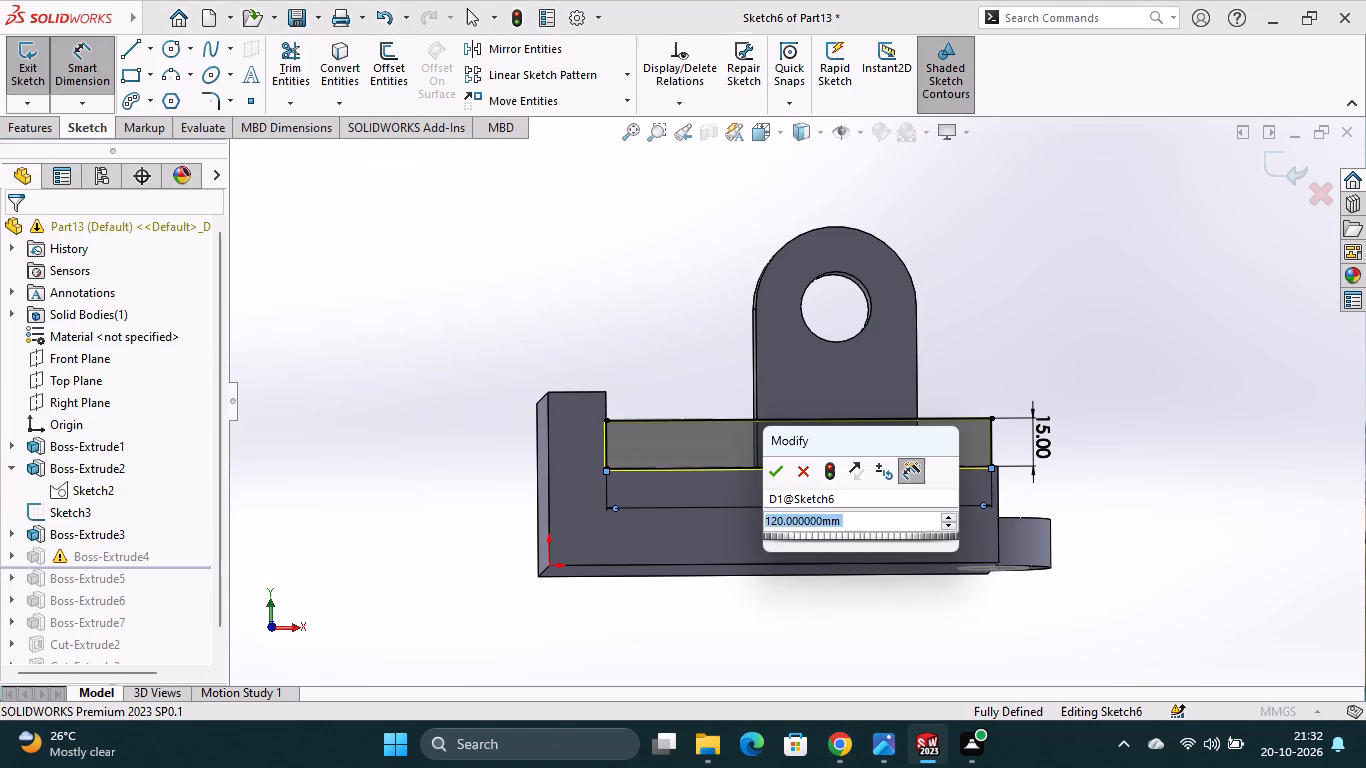
{"action": "type", "text": "121"}
{"action": "key", "text": "Return"}
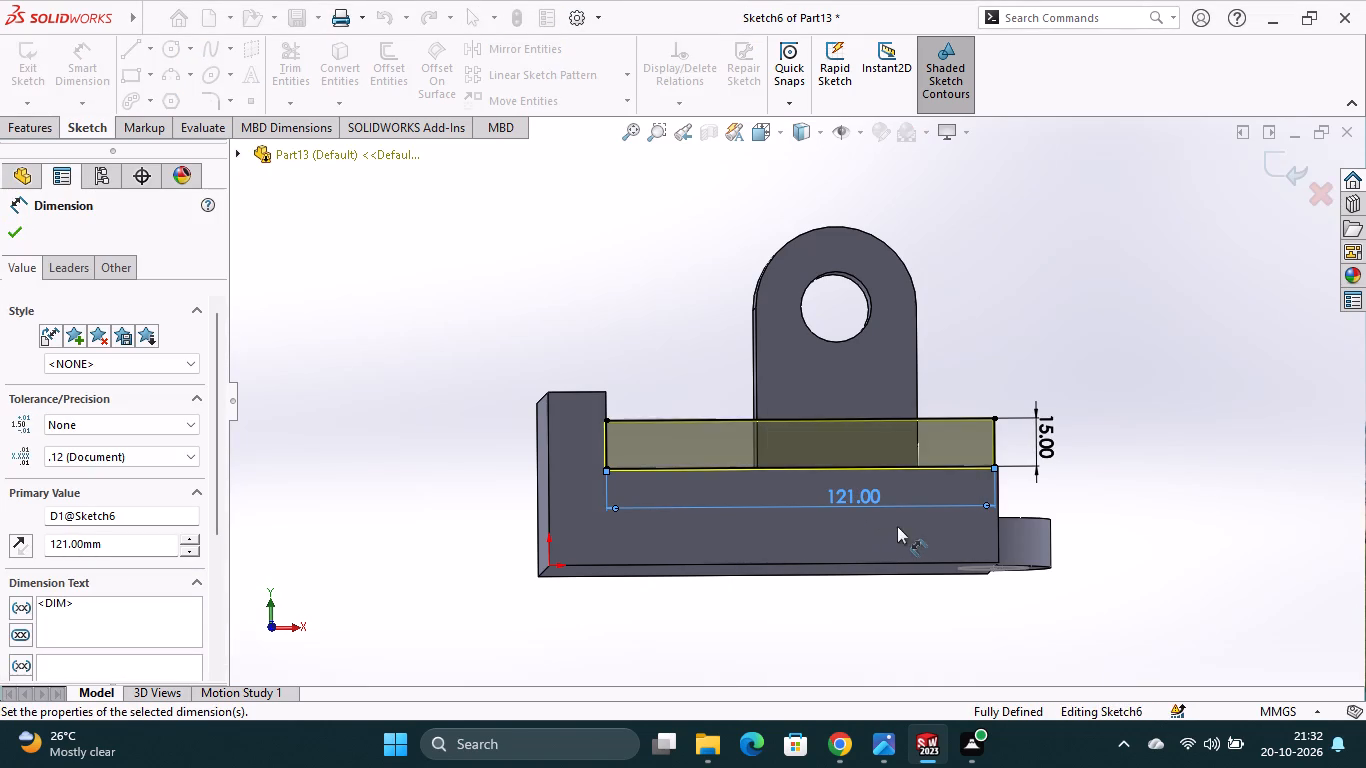
{"action": "scroll", "coordinate": [982, 473], "scroll_direction": "down", "scroll_amount": 4}
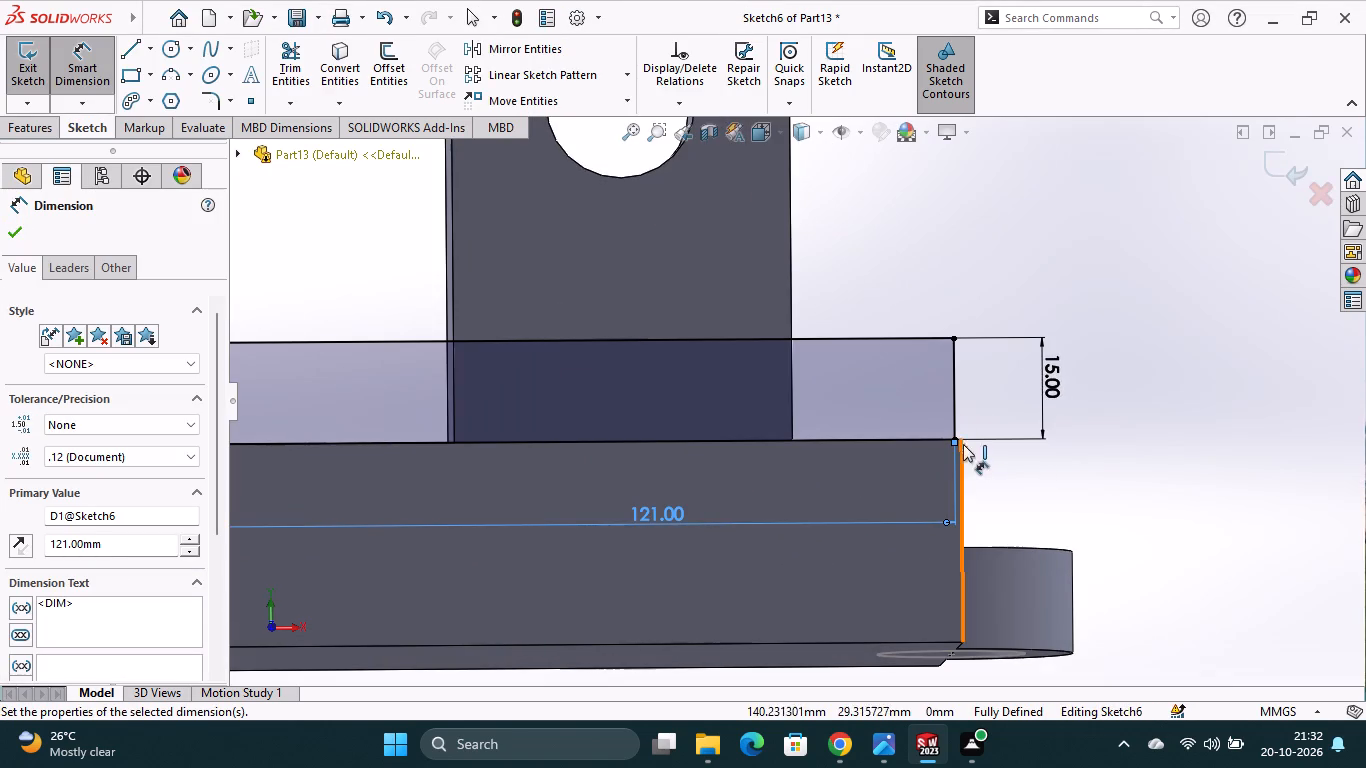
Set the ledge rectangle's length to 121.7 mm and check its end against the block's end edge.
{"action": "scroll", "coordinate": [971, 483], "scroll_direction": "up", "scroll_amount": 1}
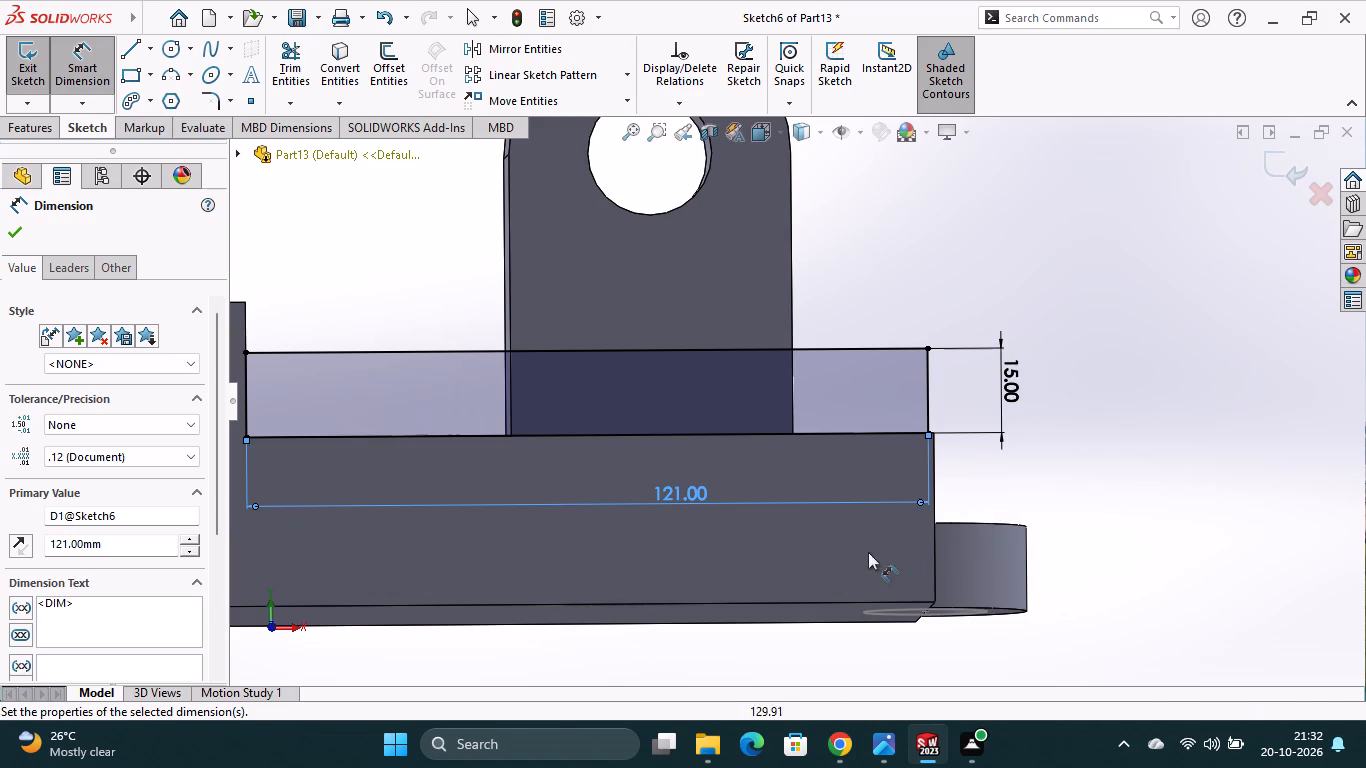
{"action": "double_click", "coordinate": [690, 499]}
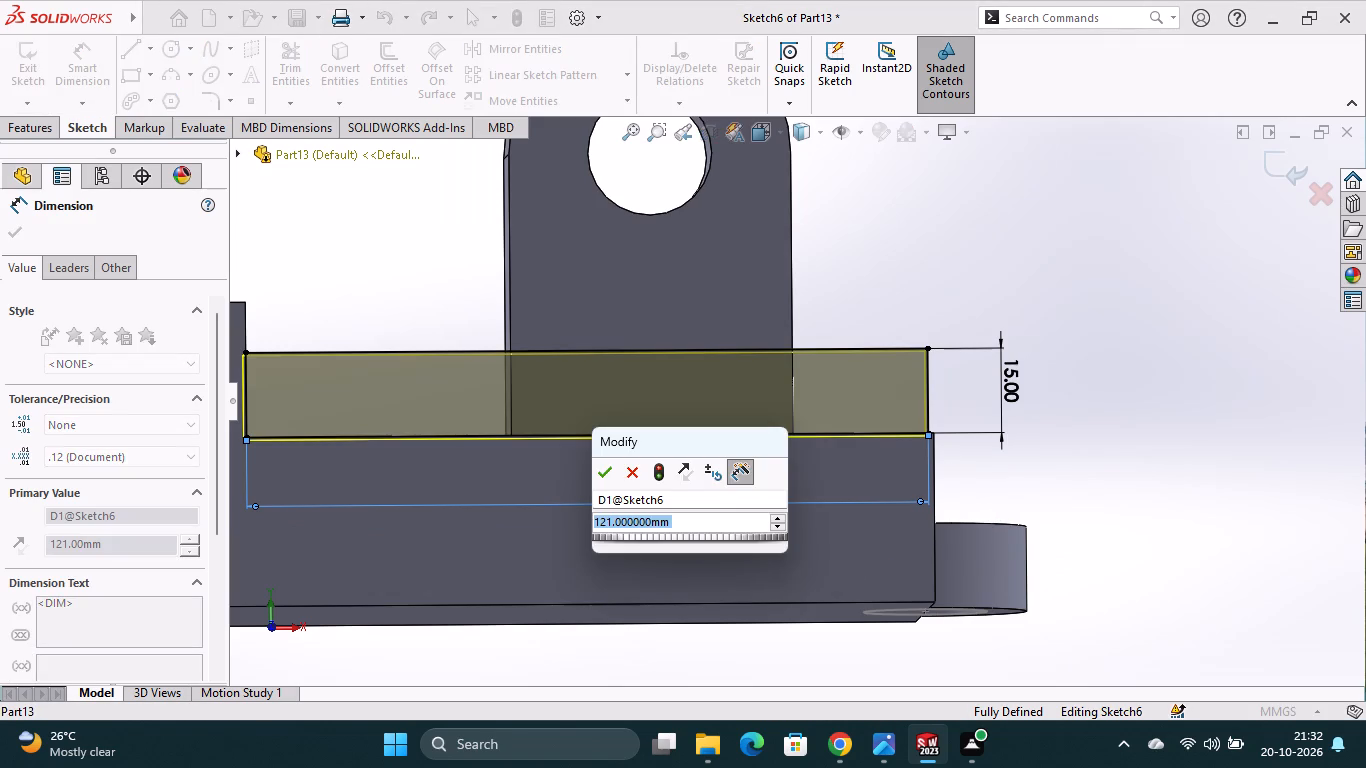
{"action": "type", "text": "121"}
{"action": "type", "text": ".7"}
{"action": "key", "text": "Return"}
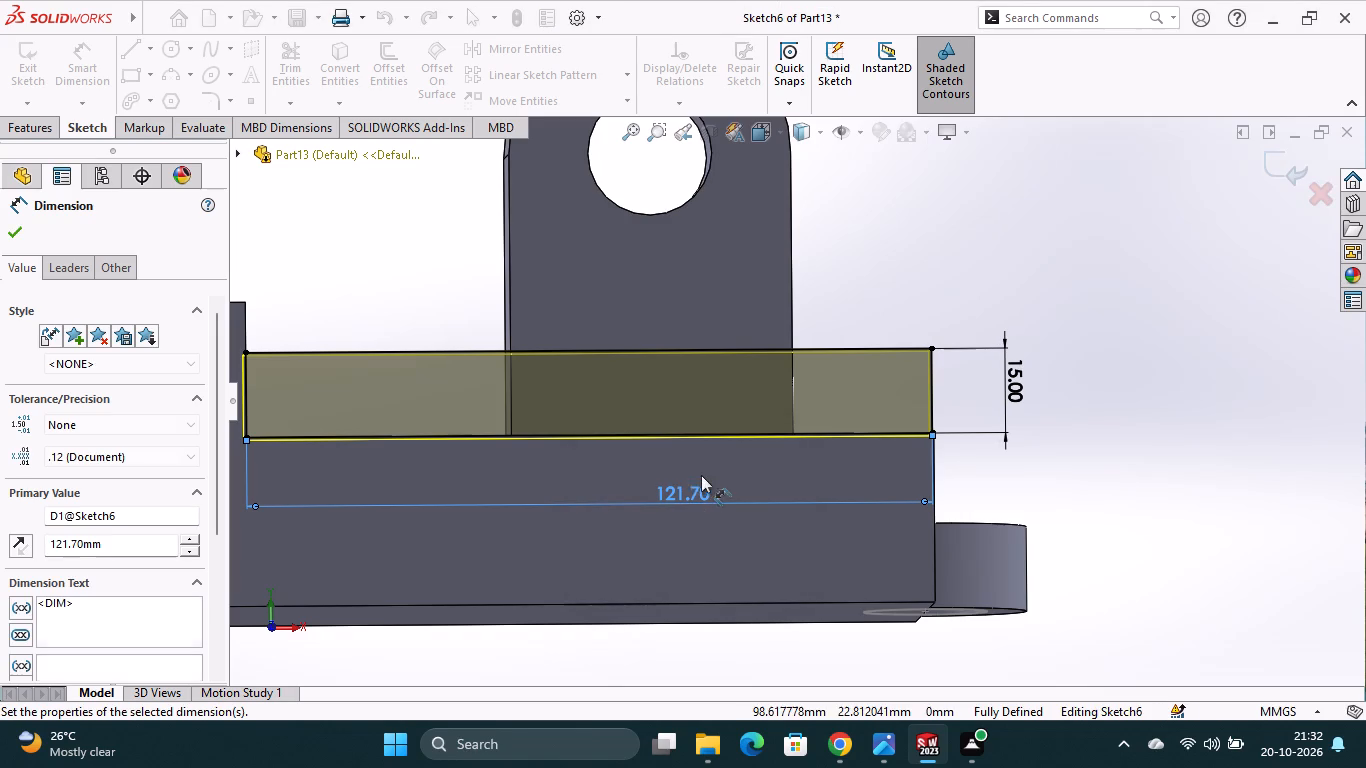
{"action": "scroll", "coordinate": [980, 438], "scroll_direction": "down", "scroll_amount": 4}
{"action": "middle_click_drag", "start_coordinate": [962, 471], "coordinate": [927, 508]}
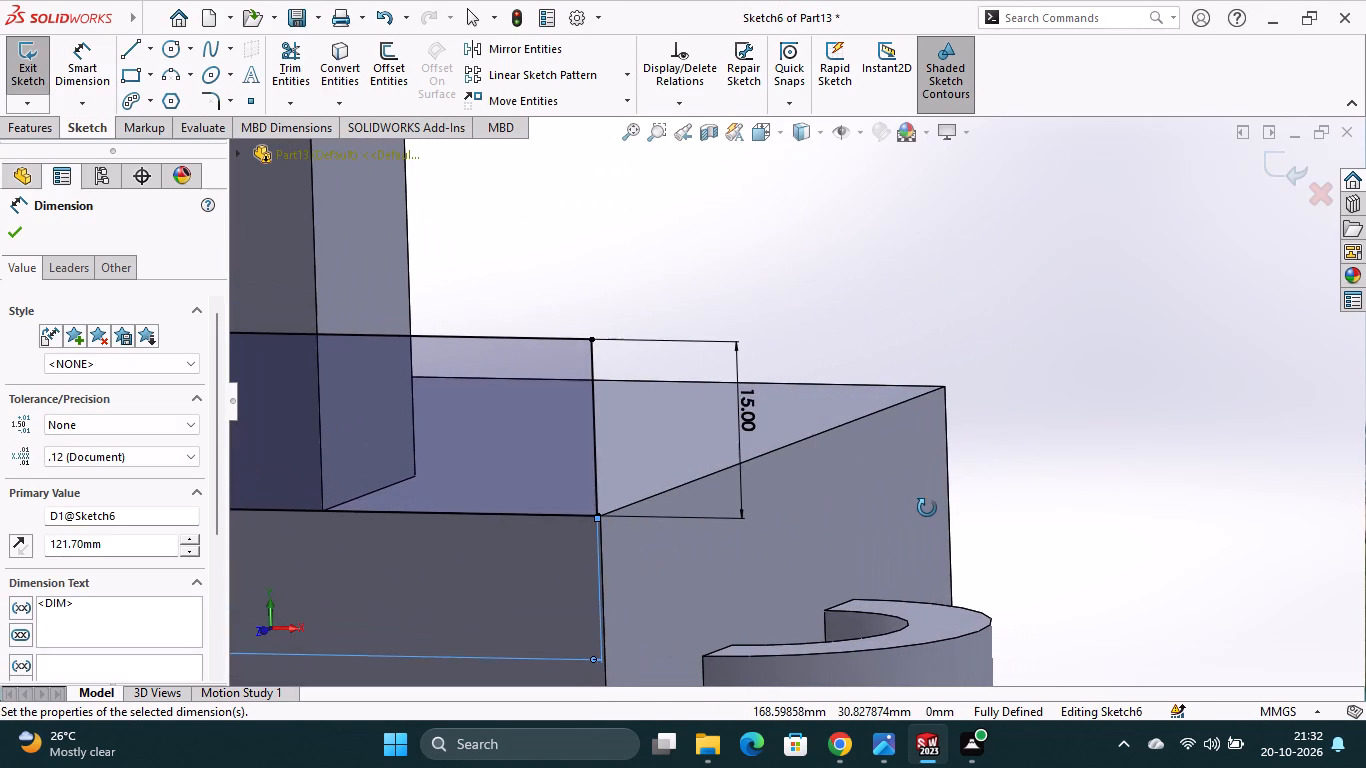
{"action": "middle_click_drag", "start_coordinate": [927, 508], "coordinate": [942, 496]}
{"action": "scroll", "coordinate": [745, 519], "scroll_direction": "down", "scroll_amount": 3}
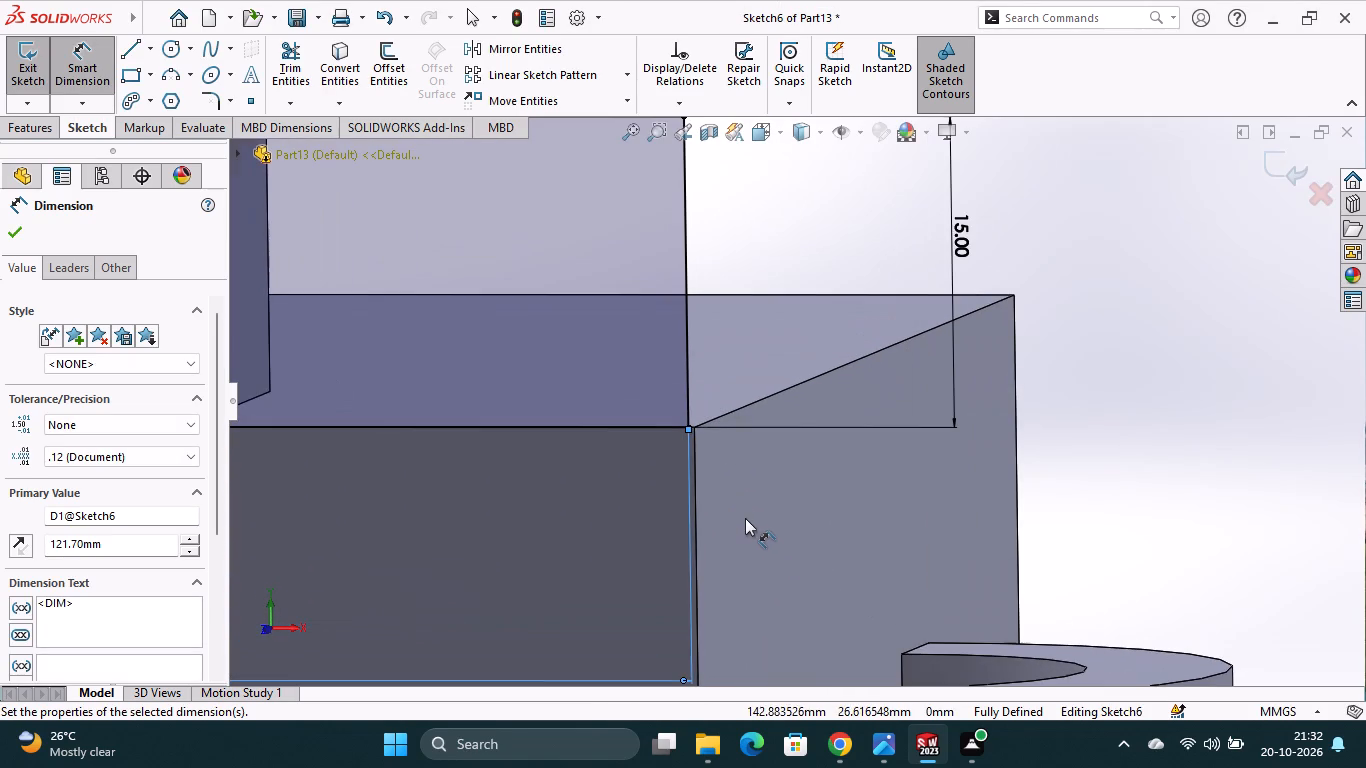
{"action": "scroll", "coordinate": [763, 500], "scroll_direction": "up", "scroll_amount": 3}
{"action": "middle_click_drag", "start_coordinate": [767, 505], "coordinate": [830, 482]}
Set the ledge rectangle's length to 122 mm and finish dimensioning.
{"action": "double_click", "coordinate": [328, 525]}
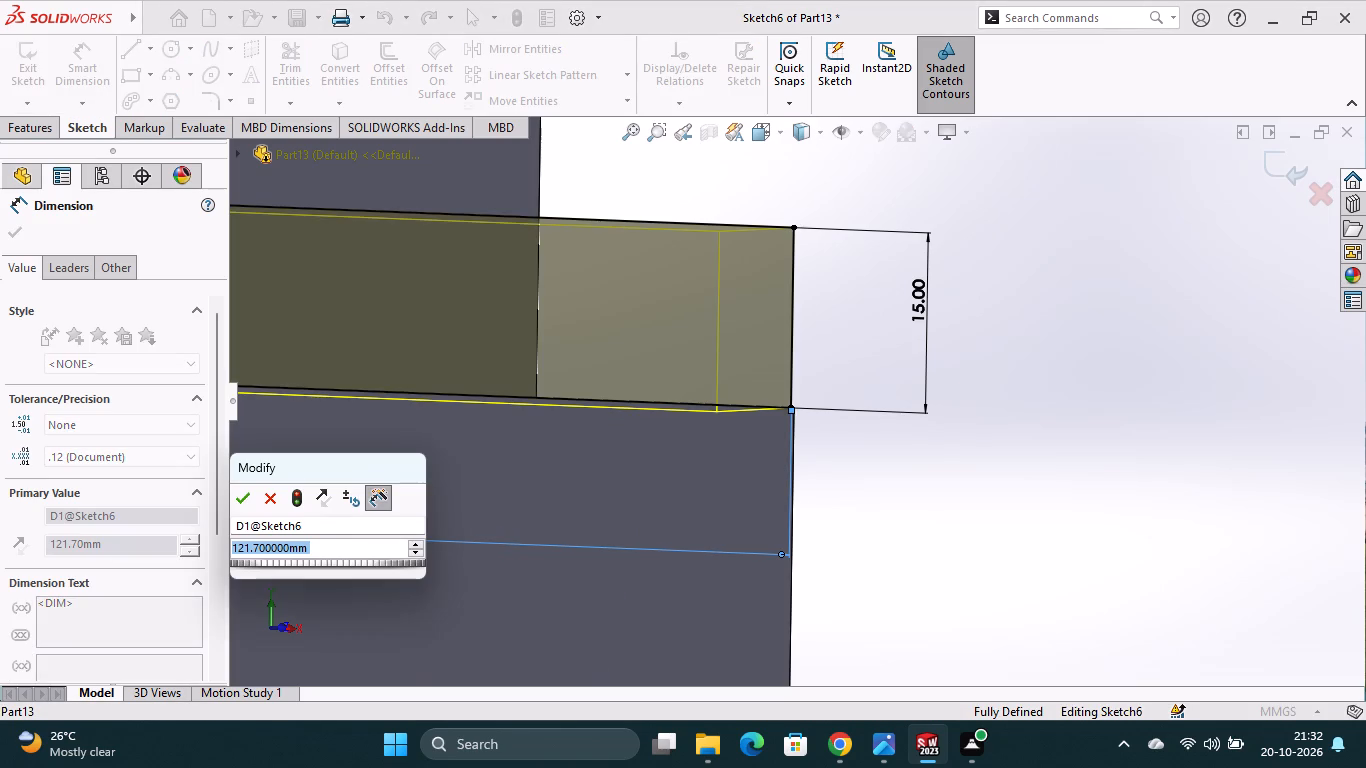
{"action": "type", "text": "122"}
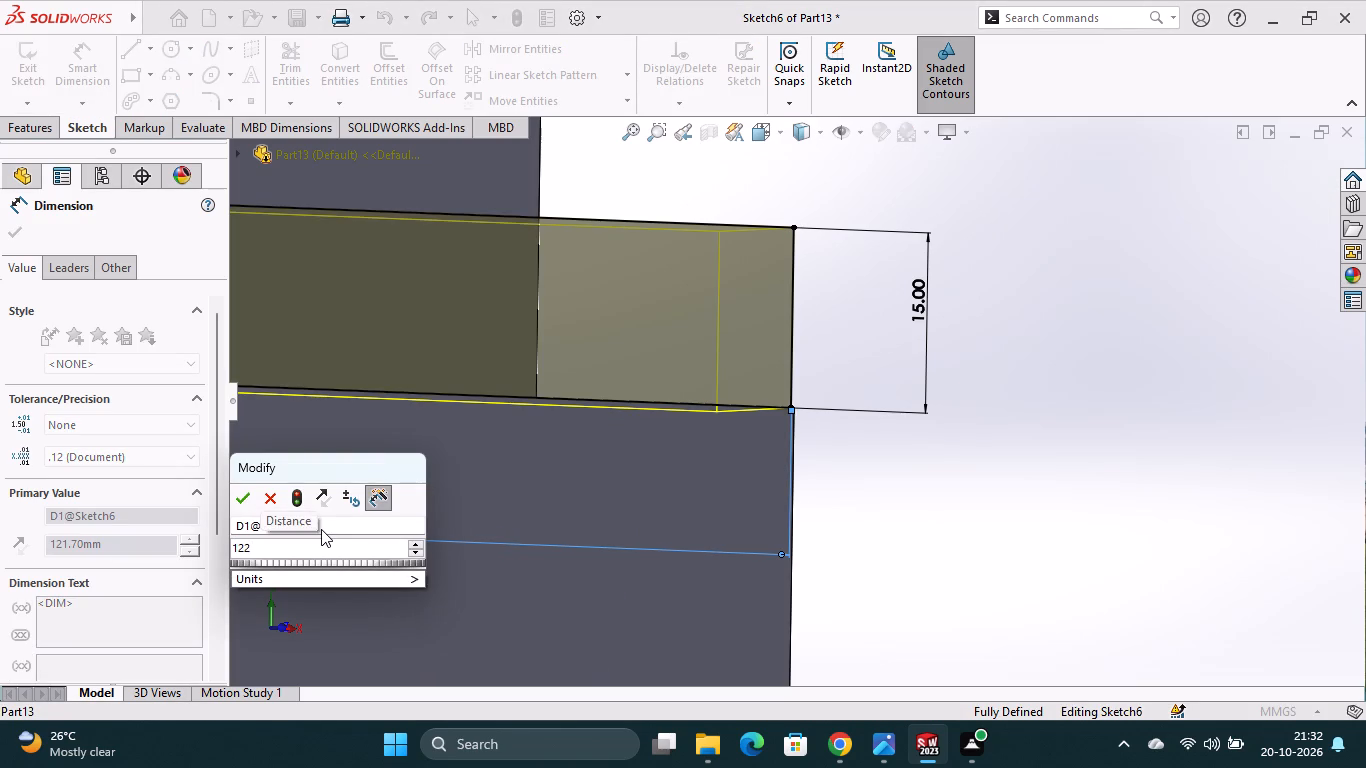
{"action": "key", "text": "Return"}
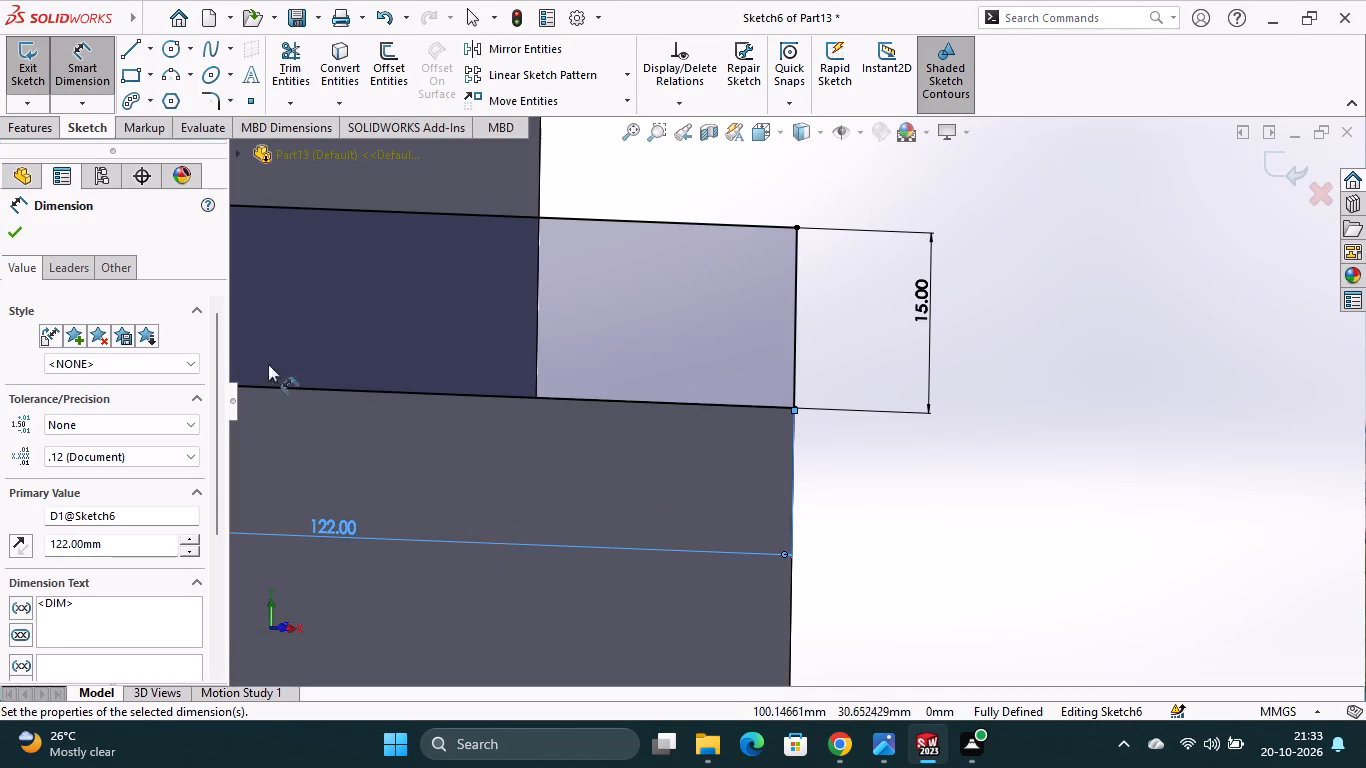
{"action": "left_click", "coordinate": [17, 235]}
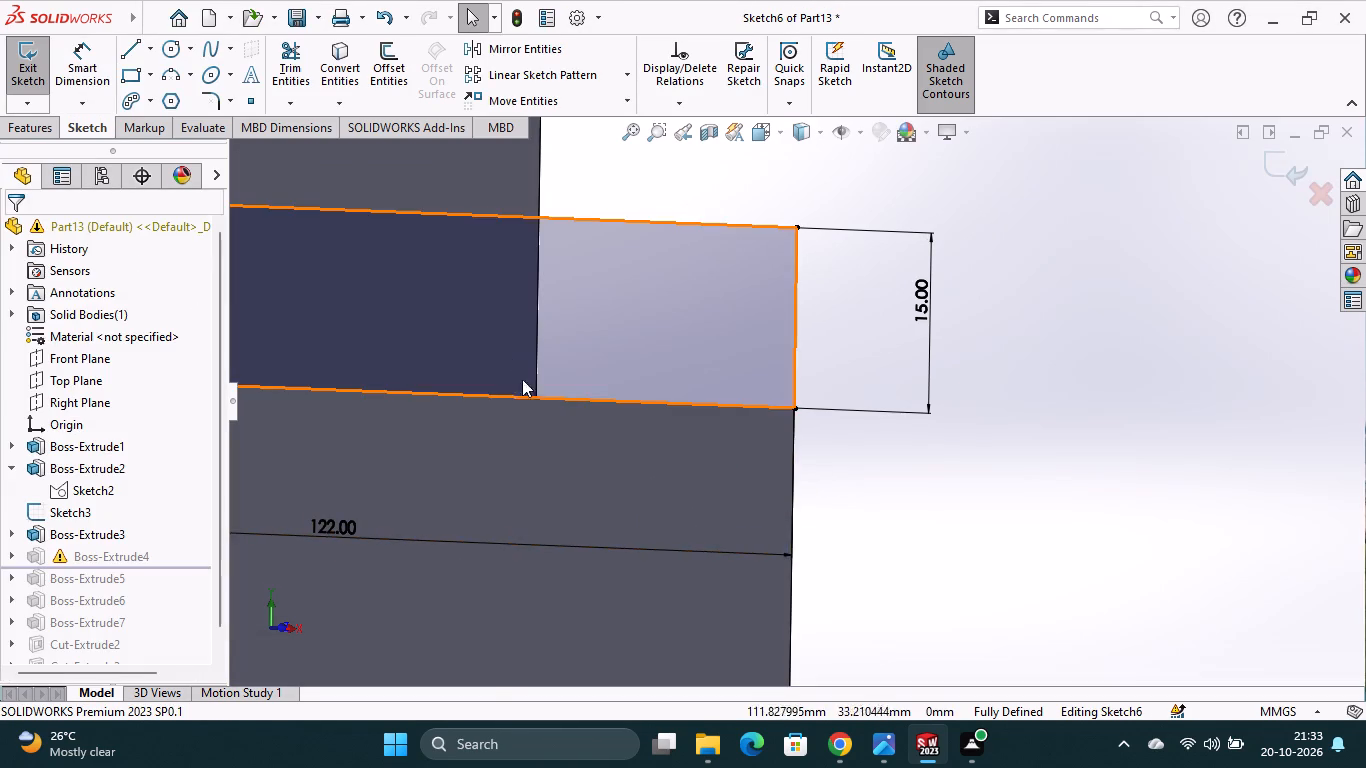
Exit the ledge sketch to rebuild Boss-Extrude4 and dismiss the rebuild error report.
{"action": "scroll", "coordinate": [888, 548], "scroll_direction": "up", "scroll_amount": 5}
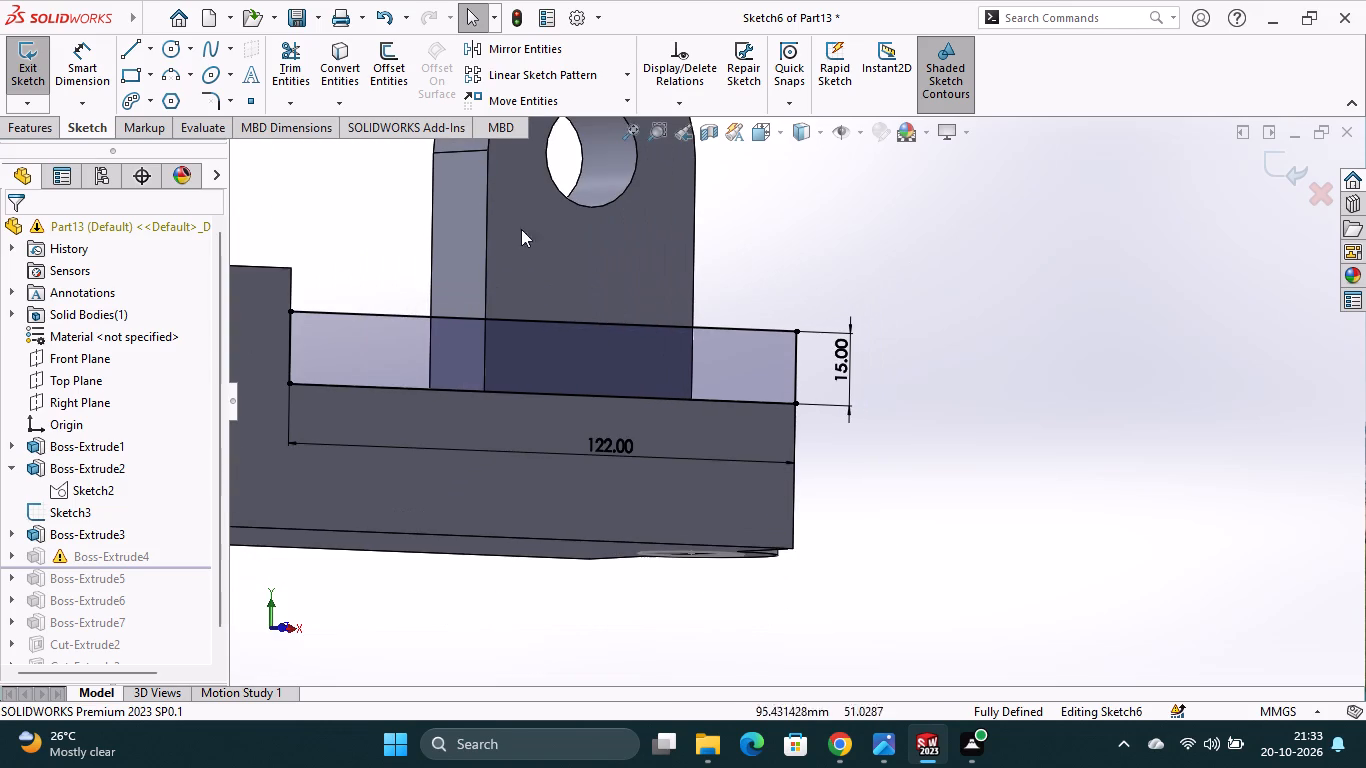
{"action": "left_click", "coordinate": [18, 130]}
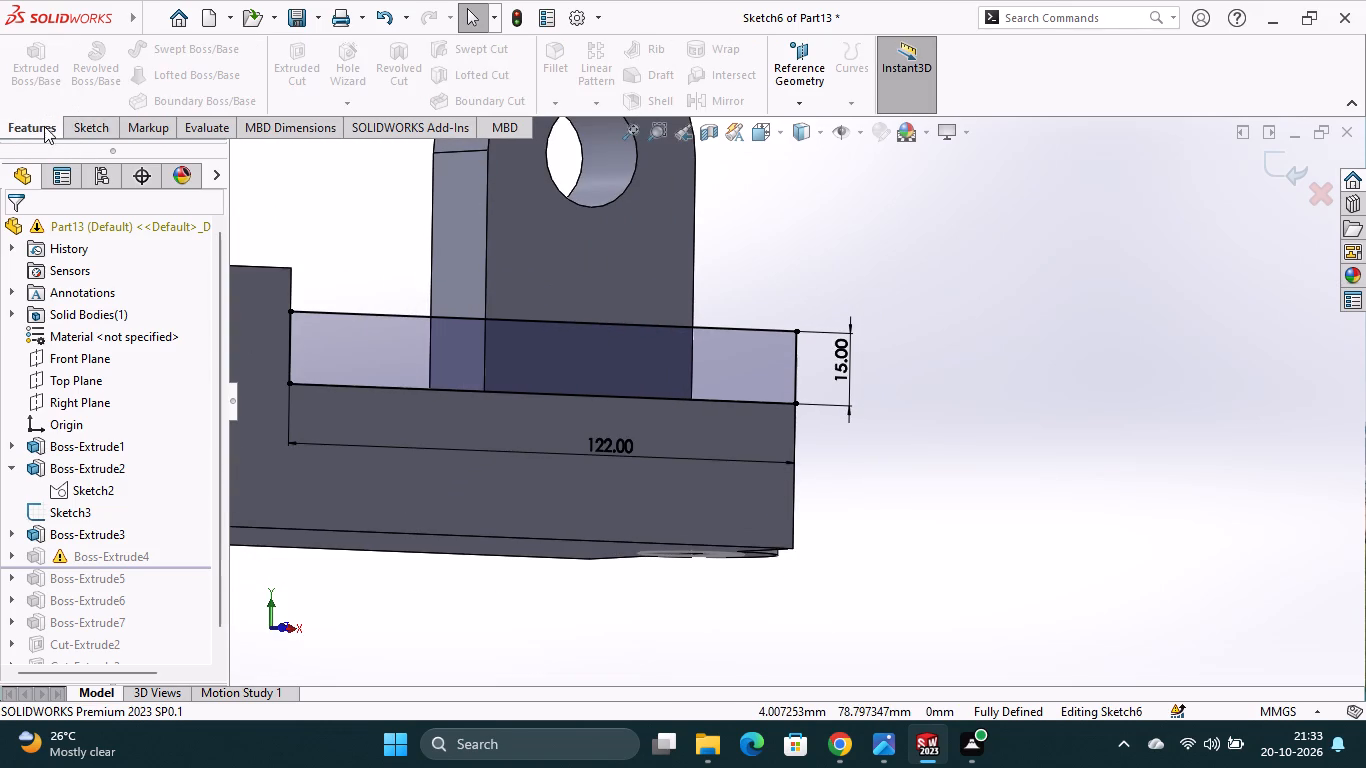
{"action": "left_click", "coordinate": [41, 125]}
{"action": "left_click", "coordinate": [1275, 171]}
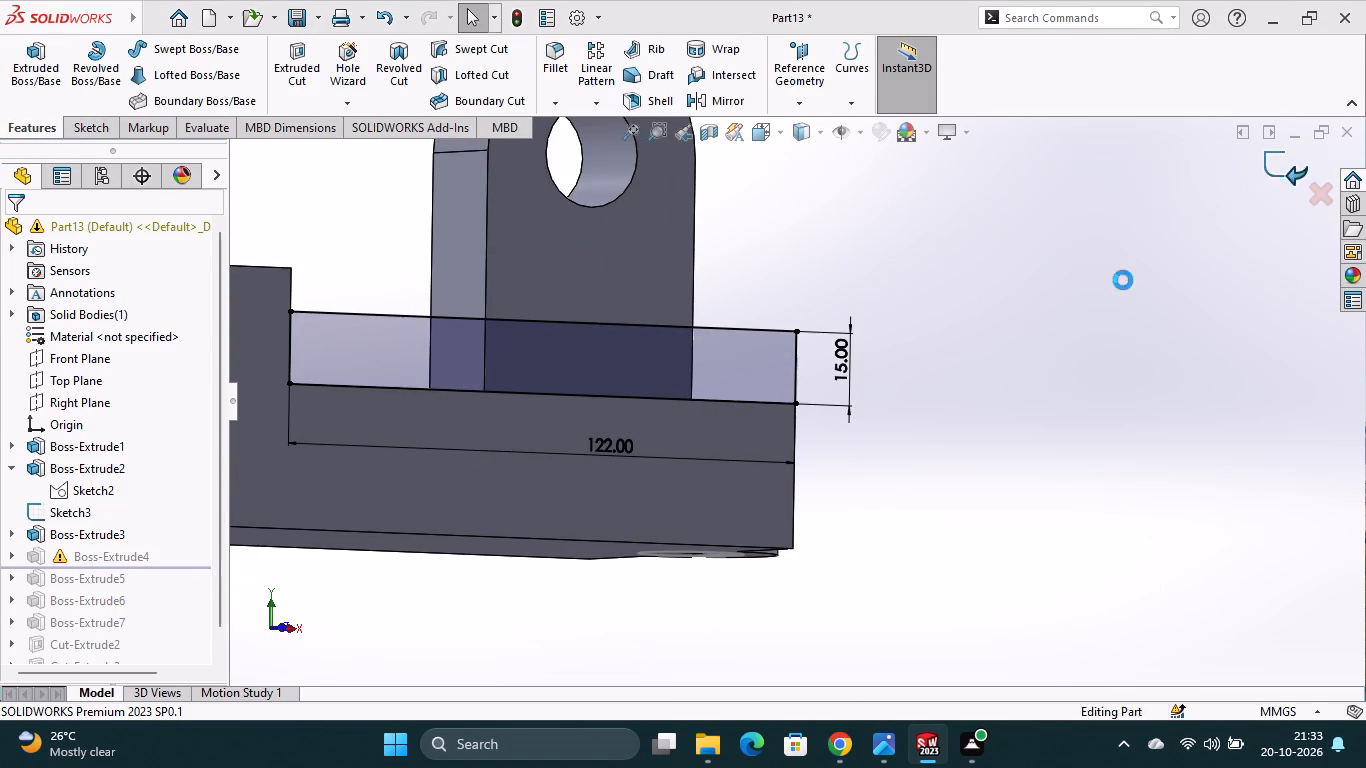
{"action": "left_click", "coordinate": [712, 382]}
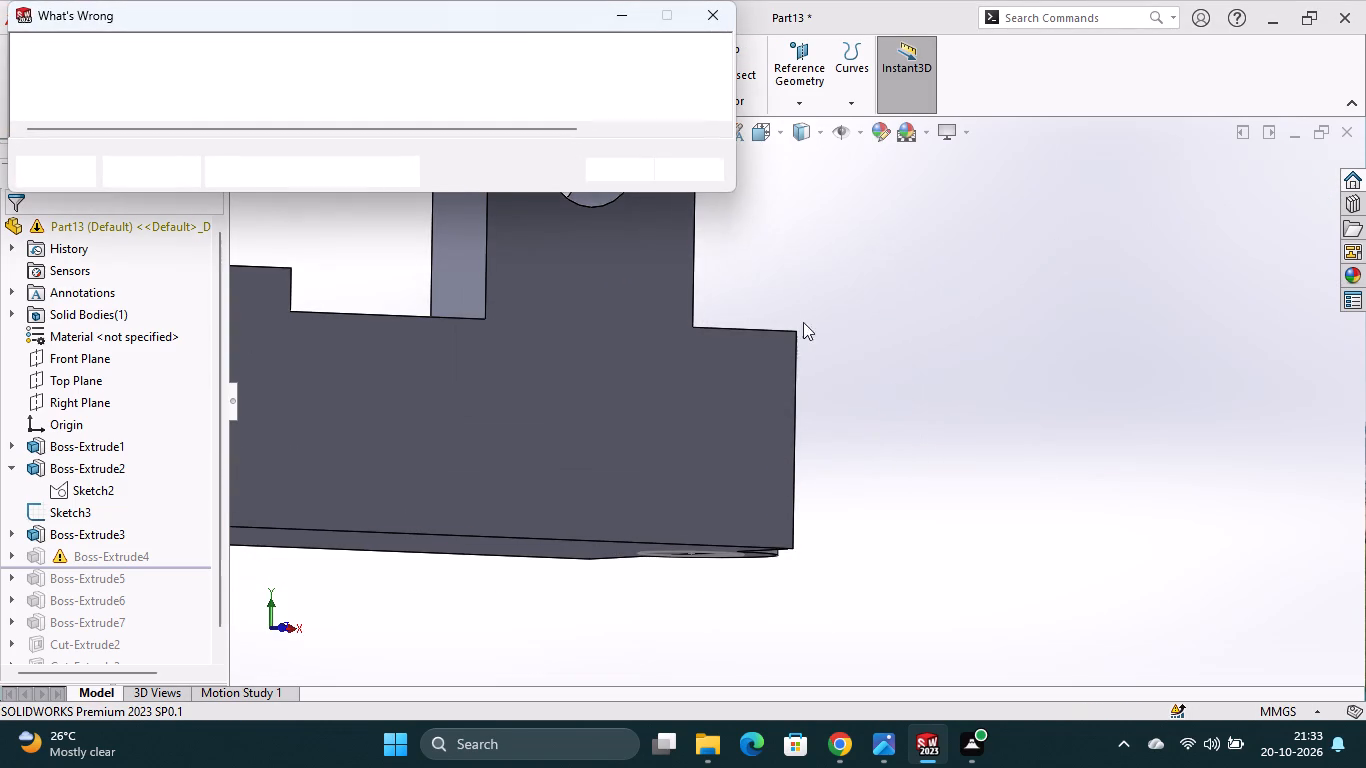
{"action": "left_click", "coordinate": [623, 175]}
Examine the rebuilt block with its ledge and holed upright, and the remaining rolled-back features in the tree.
{"action": "middle_click_drag", "start_coordinate": [1018, 387], "coordinate": [966, 436]}
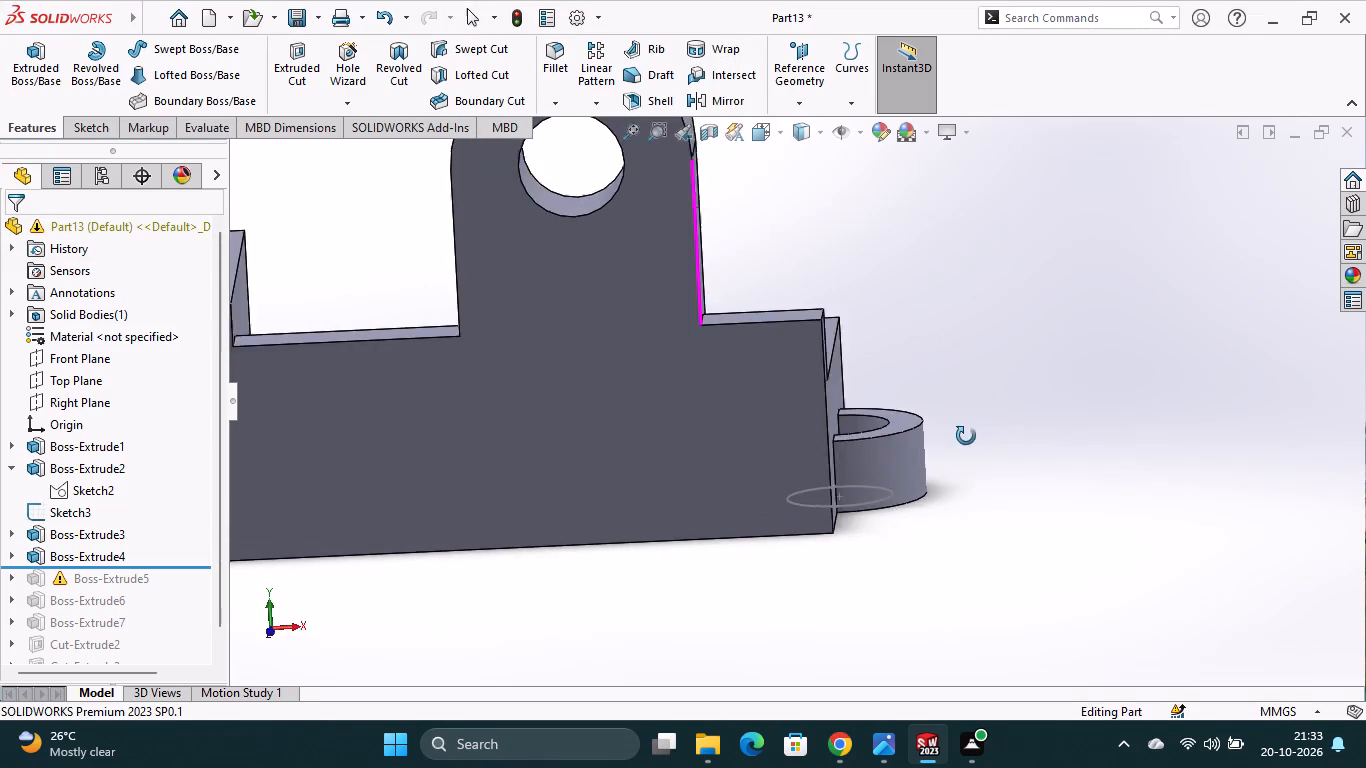
{"action": "middle_click_drag", "start_coordinate": [966, 436], "coordinate": [965, 436]}
{"action": "scroll", "coordinate": [959, 432], "scroll_direction": "up", "scroll_amount": 3}
{"action": "middle_click", "coordinate": [910, 454]}
{"action": "middle_click_drag", "start_coordinate": [949, 429], "coordinate": [964, 407]}
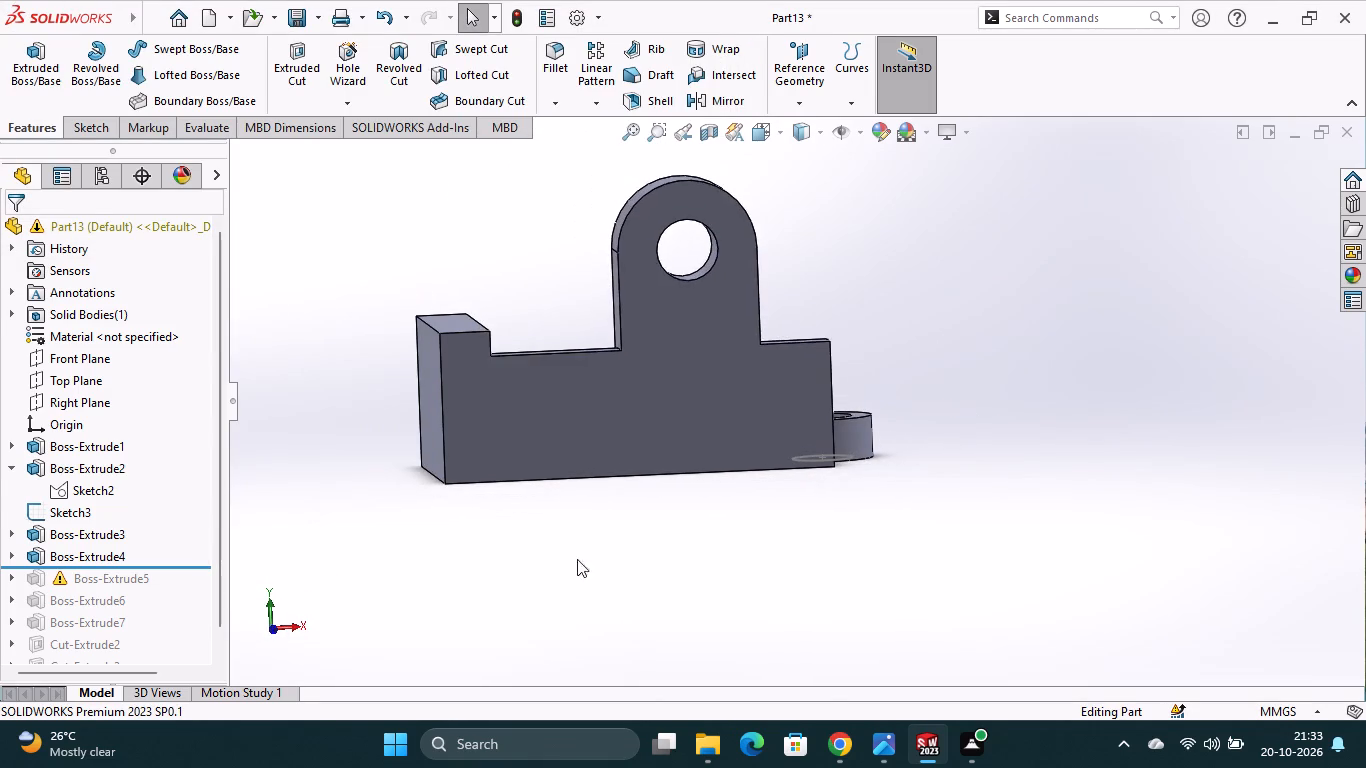
{"action": "scroll", "coordinate": [86, 541], "scroll_direction": "down", "scroll_amount": 2}
{"action": "scroll", "coordinate": [837, 508], "scroll_direction": "up", "scroll_amount": 3}
{"action": "left_click", "coordinate": [873, 505]}
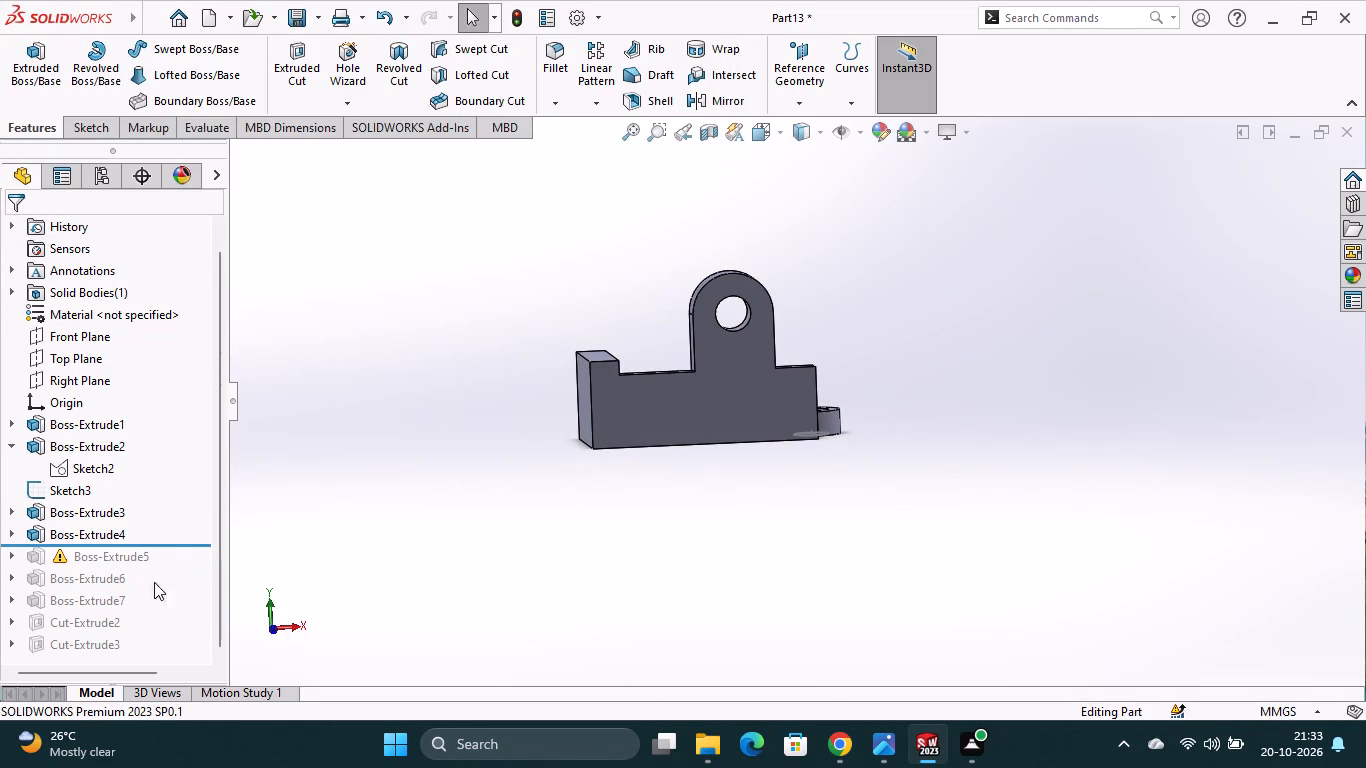
{"action": "scroll", "coordinate": [162, 535], "scroll_direction": "down", "scroll_amount": 2}
{"action": "right_click_drag", "start_coordinate": [1008, 204], "coordinate": [1065, 160]}
Close the L-shaped block part without saving its changes.
{"action": "left_click", "coordinate": [1357, 128]}
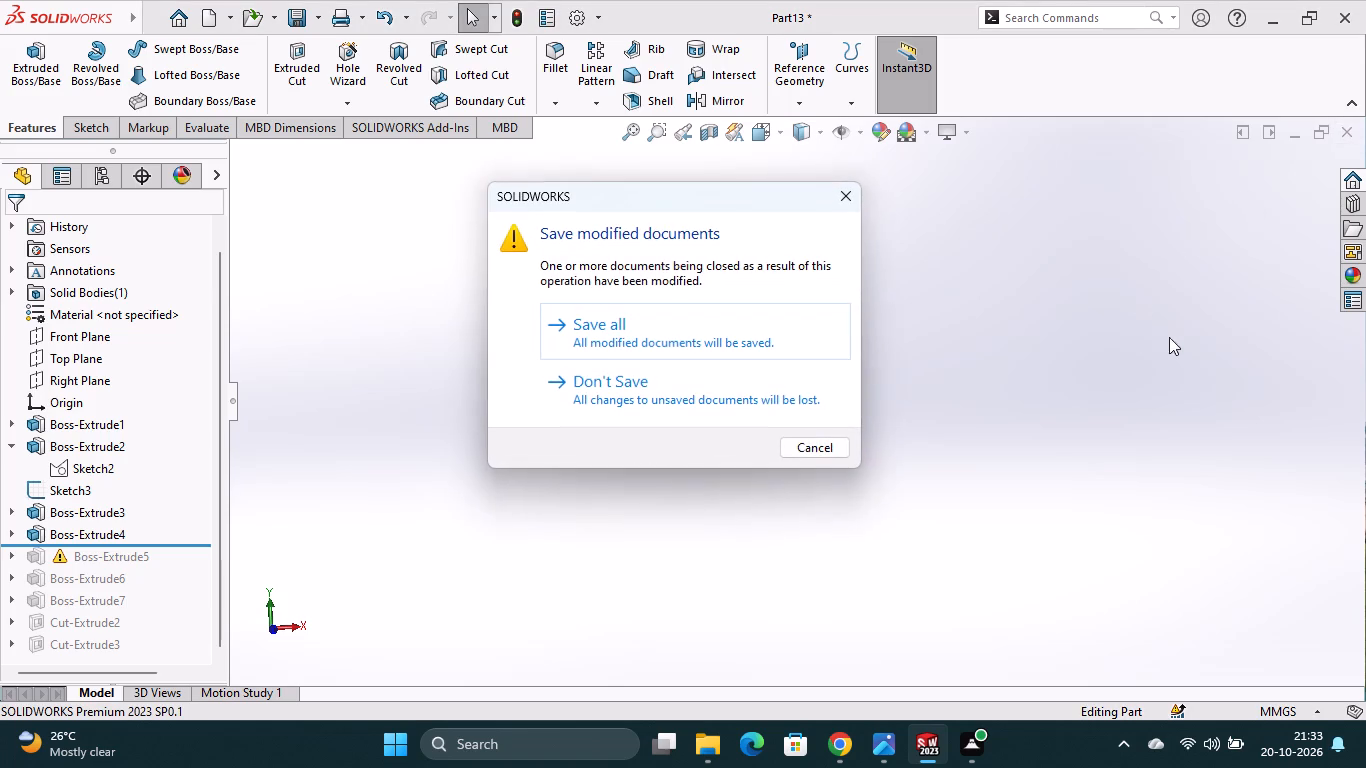
{"action": "left_click", "coordinate": [660, 384]}
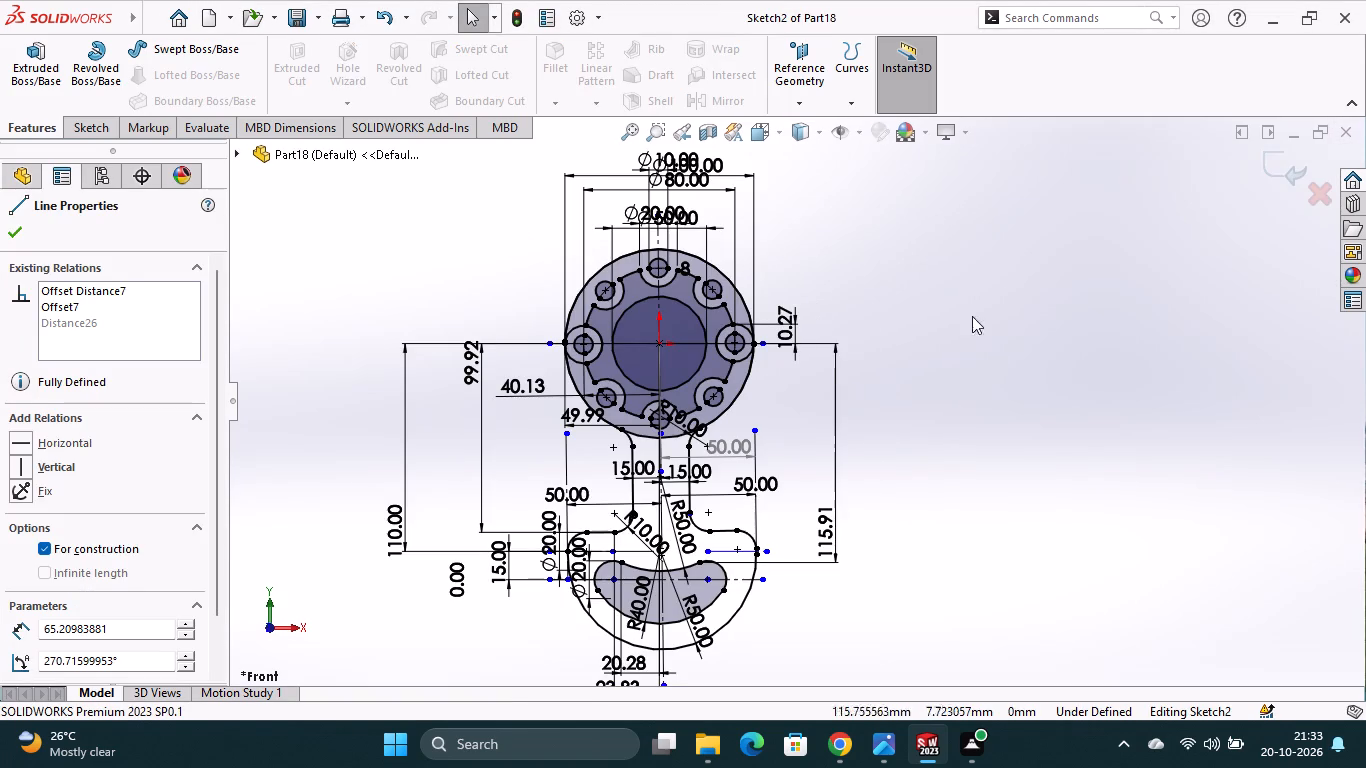
Create a new part document.
{"action": "left_click", "coordinate": [203, 17]}
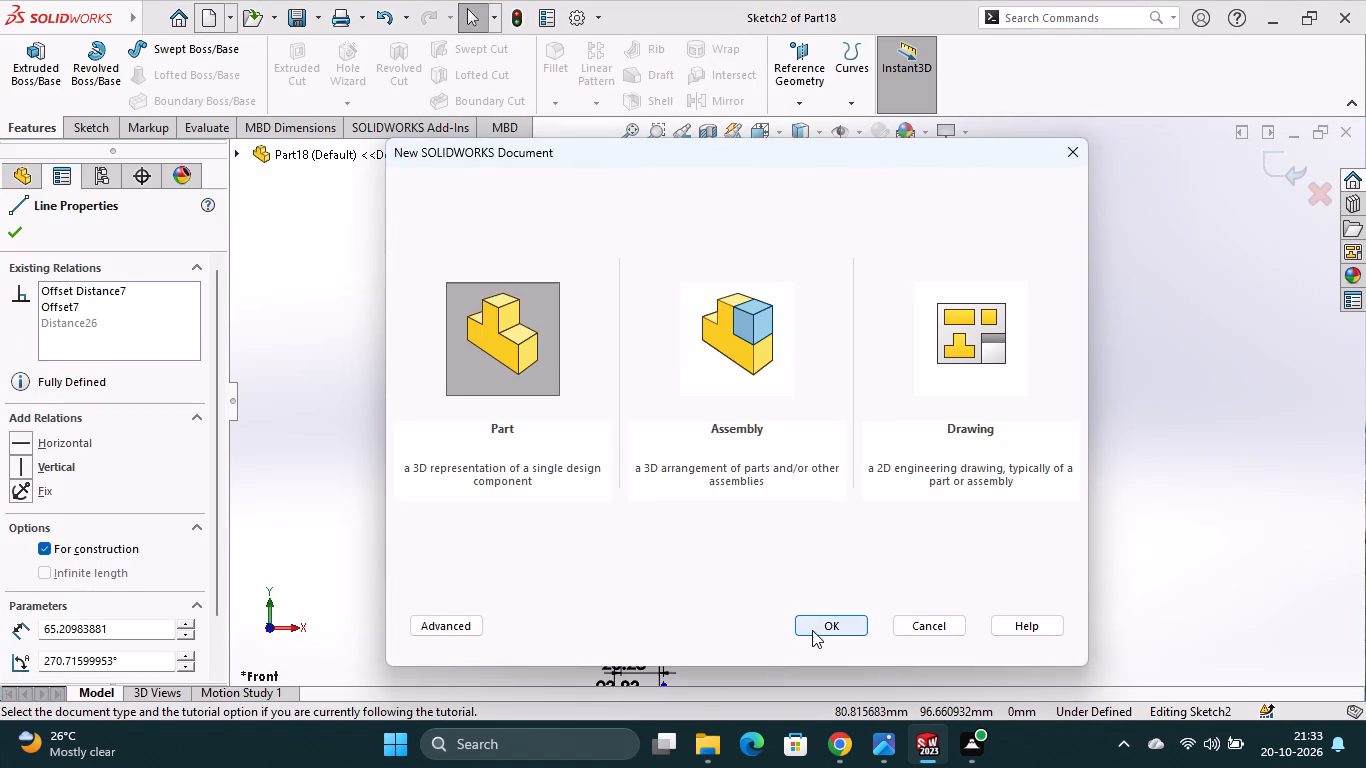
{"action": "left_click", "coordinate": [812, 631]}
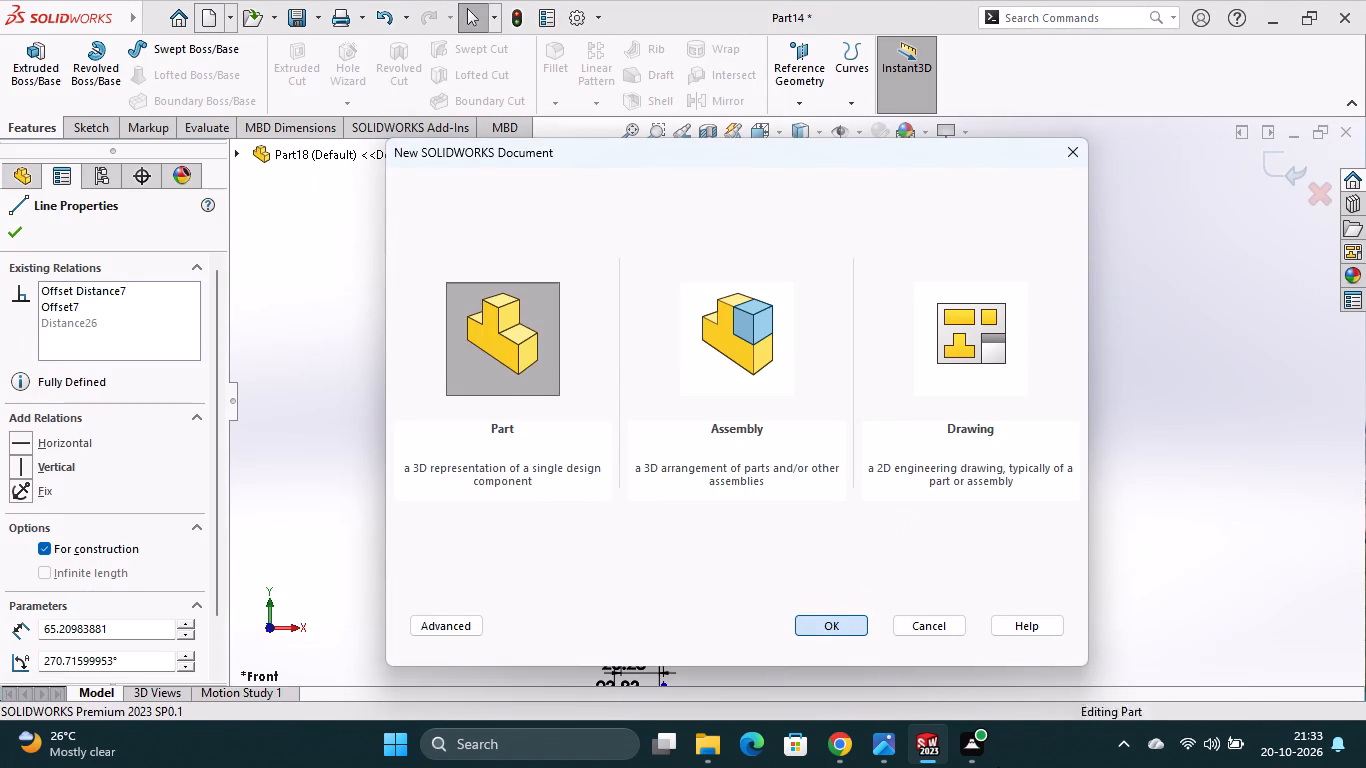
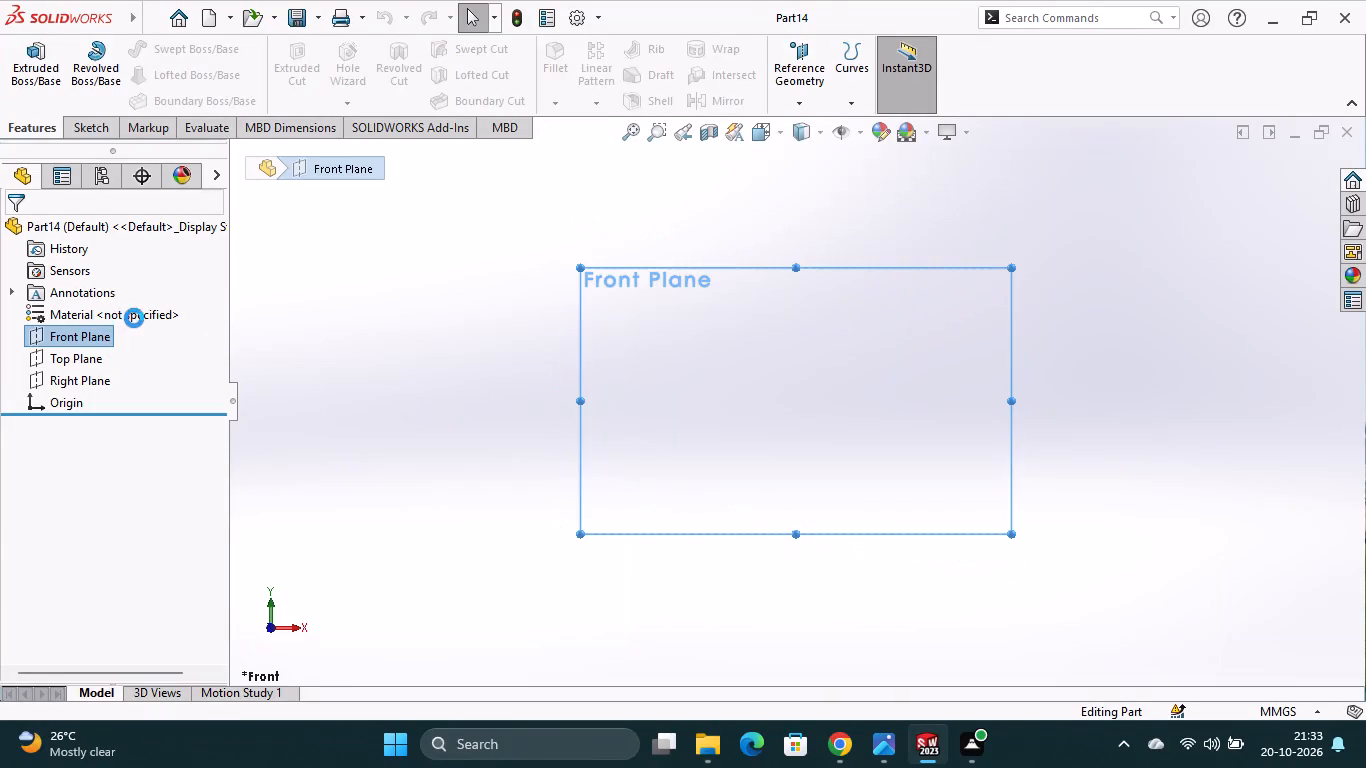
Sketch a closed L-shaped profile on the Front Plane from the origin, about 170 mm long and 60 mm high.
{"action": "left_click", "coordinate": [132, 46]}
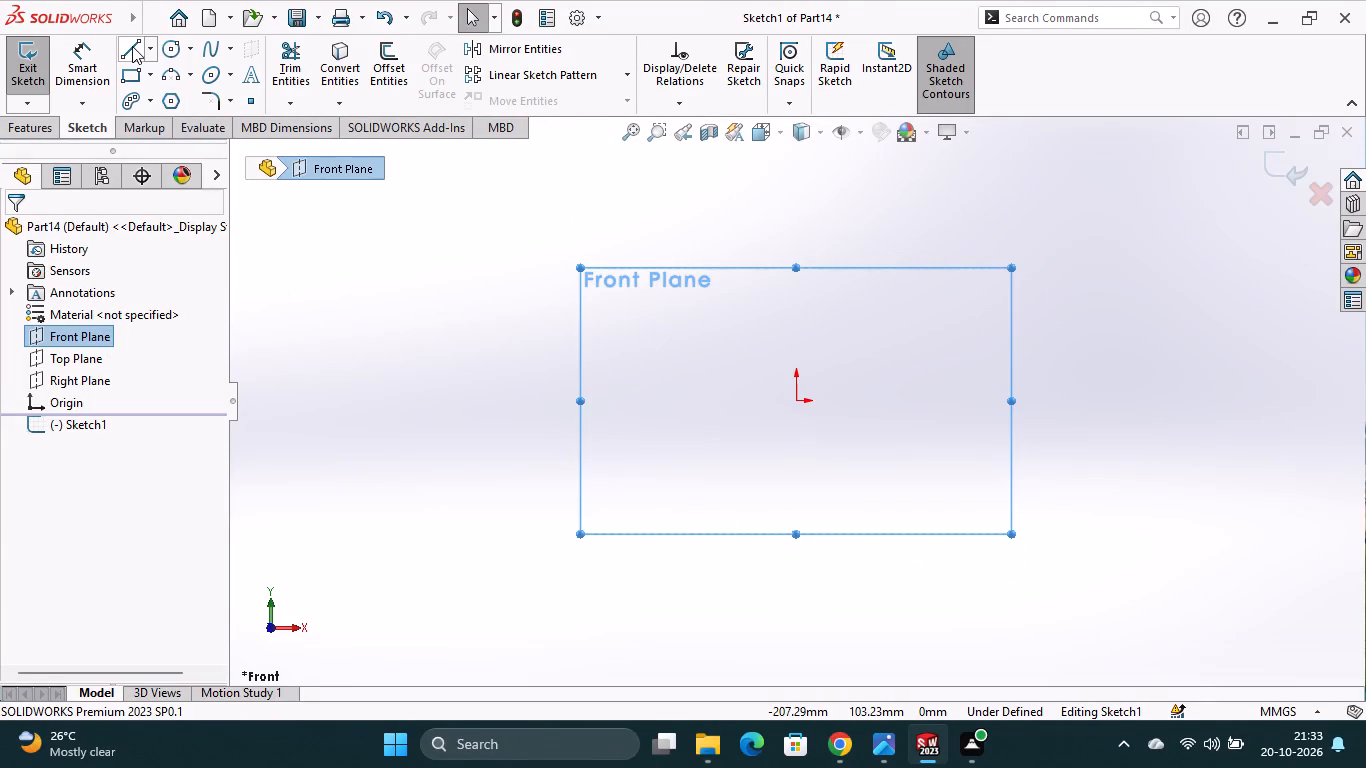
{"action": "left_click", "coordinate": [793, 399]}
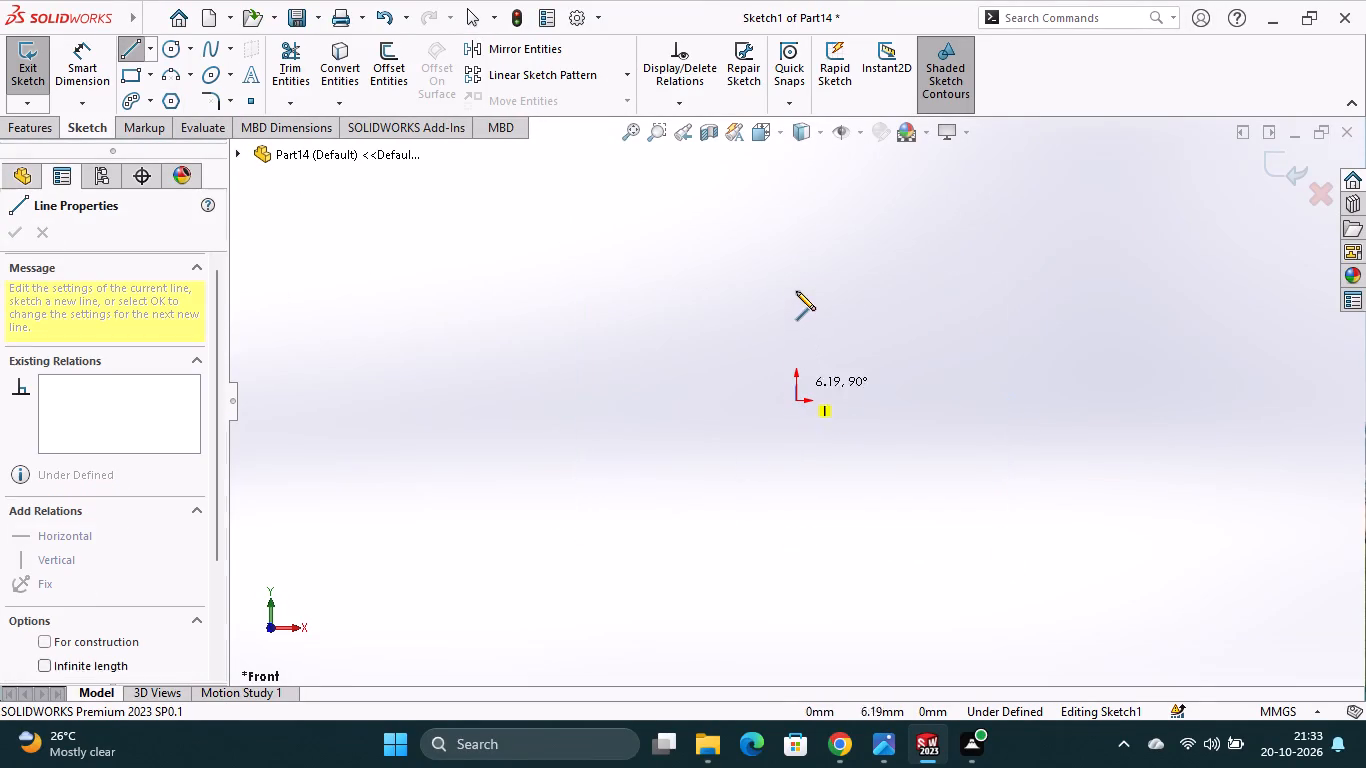
{"action": "left_click", "coordinate": [797, 256]}
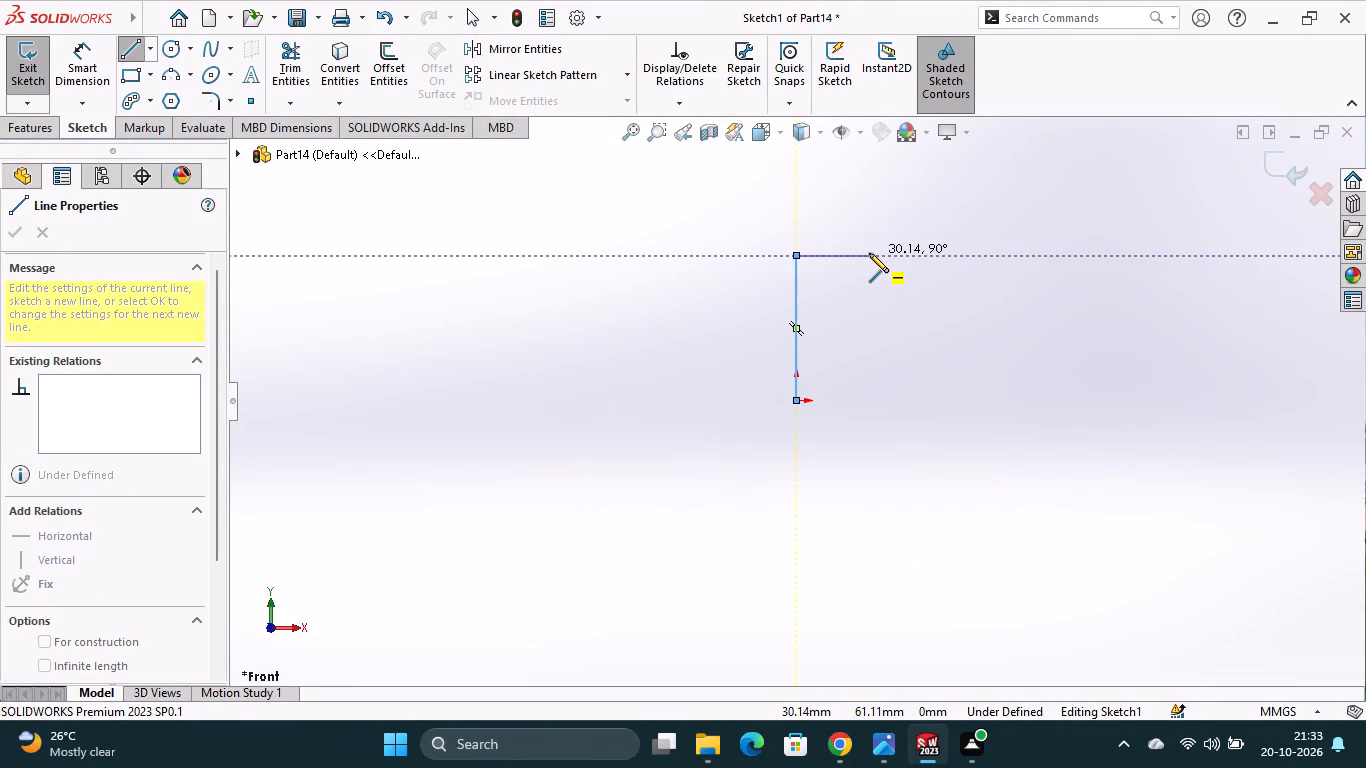
{"action": "left_click", "coordinate": [869, 253]}
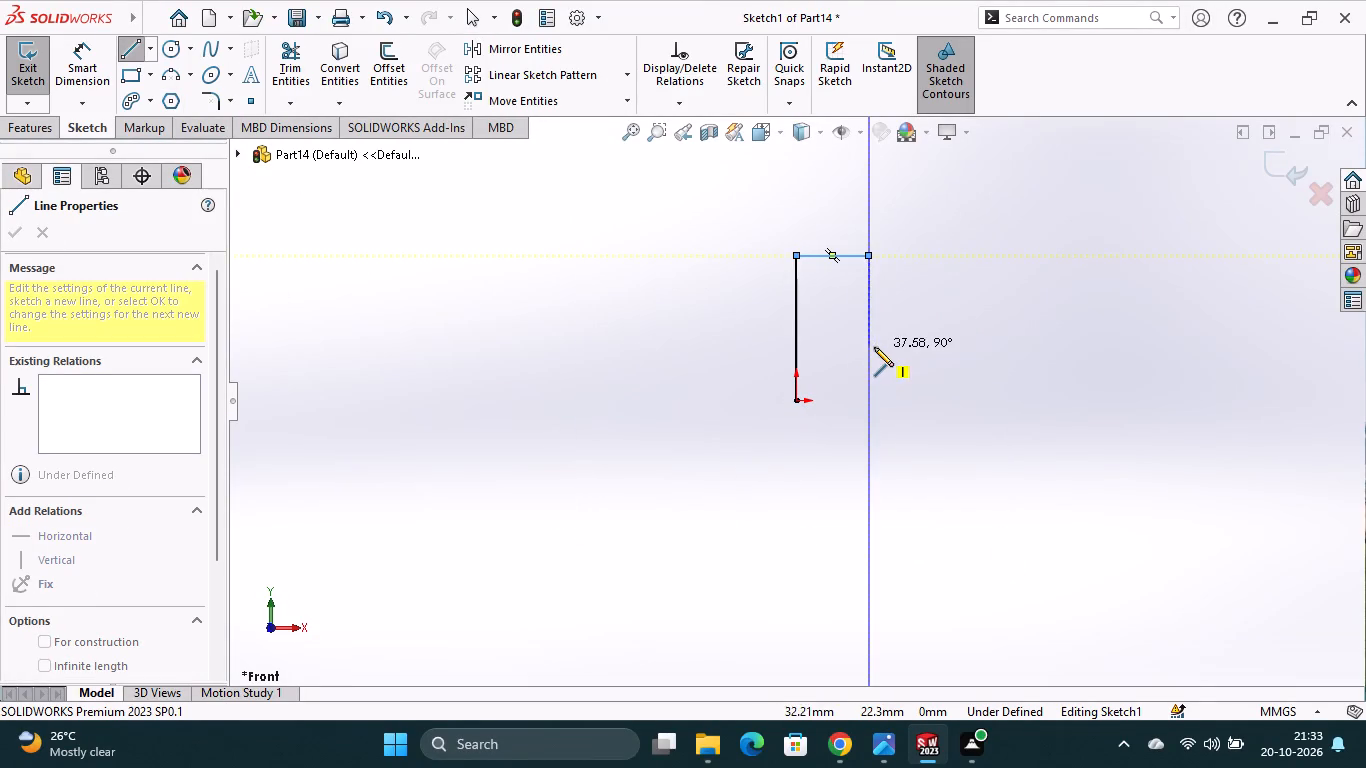
{"action": "left_click", "coordinate": [874, 347]}
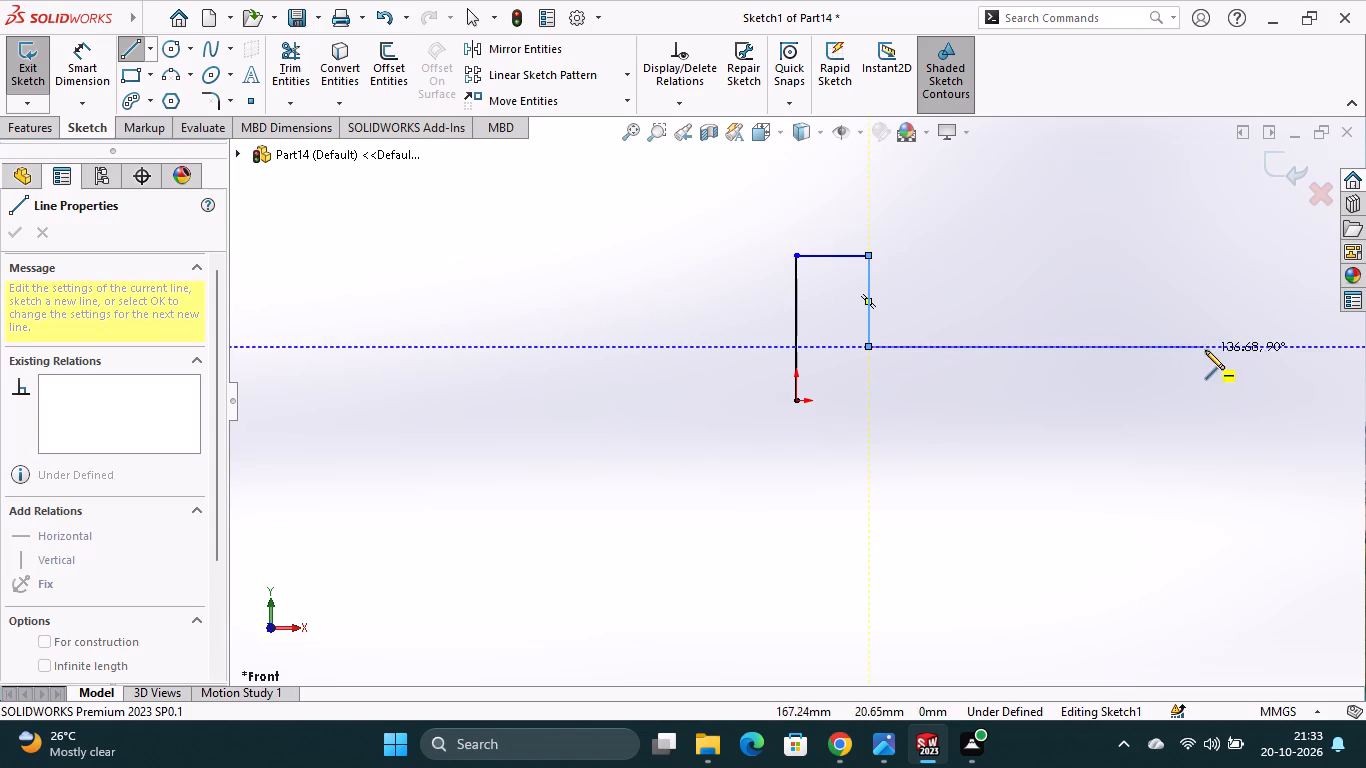
{"action": "left_click", "coordinate": [1207, 350]}
{"action": "left_click", "coordinate": [1204, 417]}
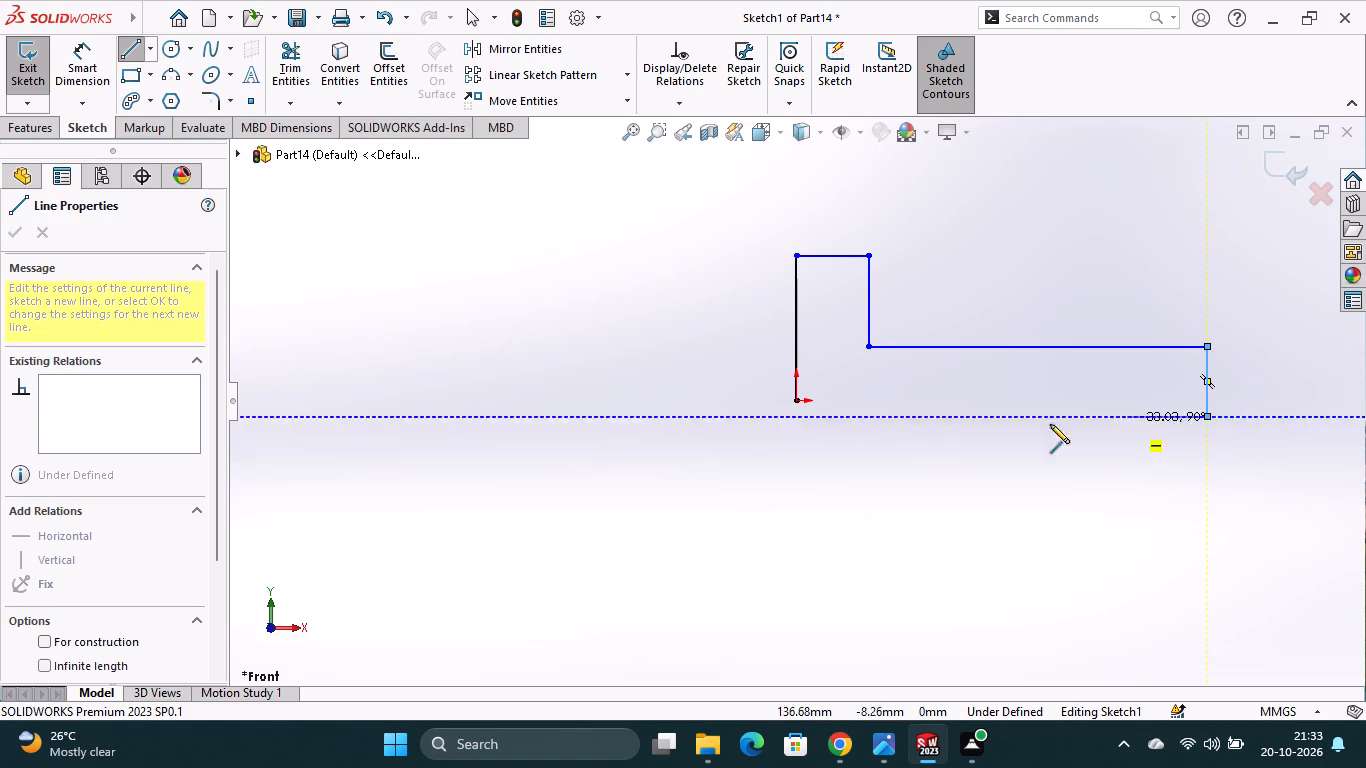
{"action": "left_click", "coordinate": [792, 404]}
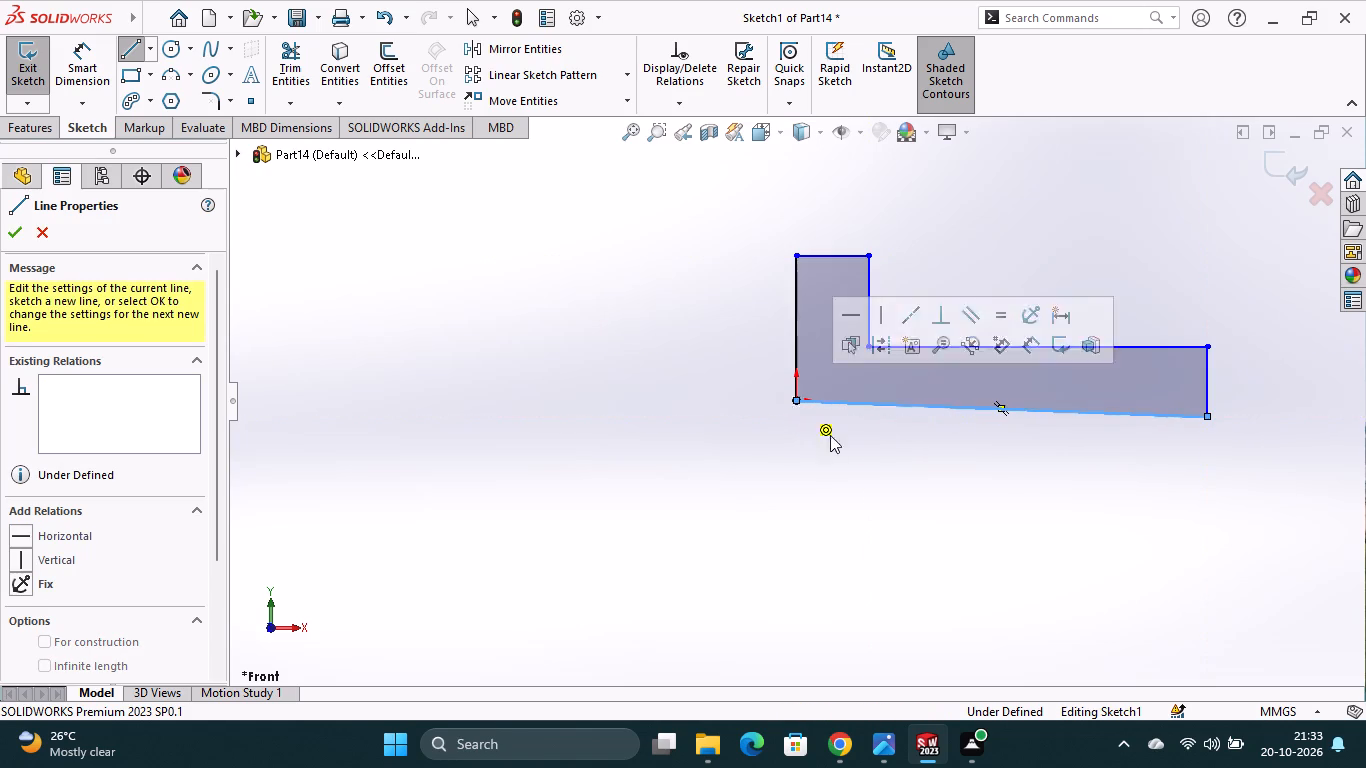
{"action": "key", "text": "Escape"}
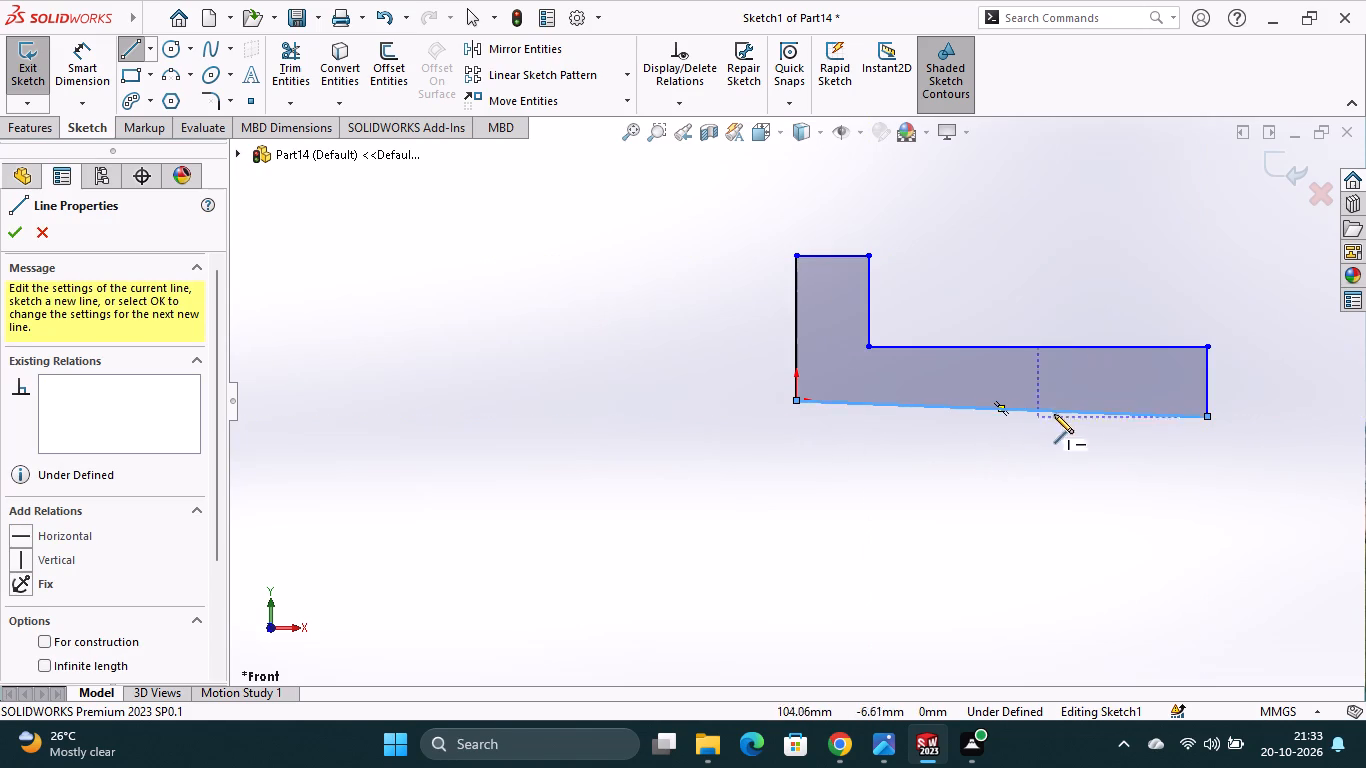
Make the sloping bottom line of the L-profile horizontal.
{"action": "right_click", "coordinate": [1056, 413]}
{"action": "left_click", "coordinate": [1087, 357]}
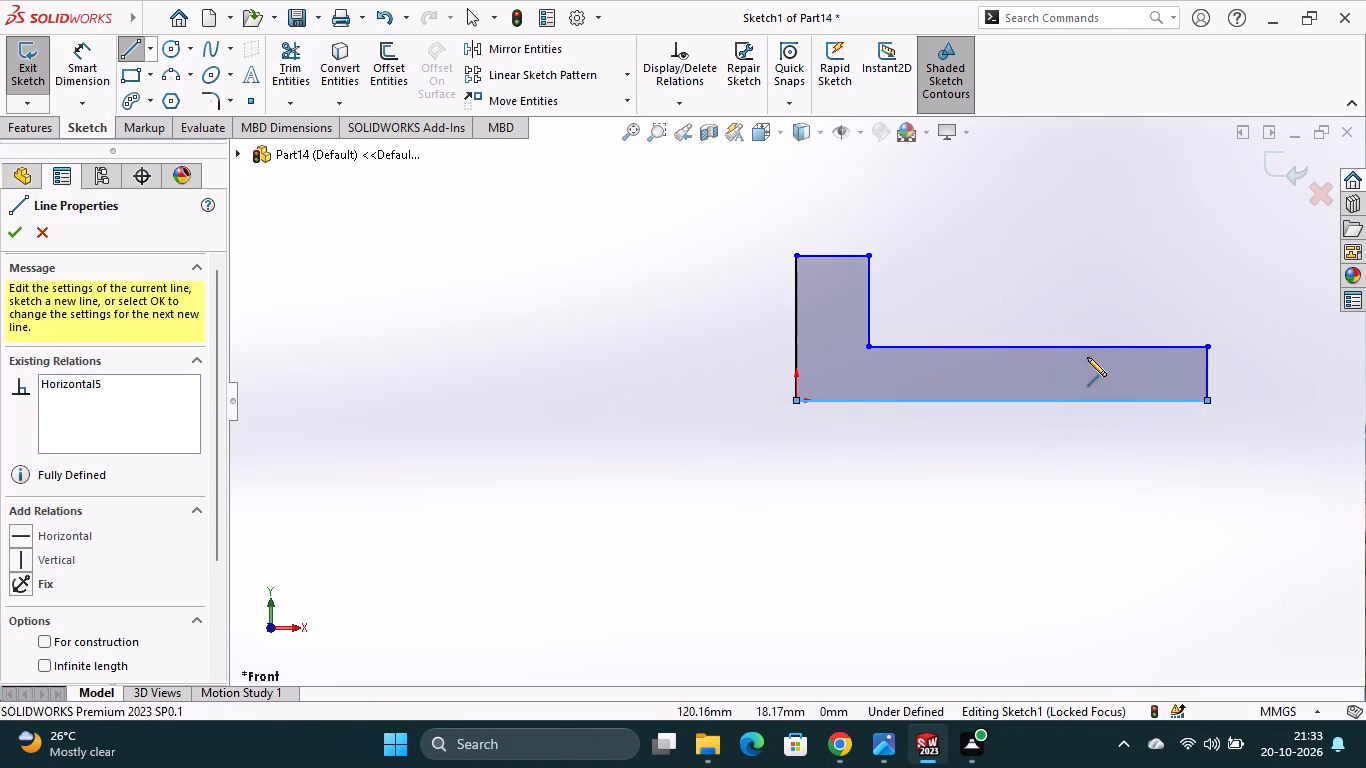
{"action": "left_click", "coordinate": [23, 233]}
Dimension the L-profile's base with a 140 mm bottom length and a 30 mm end height.
{"action": "left_click", "coordinate": [97, 64]}
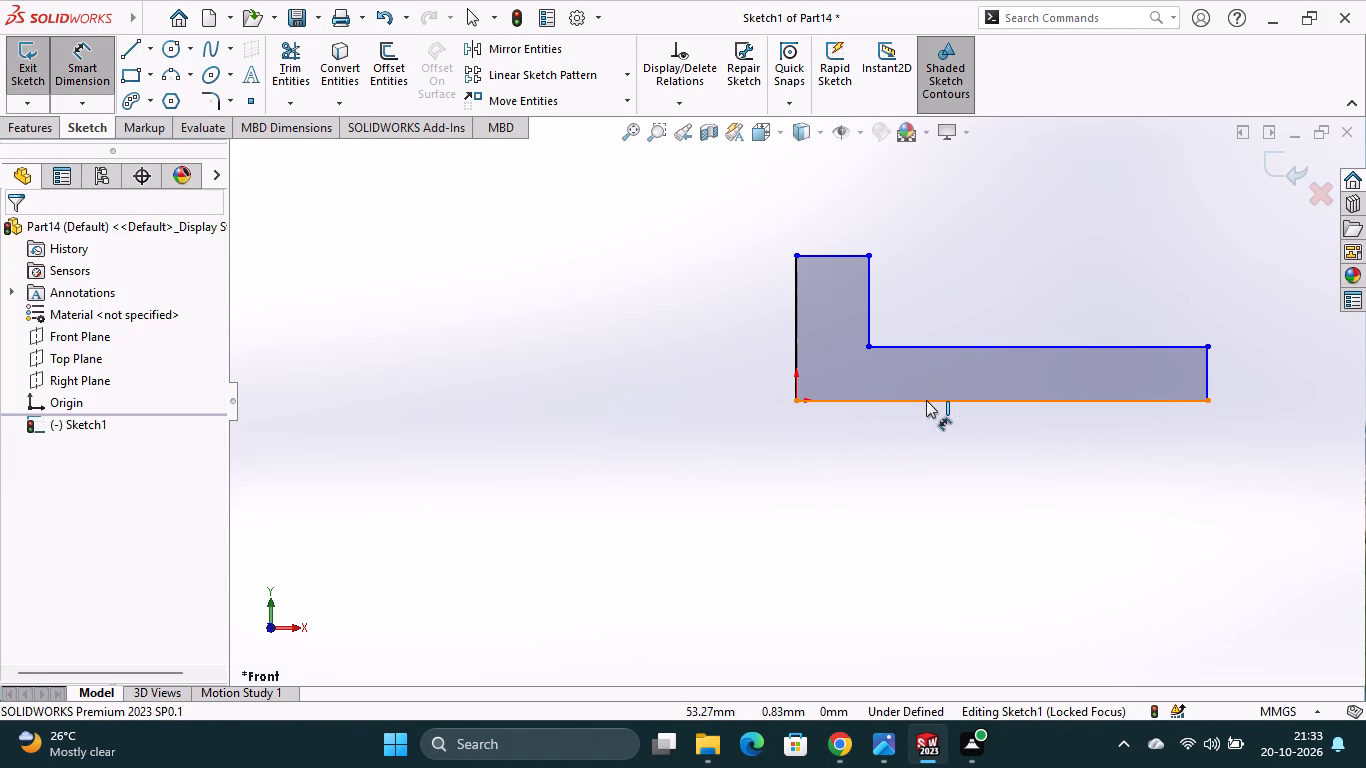
{"action": "left_click", "coordinate": [926, 400]}
{"action": "left_click", "coordinate": [927, 438]}
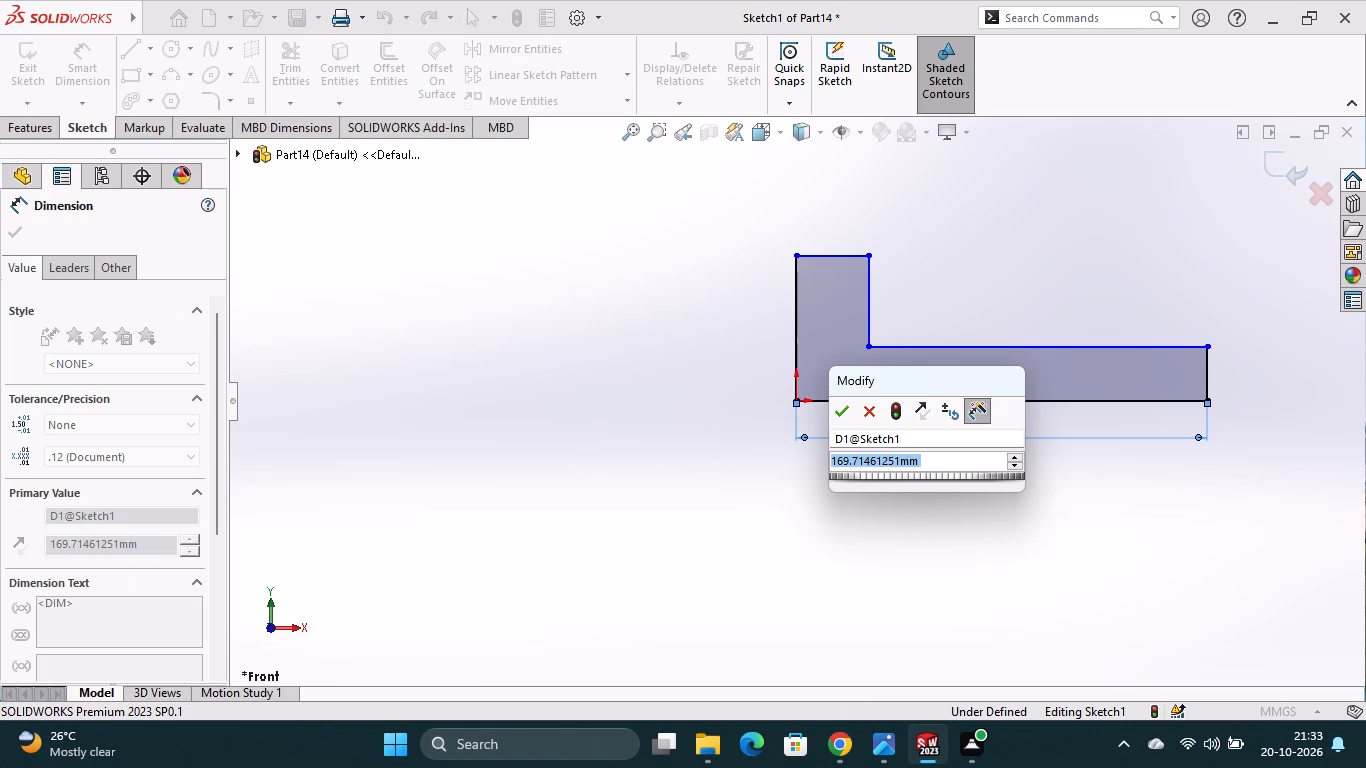
{"action": "type", "text": "140"}
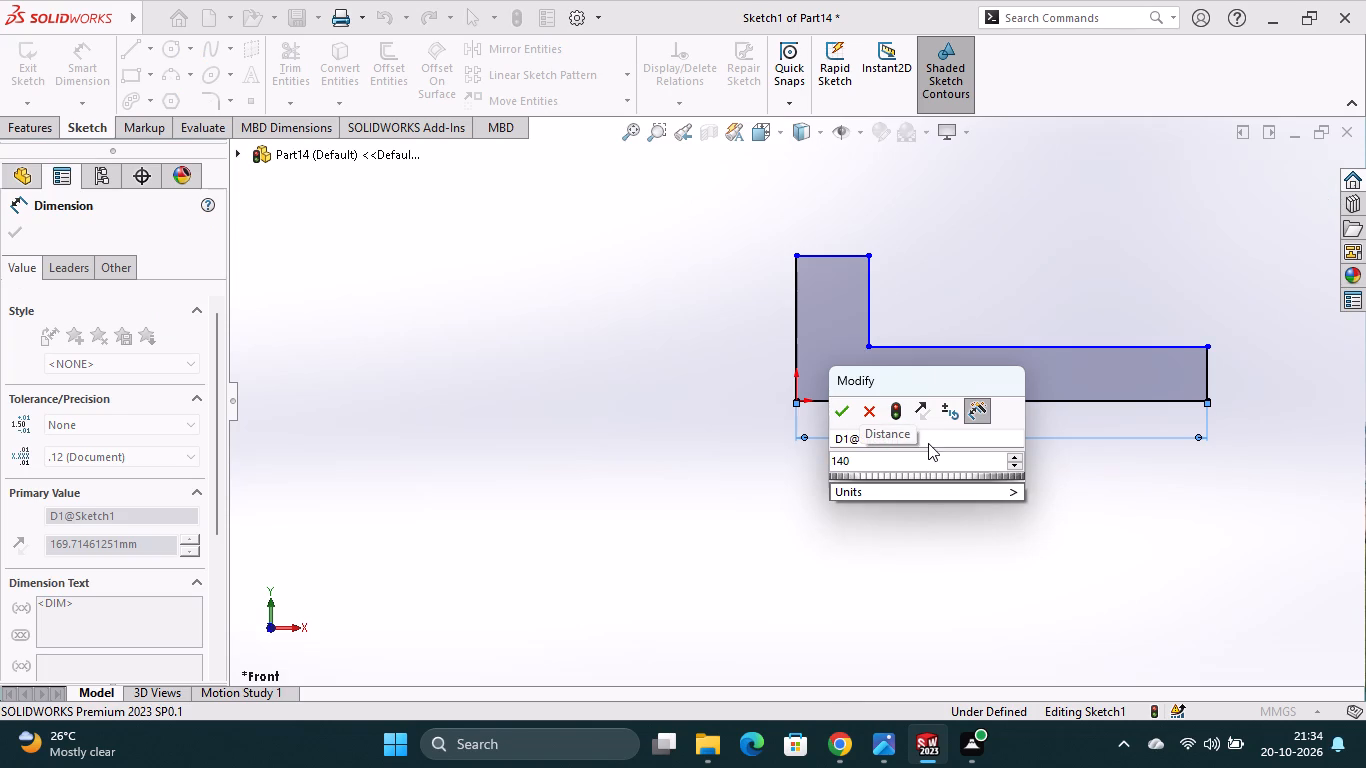
{"action": "key", "text": "Return"}
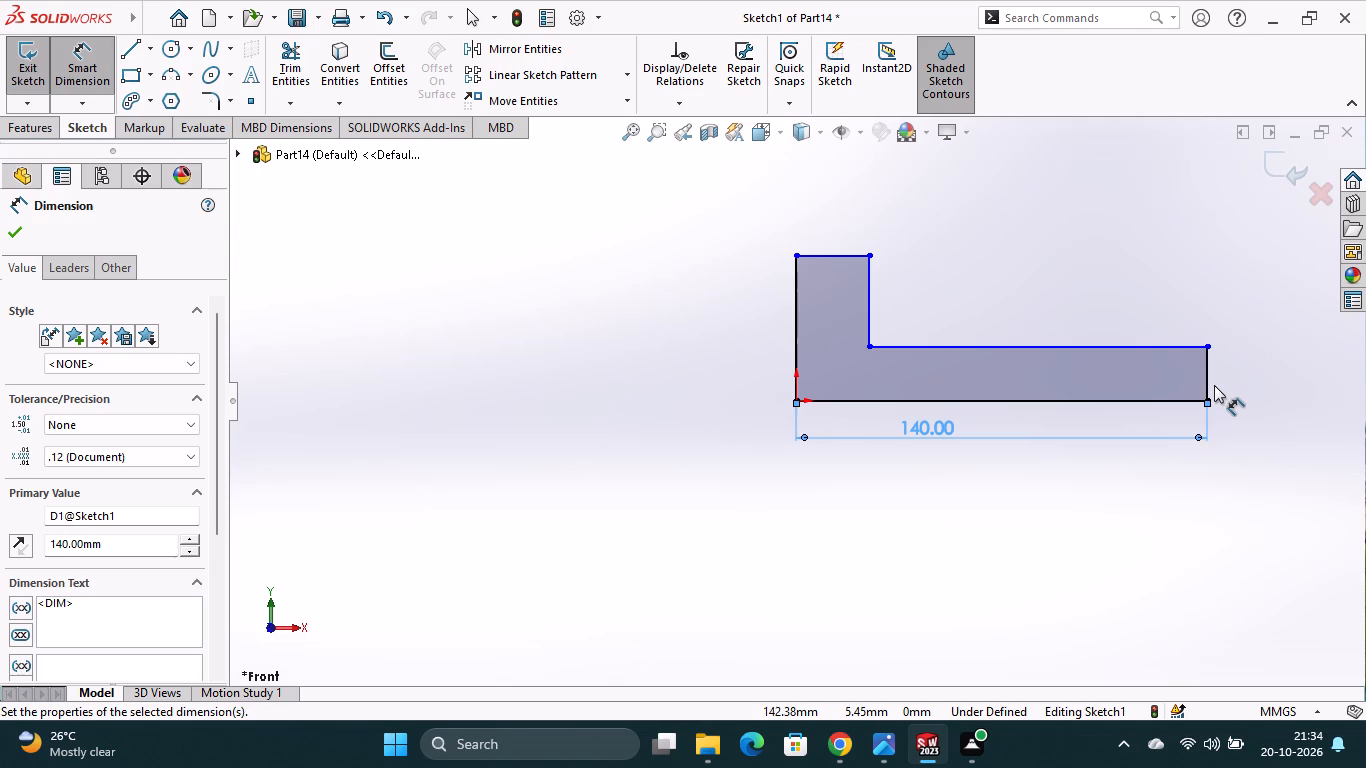
{"action": "left_click", "coordinate": [1208, 377]}
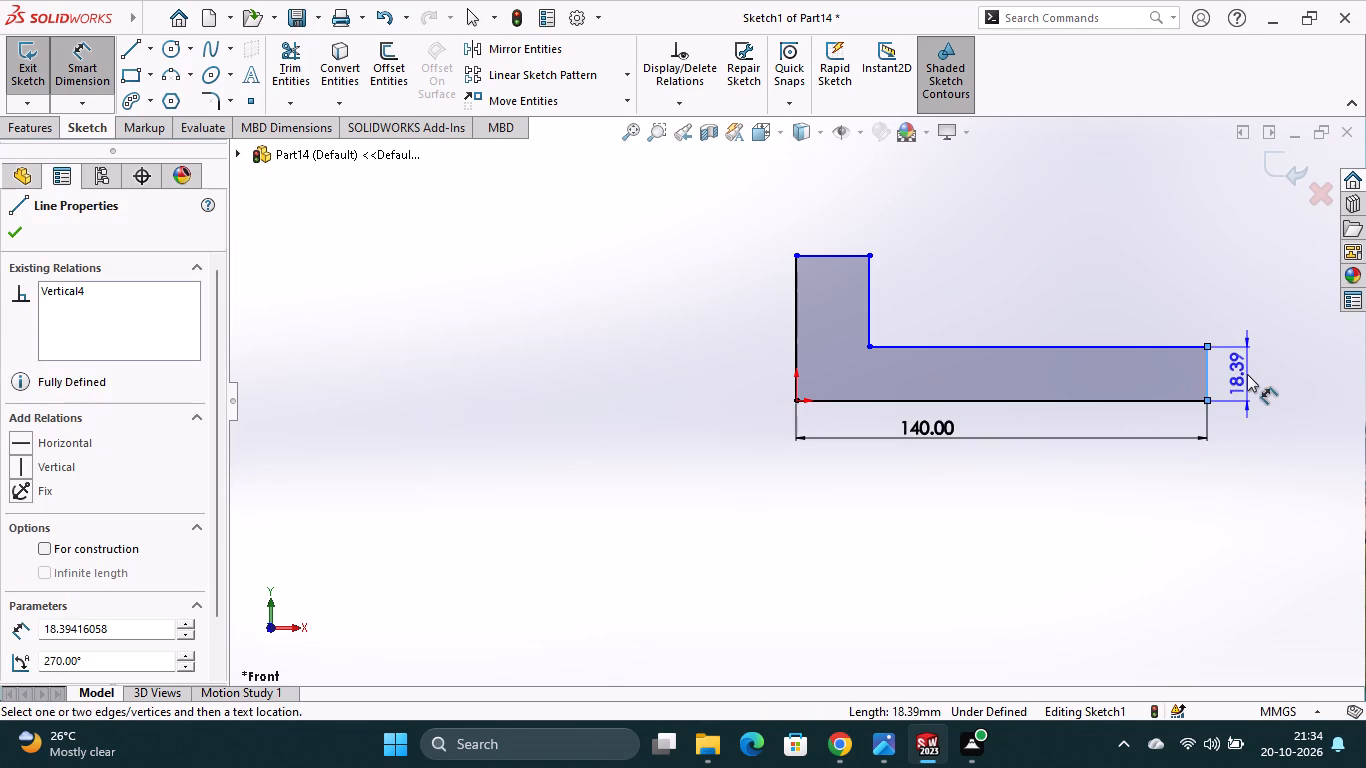
{"action": "left_click", "coordinate": [1248, 375]}
{"action": "type", "text": "15"}
{"action": "key", "text": "BackSpace"}
{"action": "key", "text": "BackSpace"}
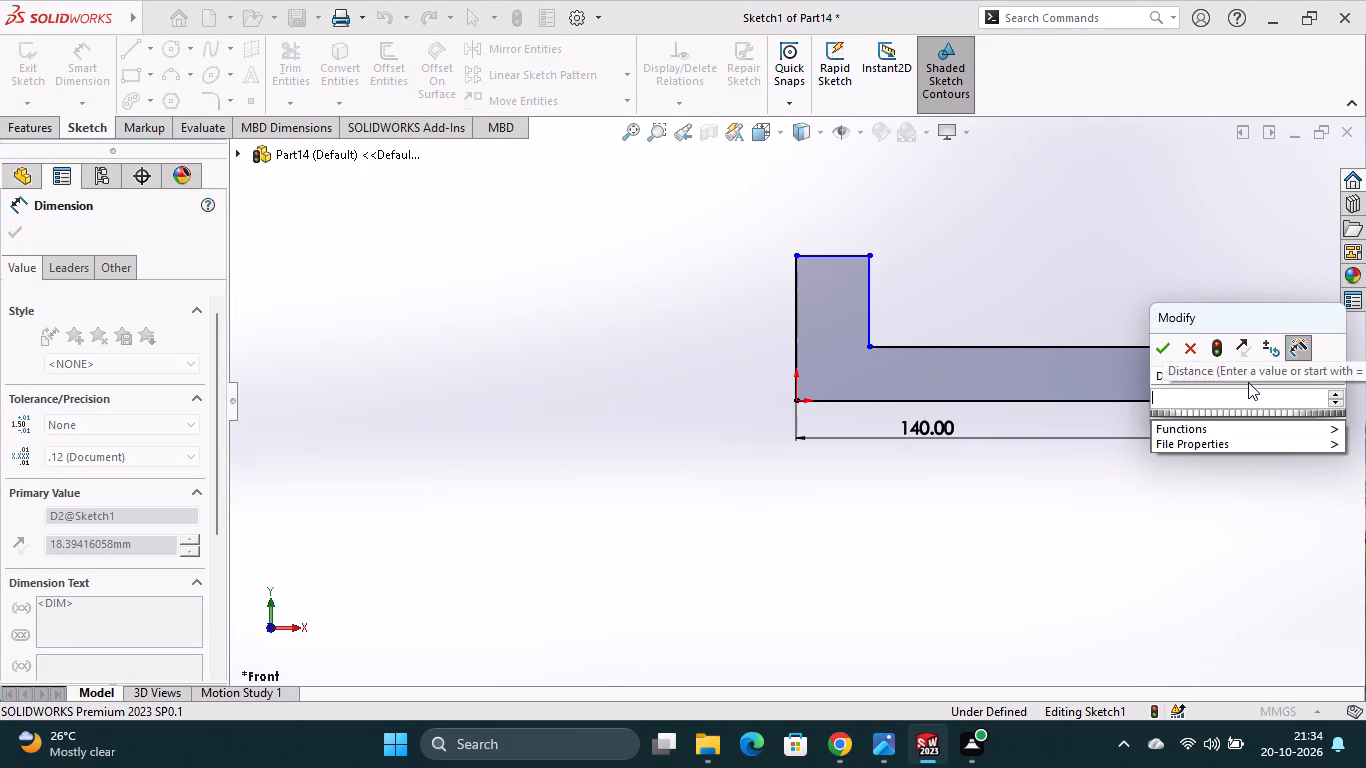
{"action": "key", "text": "3"}
{"action": "key", "text": "0"}
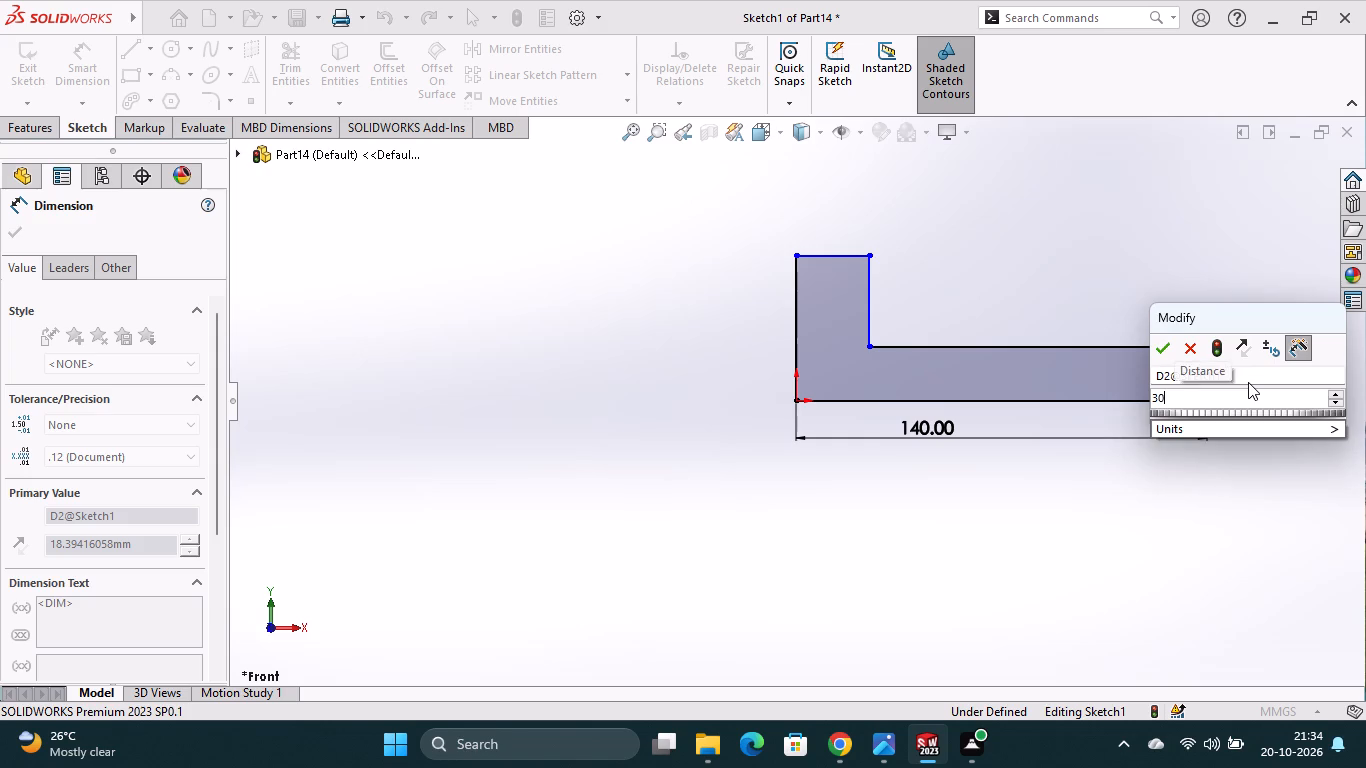
{"action": "key", "text": "Return"}
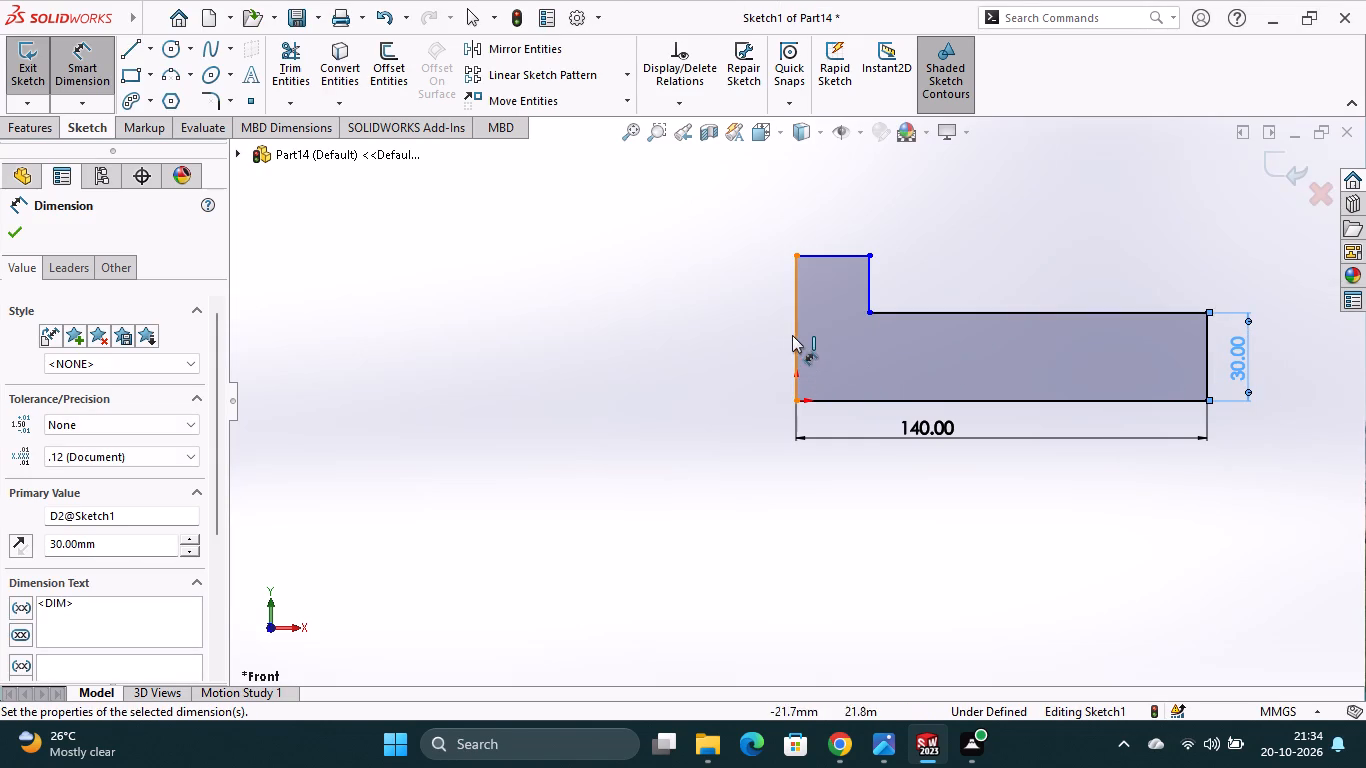
Dimension the L-profile's upright with a 54 mm overall height and an 18 mm top width.
{"action": "left_click", "coordinate": [795, 331]}
{"action": "left_click", "coordinate": [777, 340]}
{"action": "type", "text": "54"}
{"action": "key", "text": "Return"}
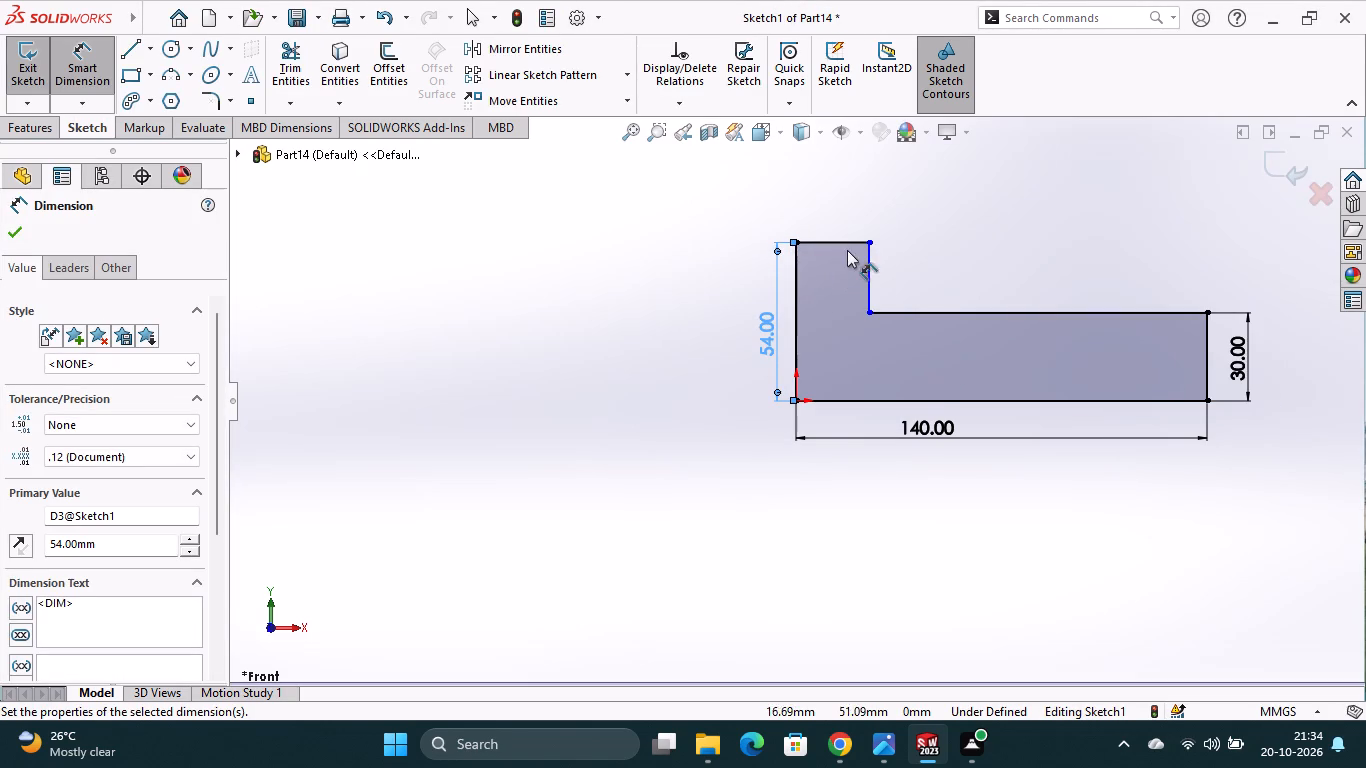
{"action": "left_click", "coordinate": [847, 243]}
{"action": "left_click", "coordinate": [840, 206]}
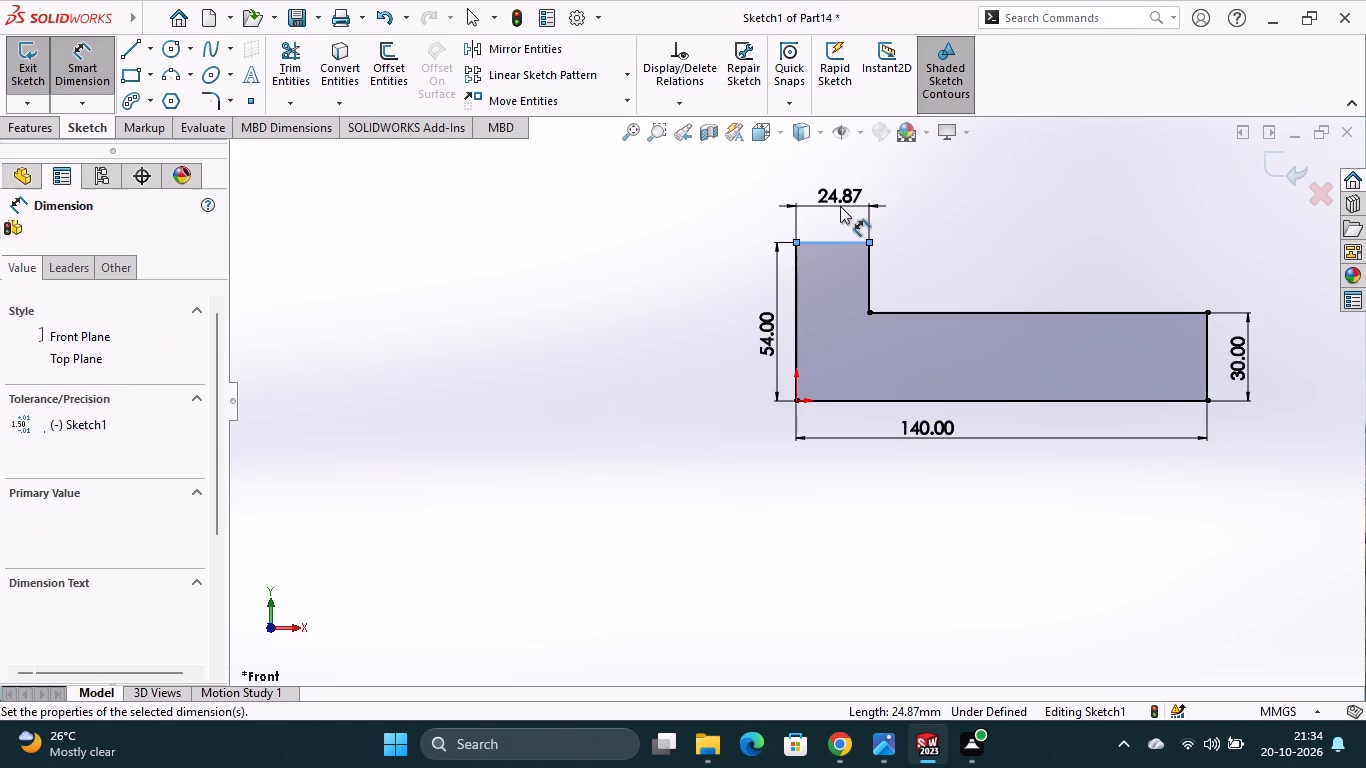
{"action": "type", "text": "18"}
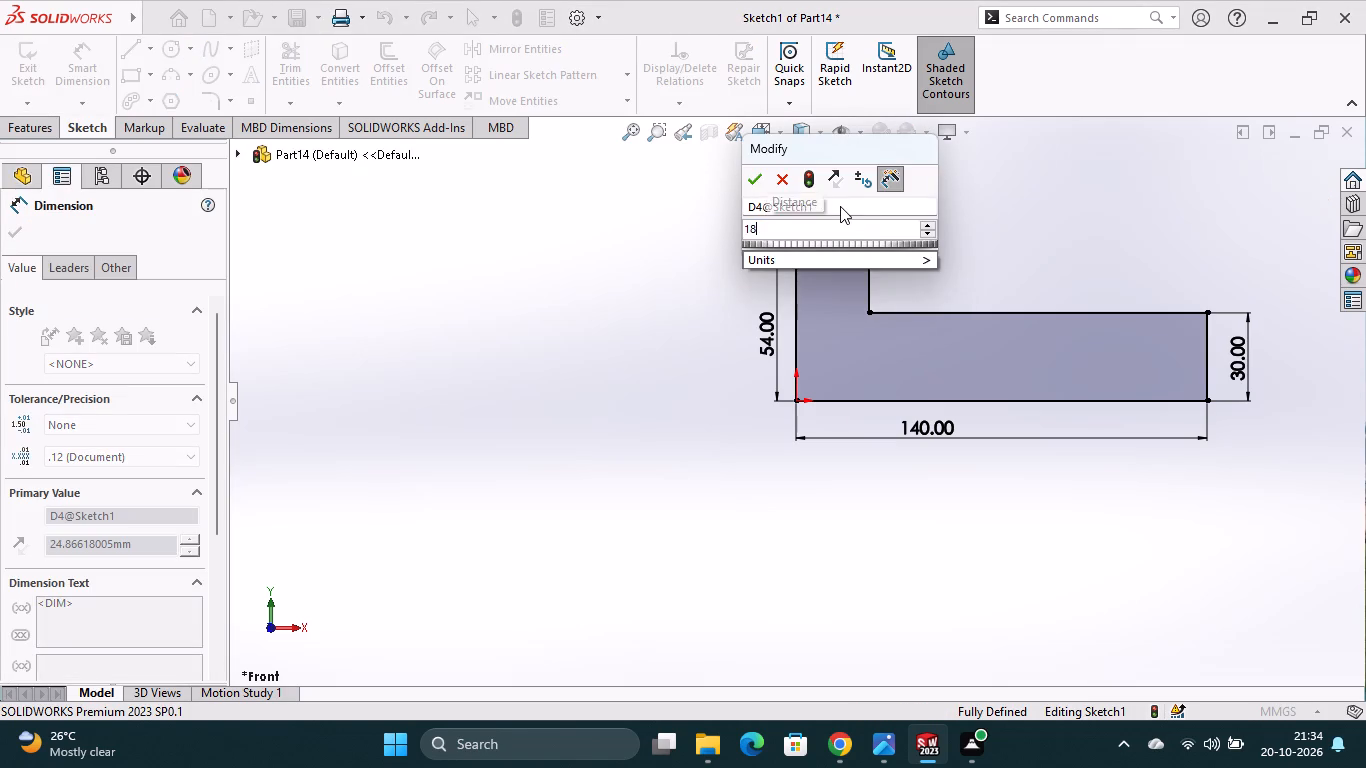
{"action": "key", "text": "Return"}
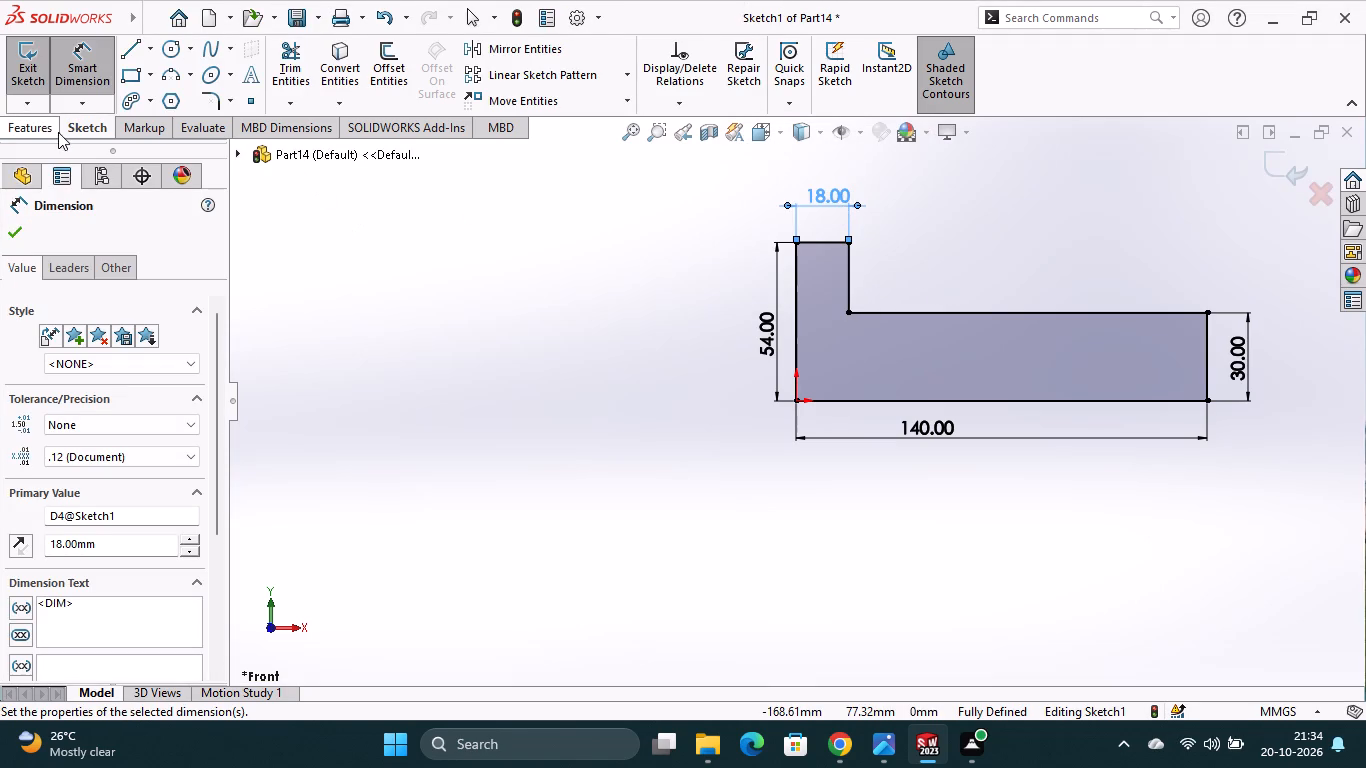
Extrude the L-profile as a boss with the Mid Plane end condition and a depth of 82 mm.
{"action": "left_click", "coordinate": [44, 128]}
{"action": "left_click", "coordinate": [44, 86]}
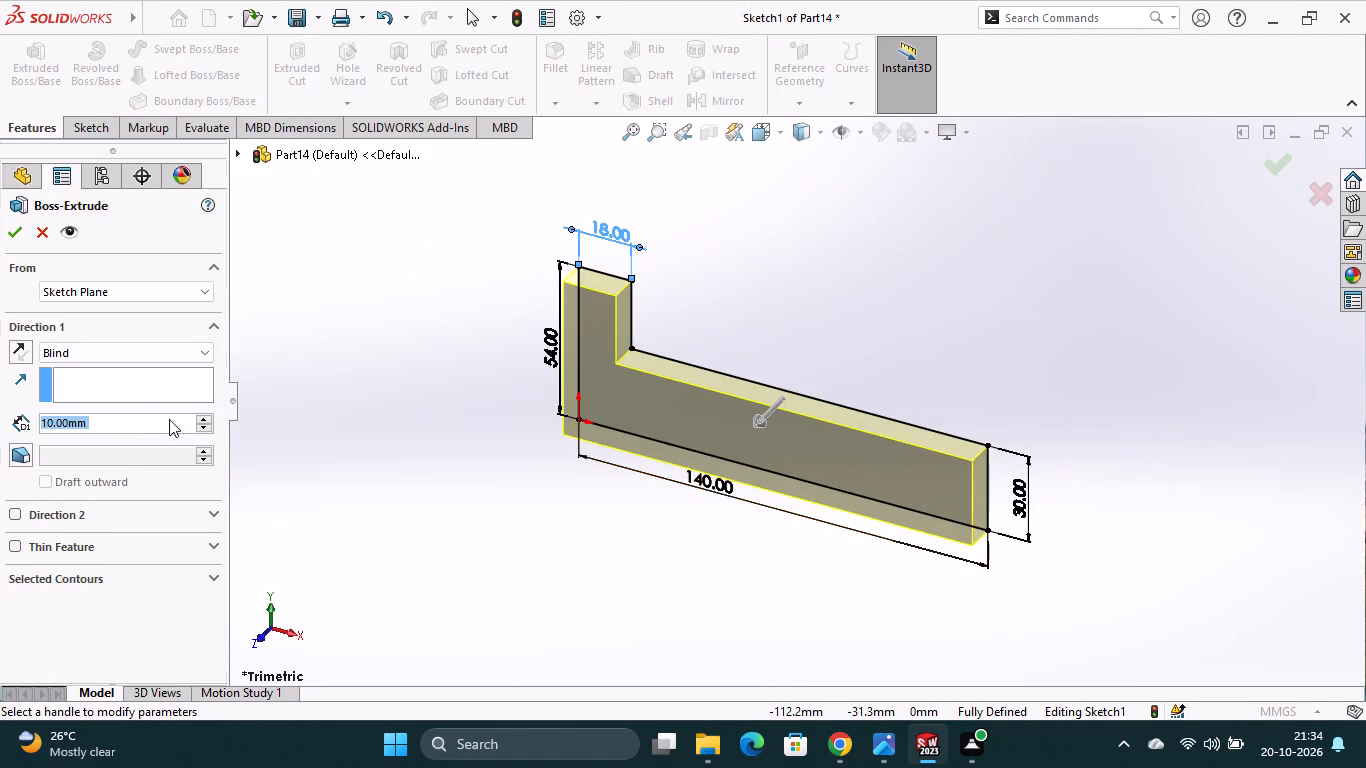
{"action": "left_click", "coordinate": [114, 356]}
{"action": "left_click", "coordinate": [104, 436]}
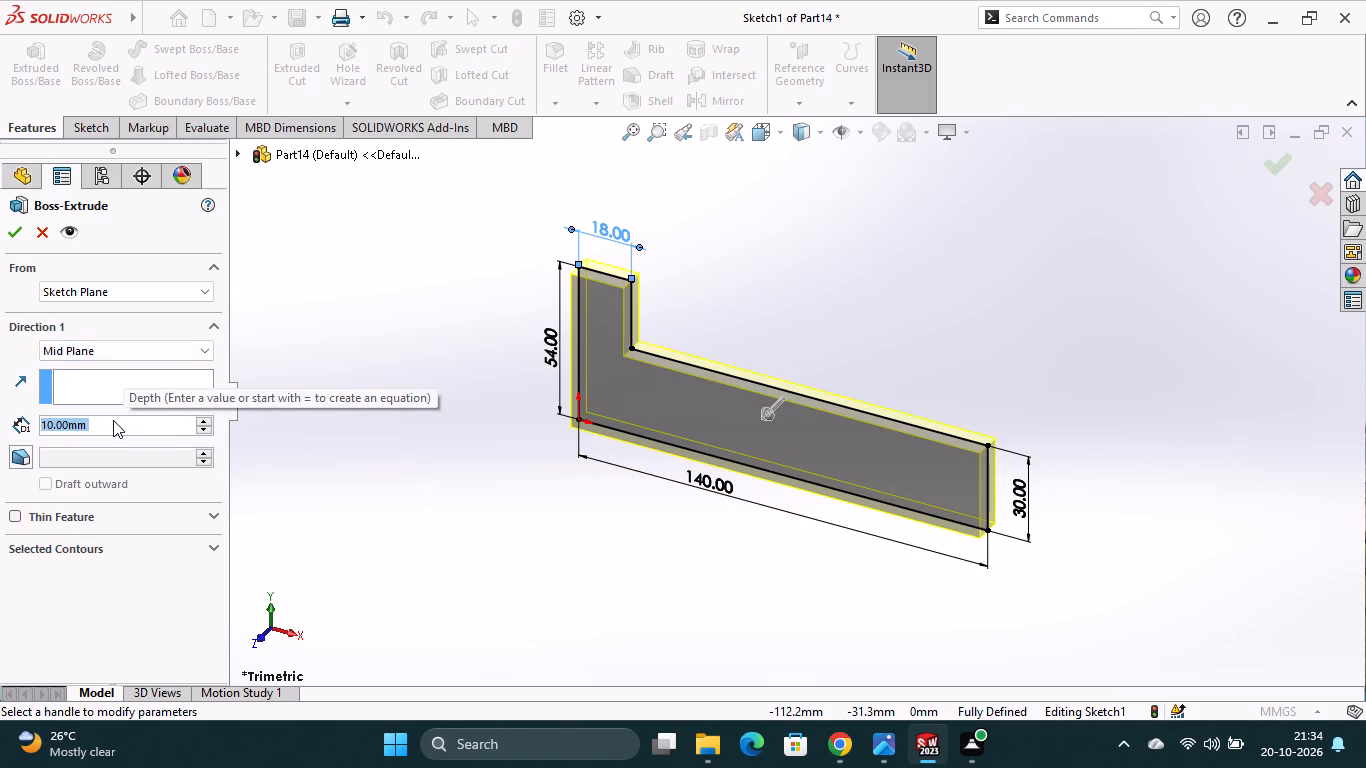
{"action": "type", "text": "82"}
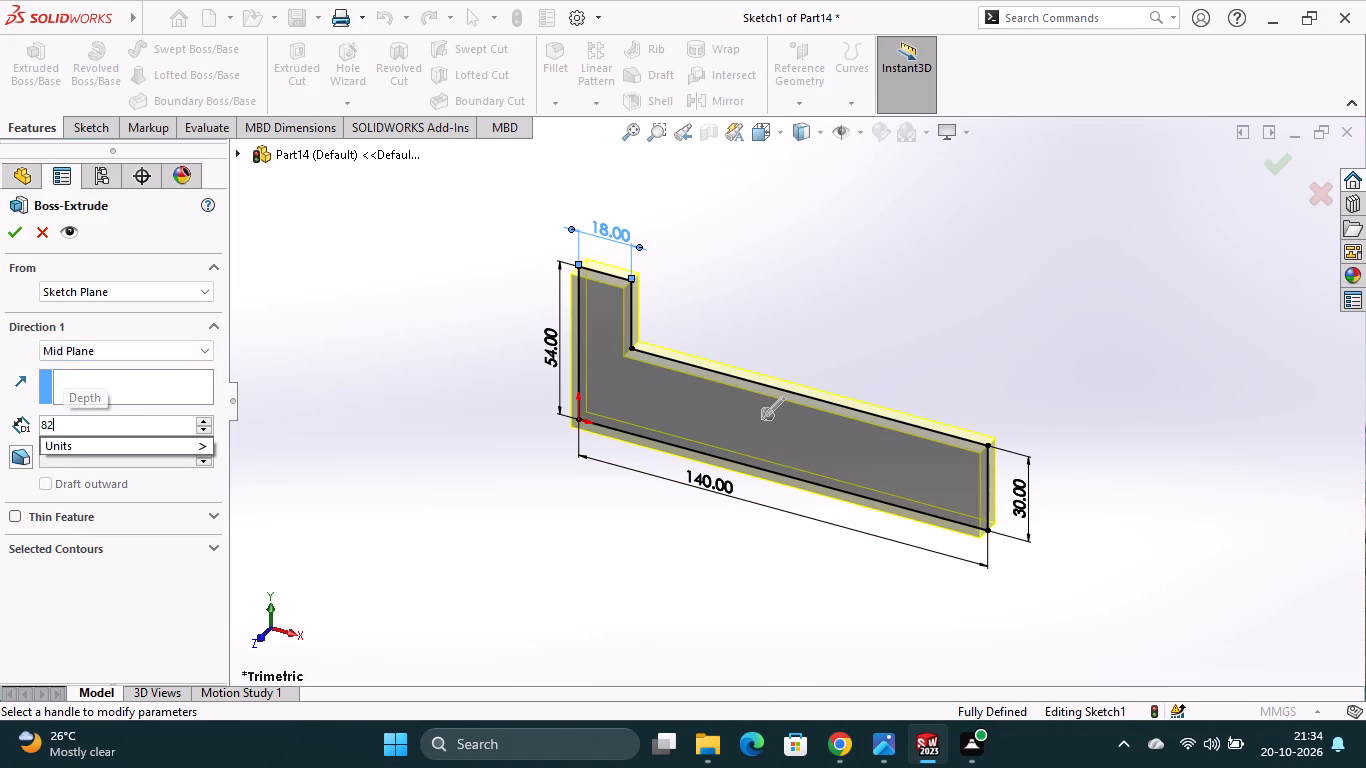
{"action": "key", "text": "Return"}
{"action": "left_click", "coordinate": [13, 237]}
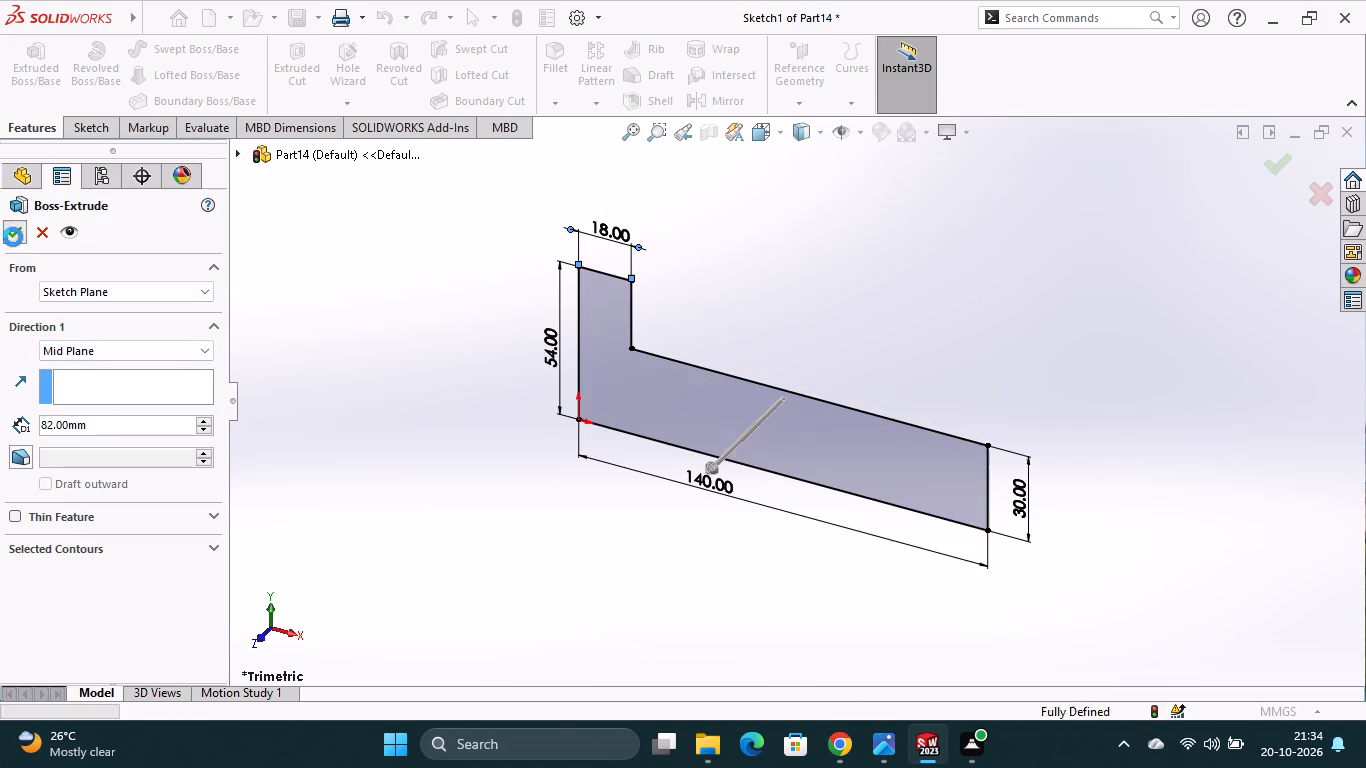
Sketch a full-width rectangle on the block's 30 mm high end face, from its top edge down about 15 mm.
{"action": "left_click", "coordinate": [1018, 502]}
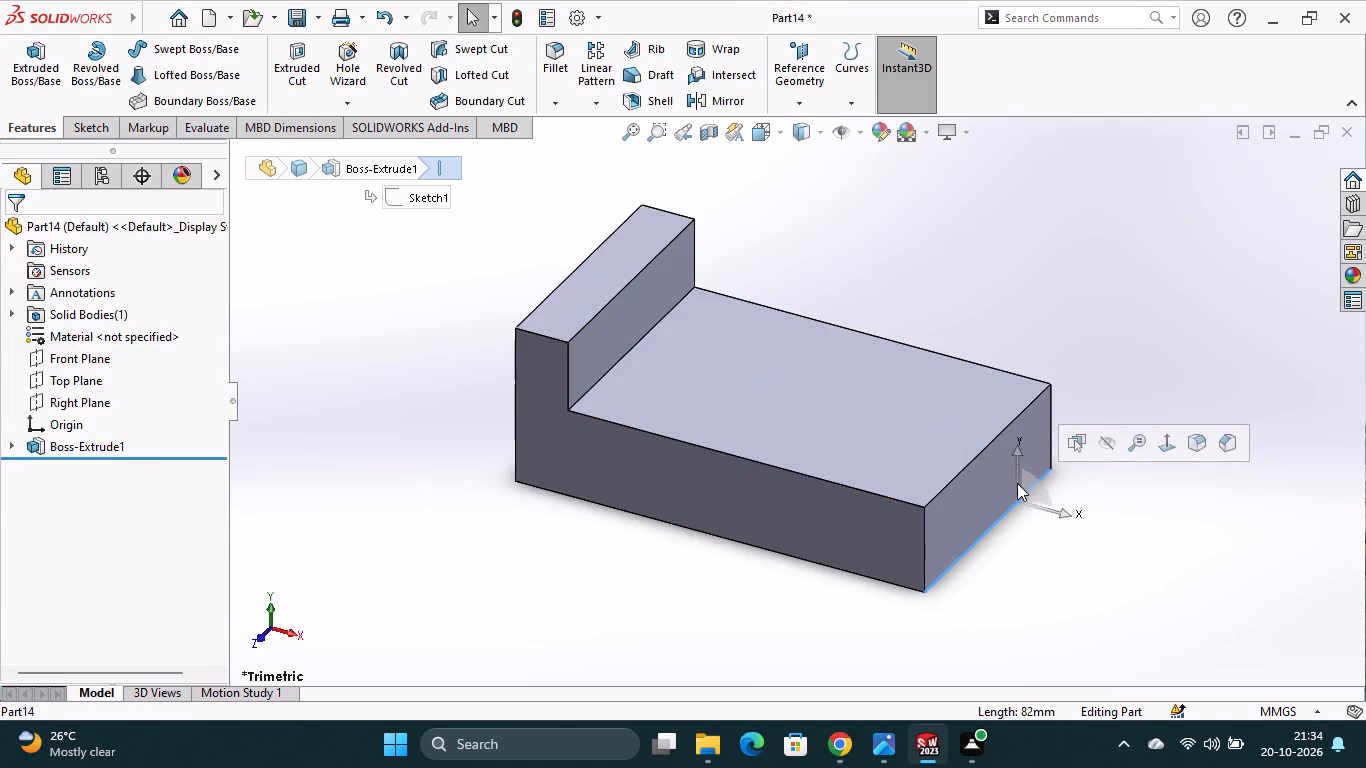
{"action": "left_click", "coordinate": [1006, 477]}
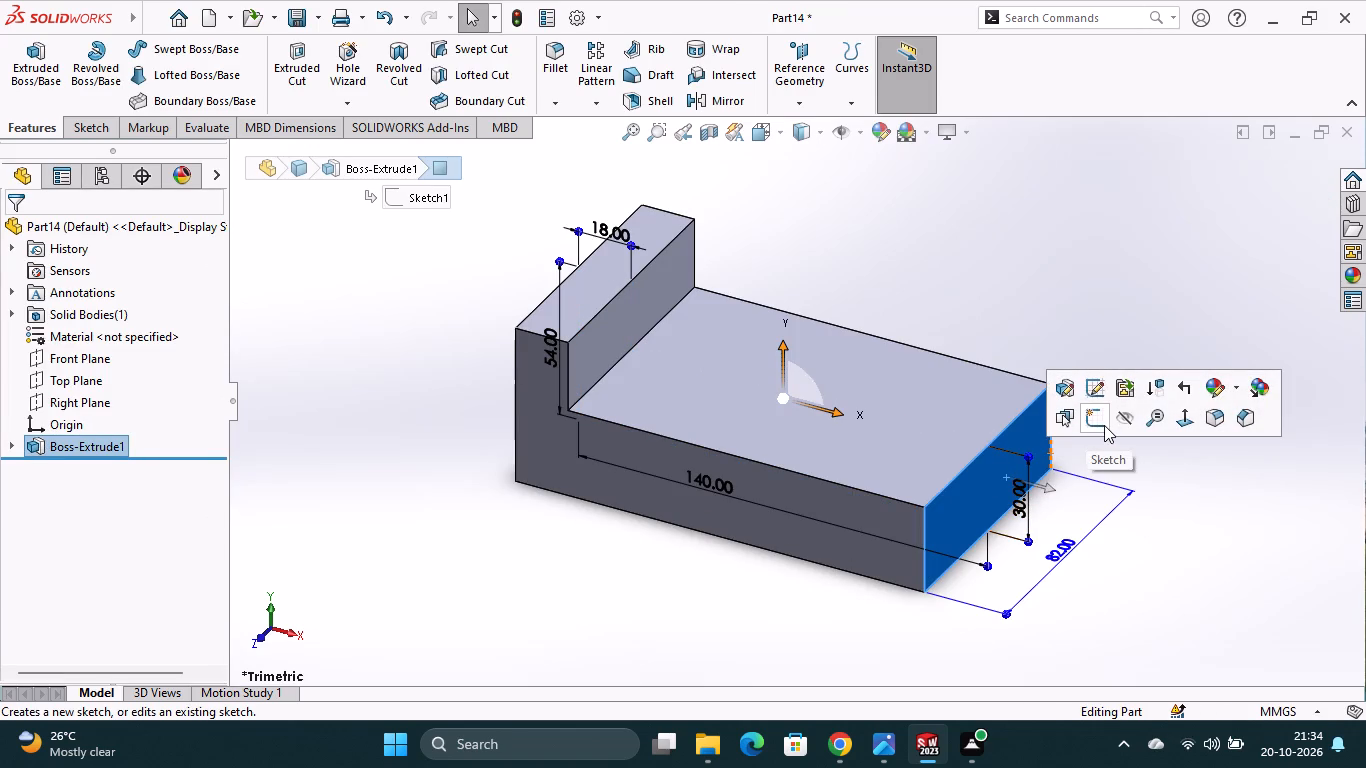
{"action": "left_click", "coordinate": [1105, 419]}
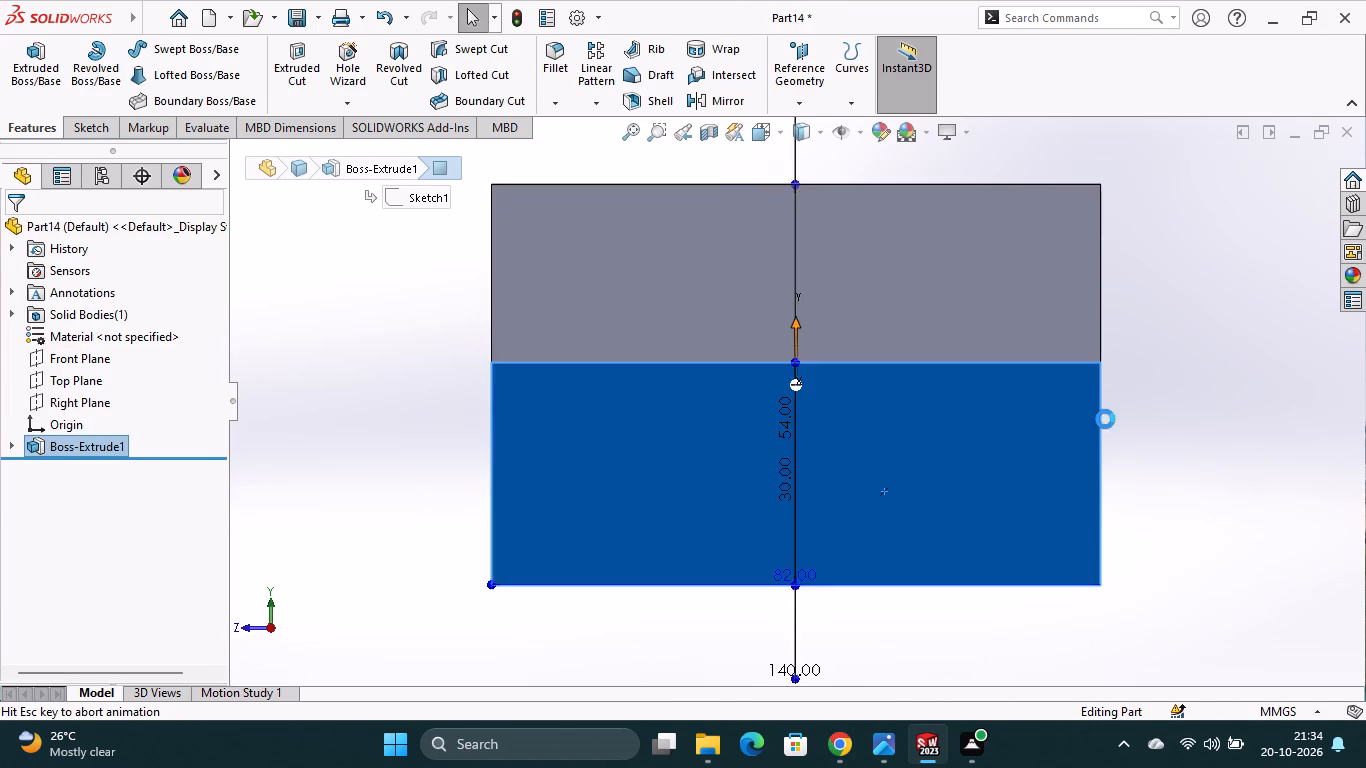
{"action": "left_click", "coordinate": [134, 78]}
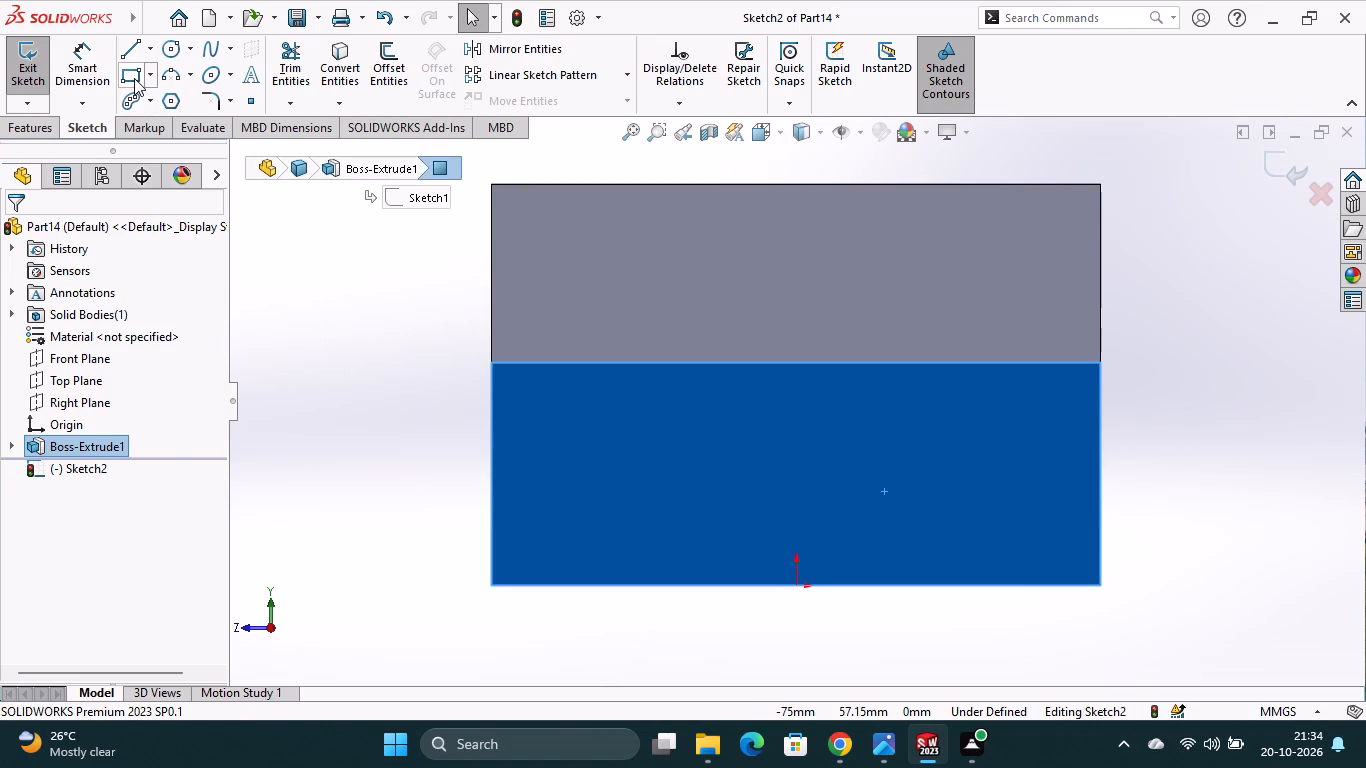
{"action": "left_click", "coordinate": [492, 365]}
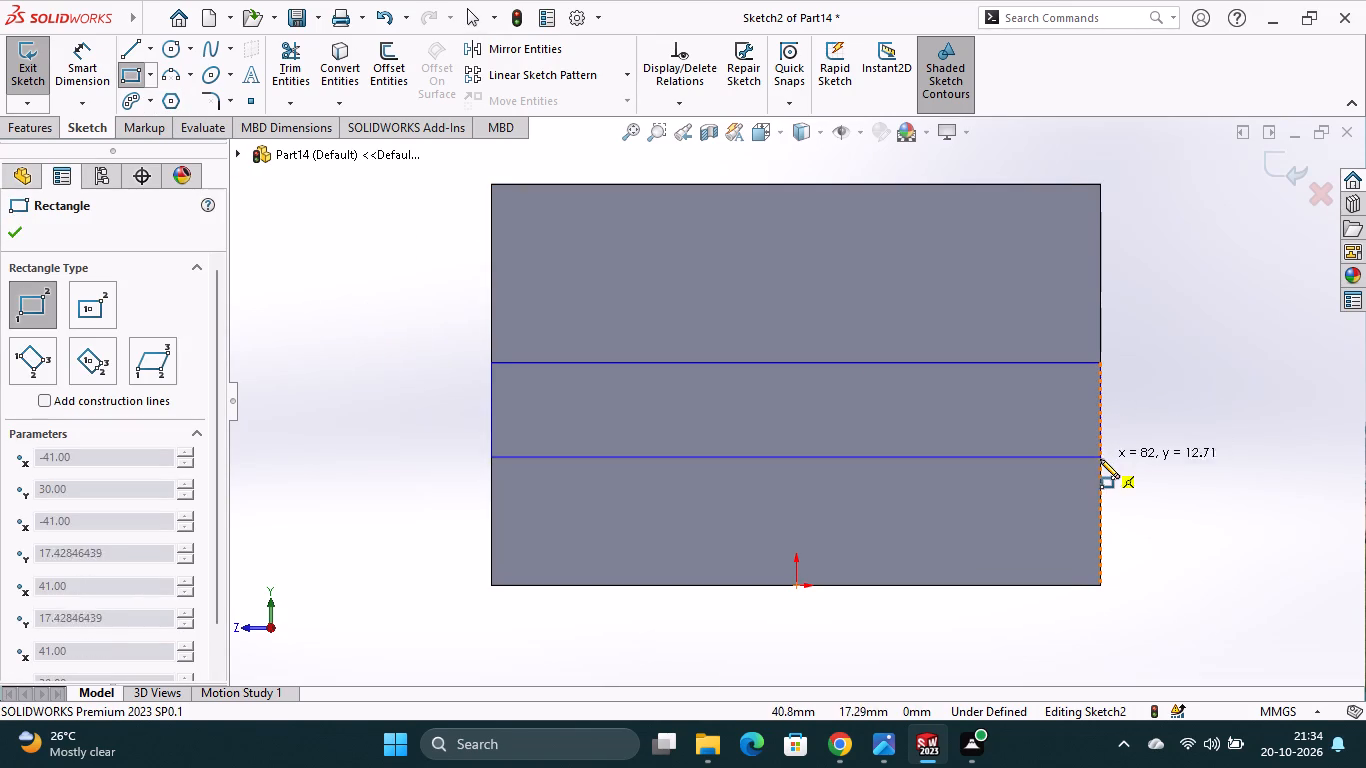
{"action": "left_click", "coordinate": [1100, 478]}
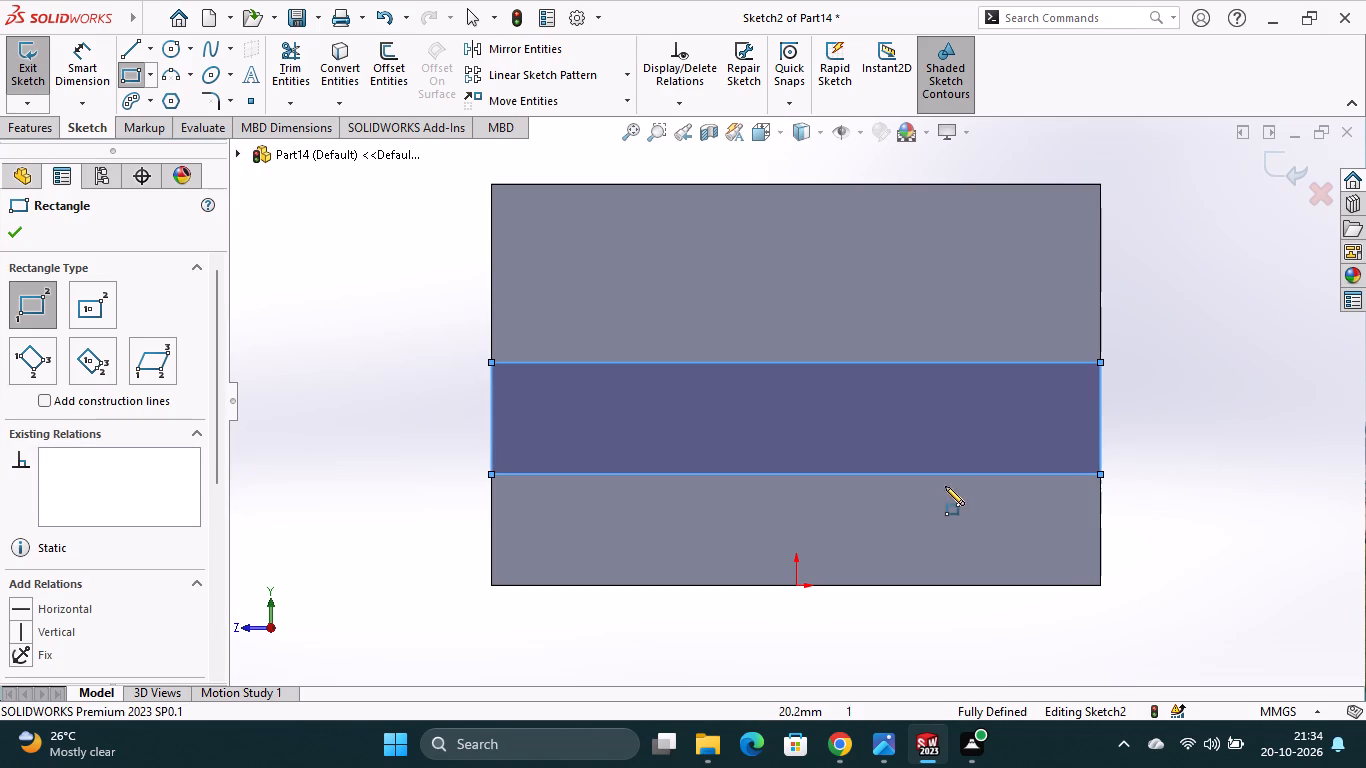
{"action": "key", "text": "Escape"}
Dimension the rectangle's height as a driven dimension.
{"action": "left_click", "coordinate": [93, 65]}
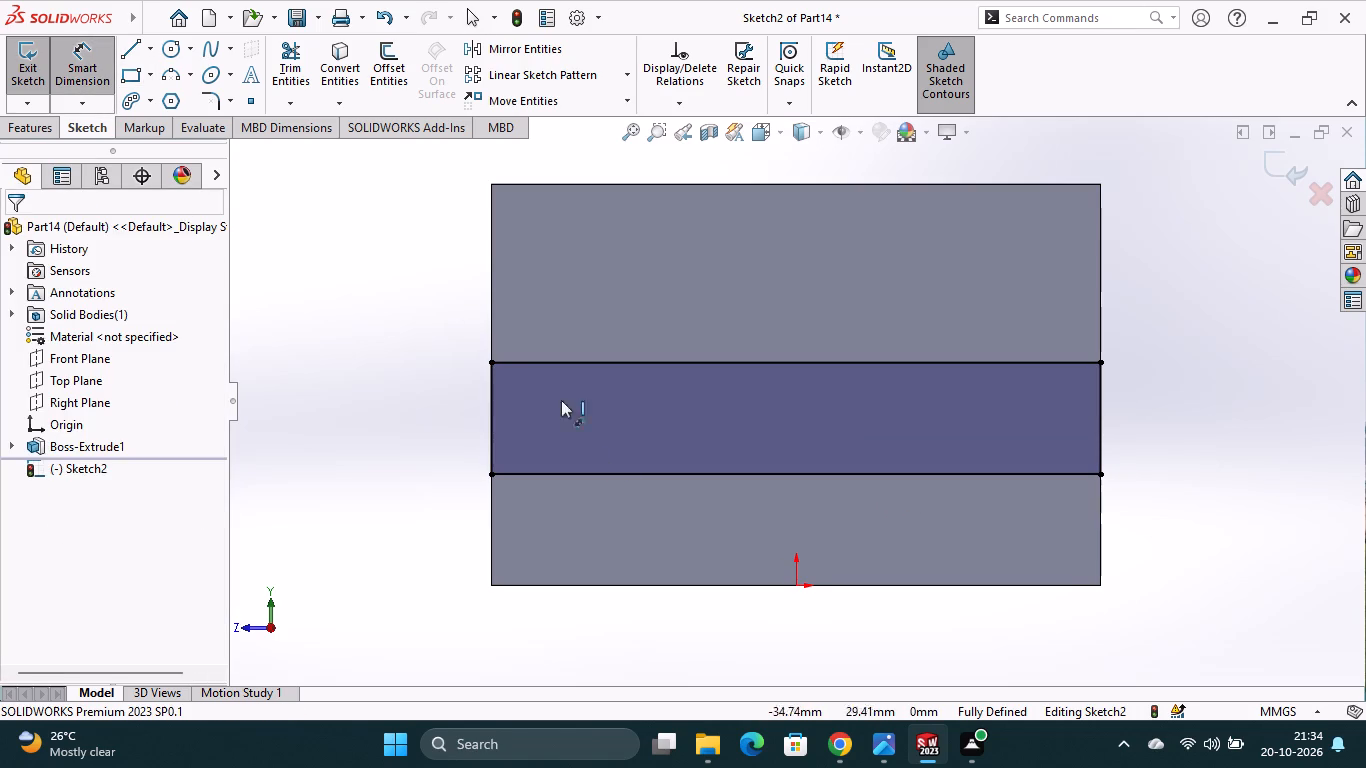
{"action": "left_click", "coordinate": [494, 417]}
{"action": "left_click", "coordinate": [458, 427]}
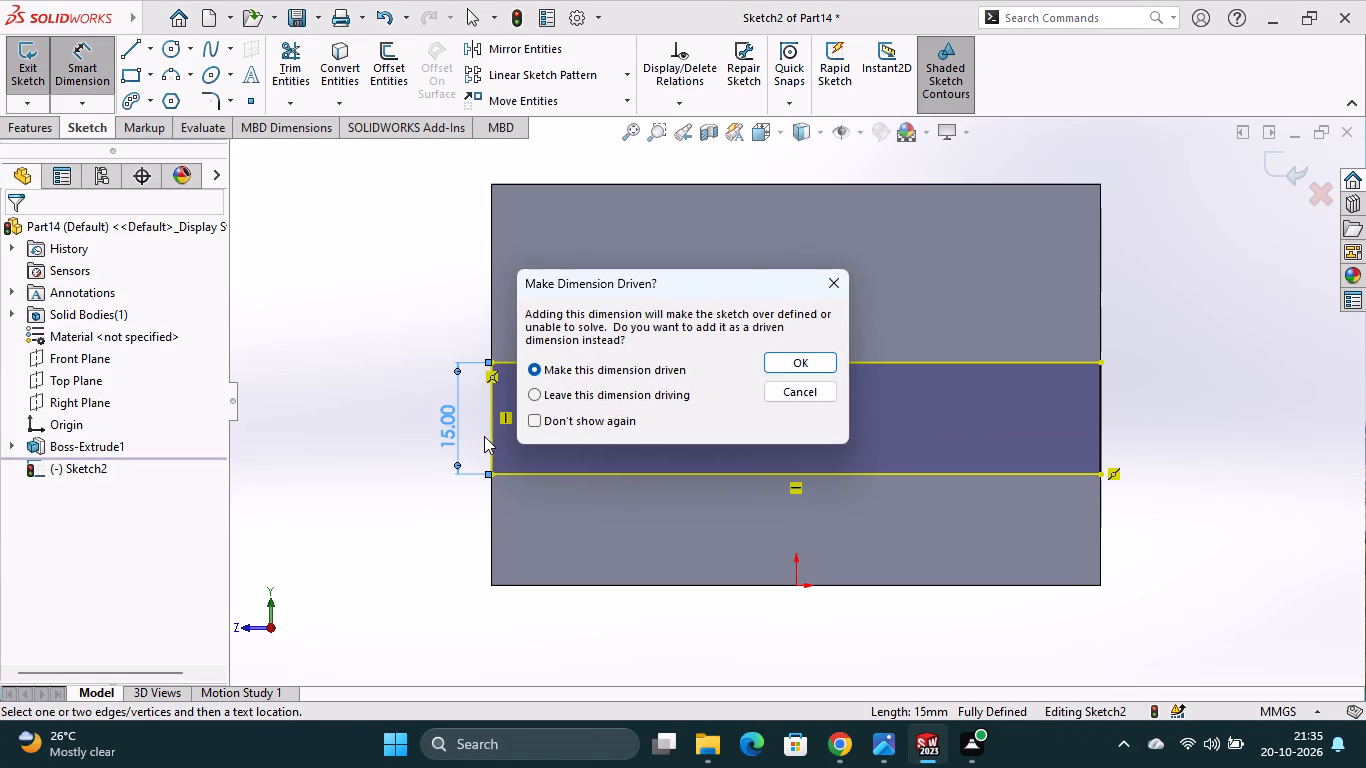
{"action": "left_click", "coordinate": [828, 366]}
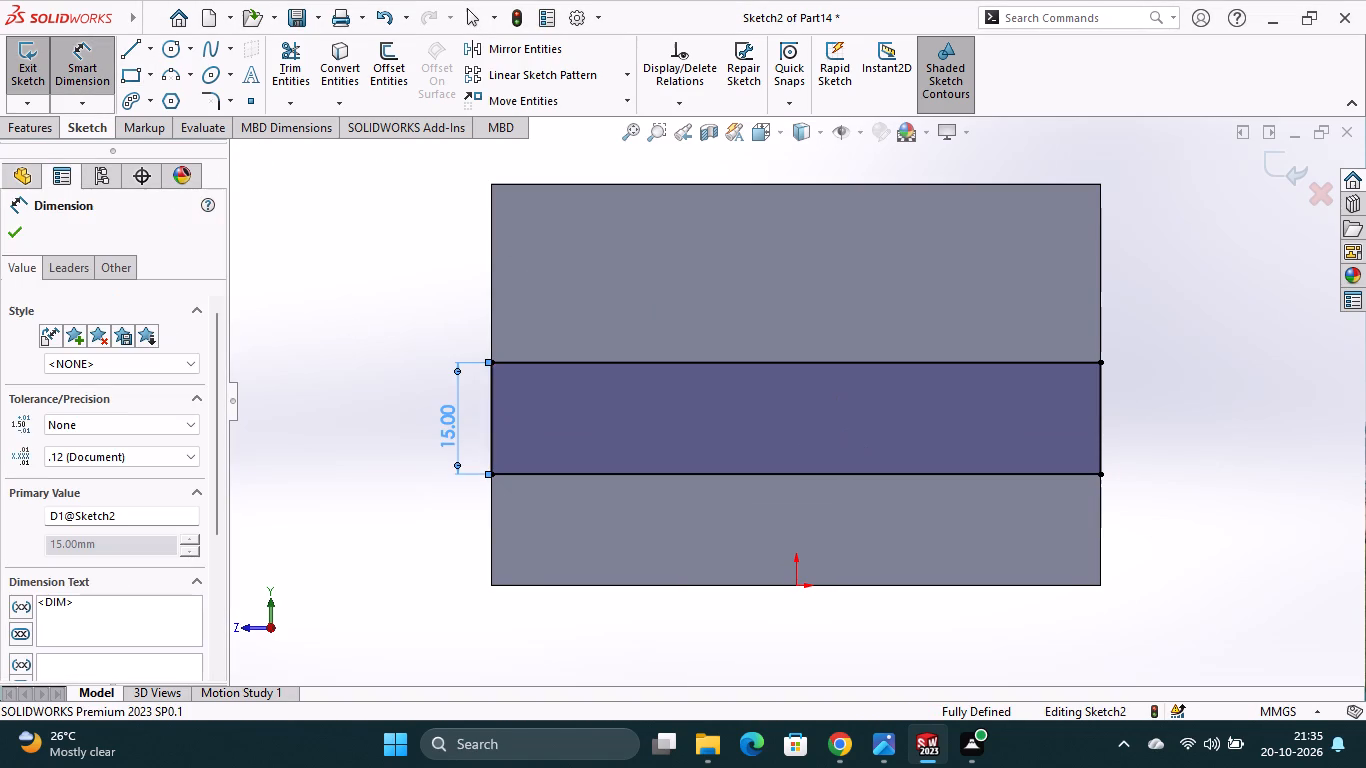
Cut-extrude the rectangle into the block with a Blind depth of 122 mm, stopping at the upright.
{"action": "left_click", "coordinate": [44, 126]}
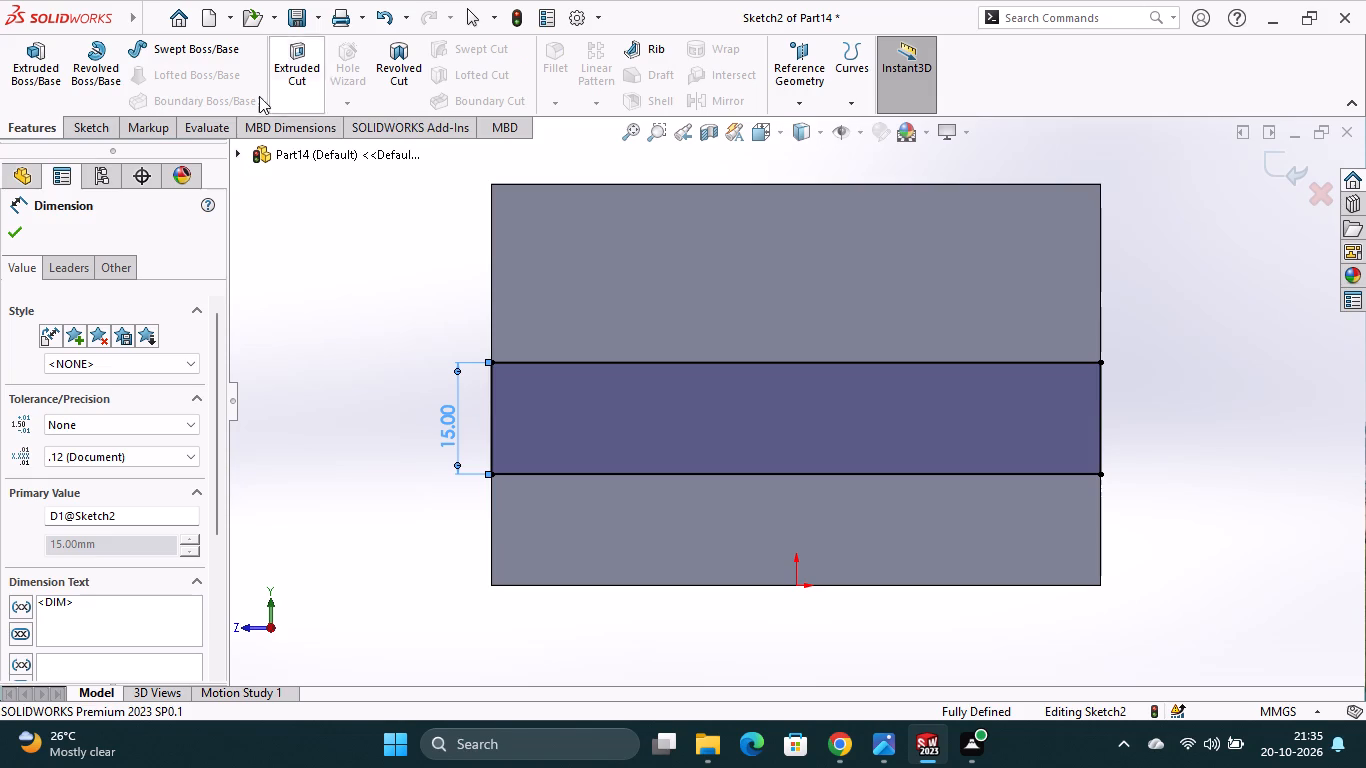
{"action": "left_click", "coordinate": [295, 94]}
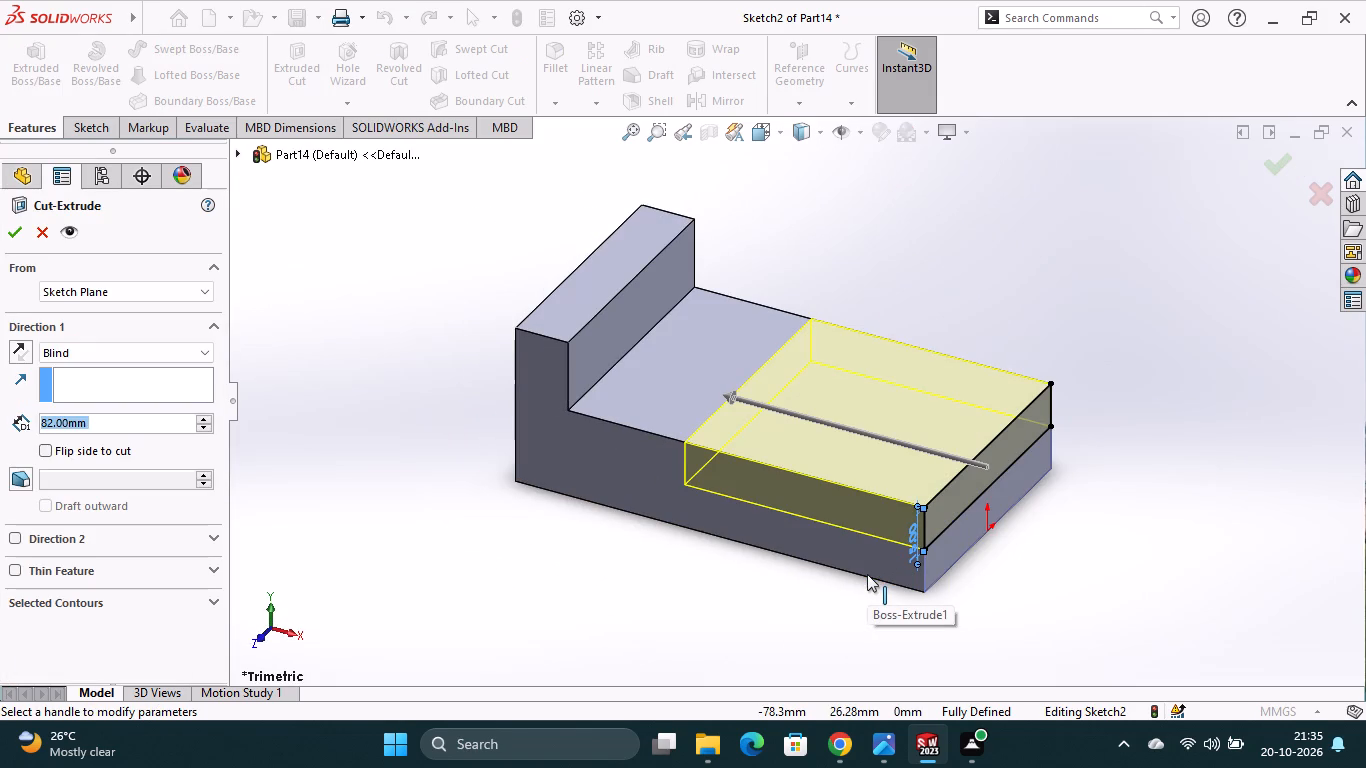
{"action": "type", "text": "140-"}
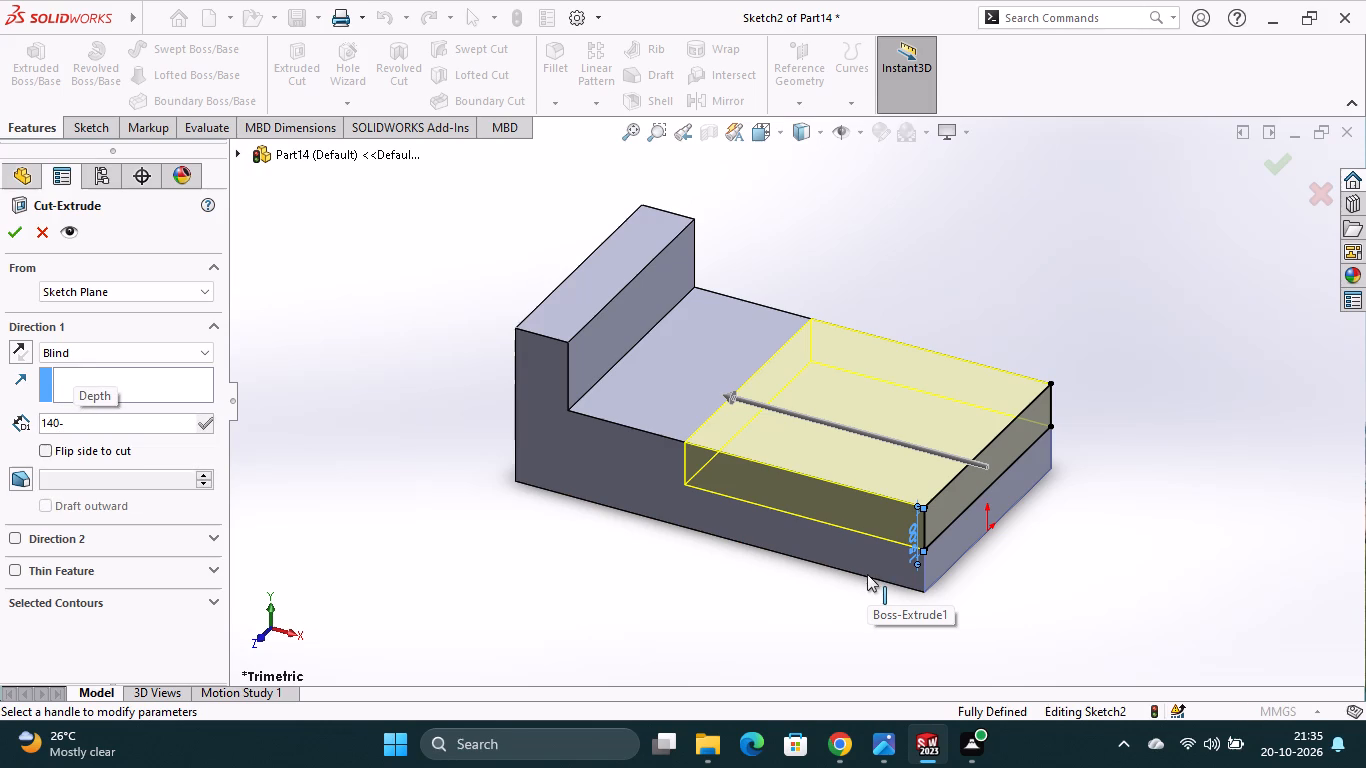
{"action": "key", "text": "1"}
{"action": "key", "text": "8"}
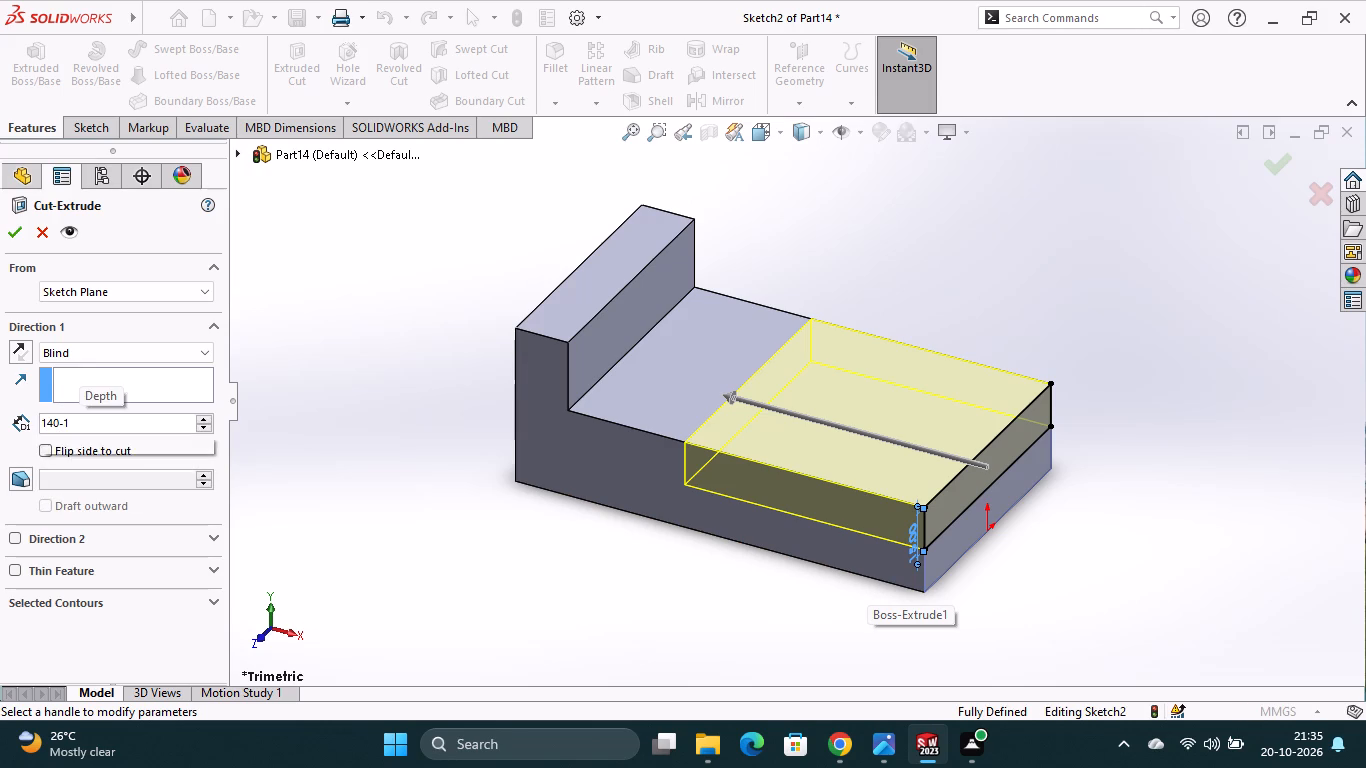
{"action": "key", "text": "Return"}
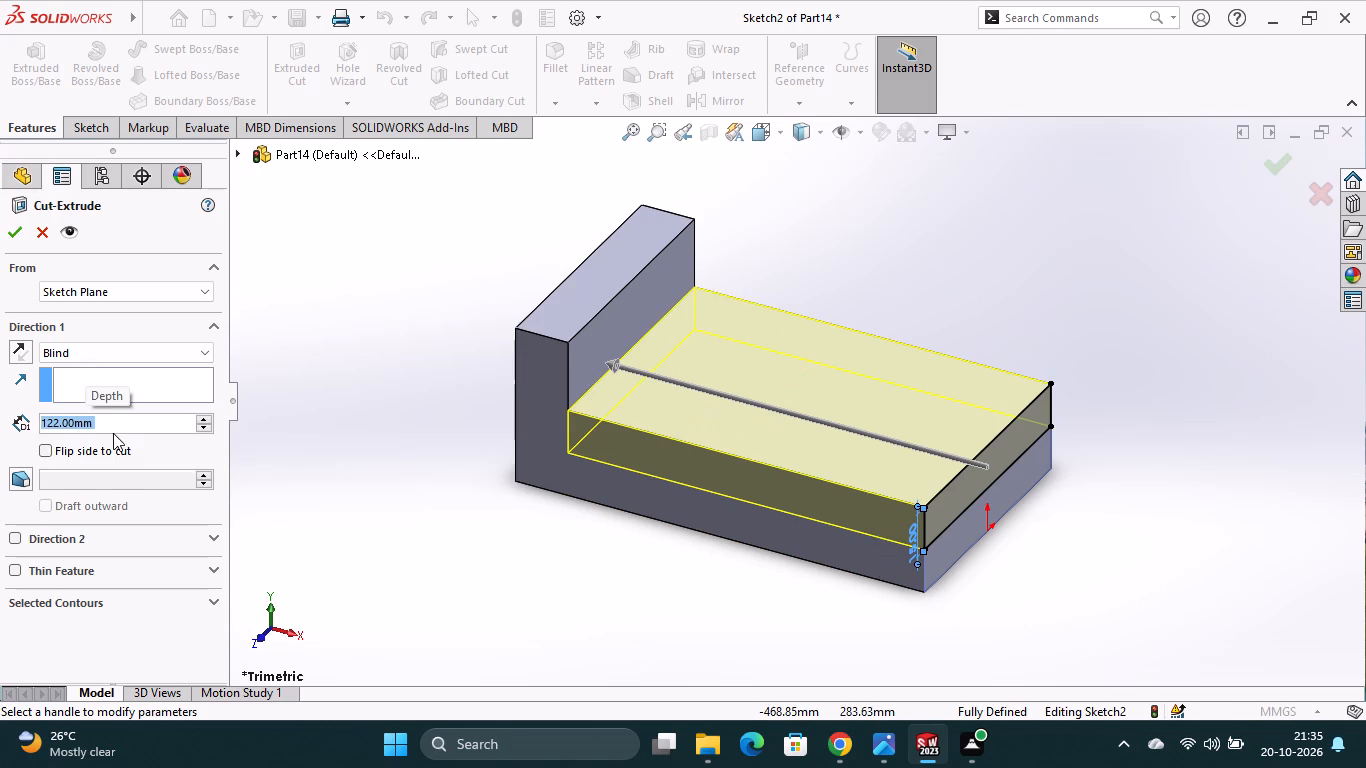
{"action": "left_click", "coordinate": [17, 232]}
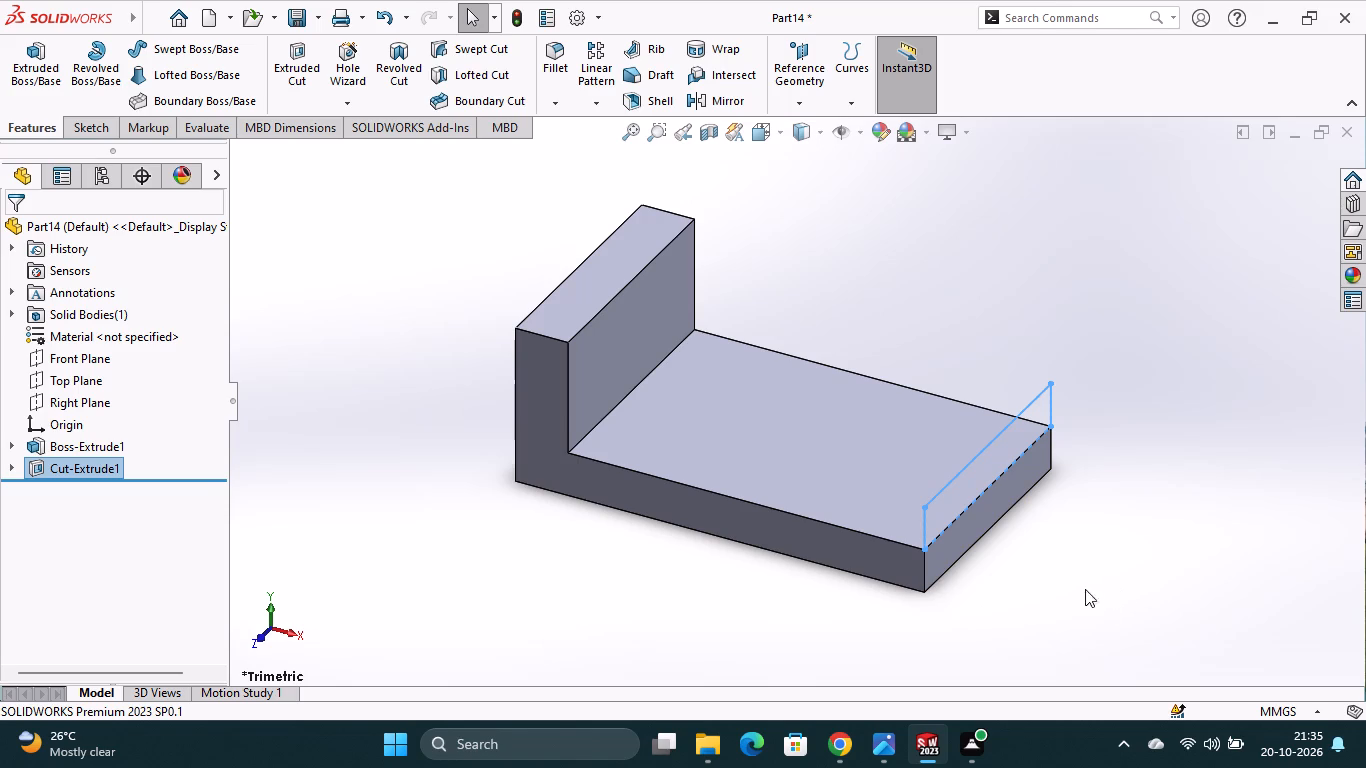
Sketch two concentric circles, about 51 mm and 30 mm in diameter, on the bottom face, centred on the midpoint of the thin end's edge.
{"action": "middle_click_drag", "start_coordinate": [1085, 589], "coordinate": [1043, 588]}
{"action": "middle_click_drag", "start_coordinate": [919, 596], "coordinate": [988, 432]}
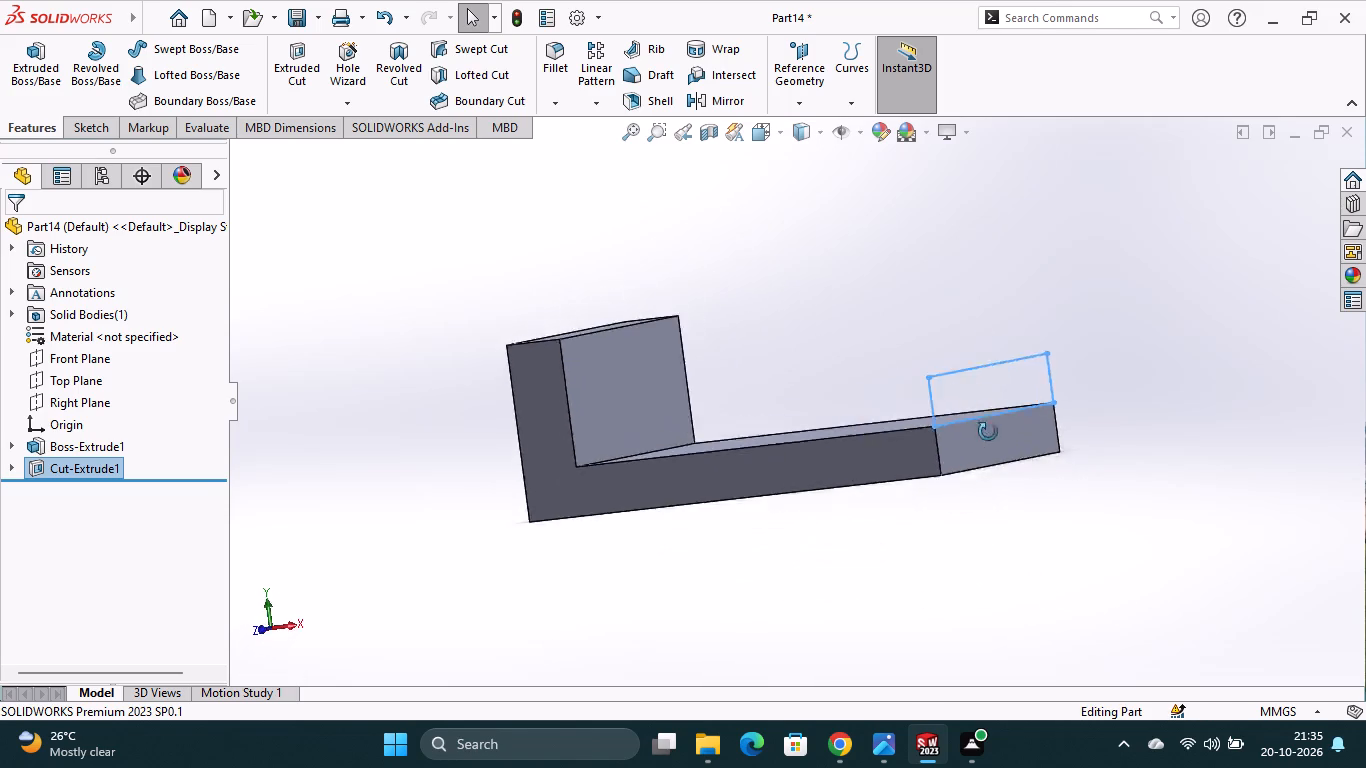
{"action": "middle_click_drag", "start_coordinate": [988, 432], "coordinate": [1012, 391]}
{"action": "left_click", "coordinate": [965, 449]}
{"action": "left_click", "coordinate": [1058, 400]}
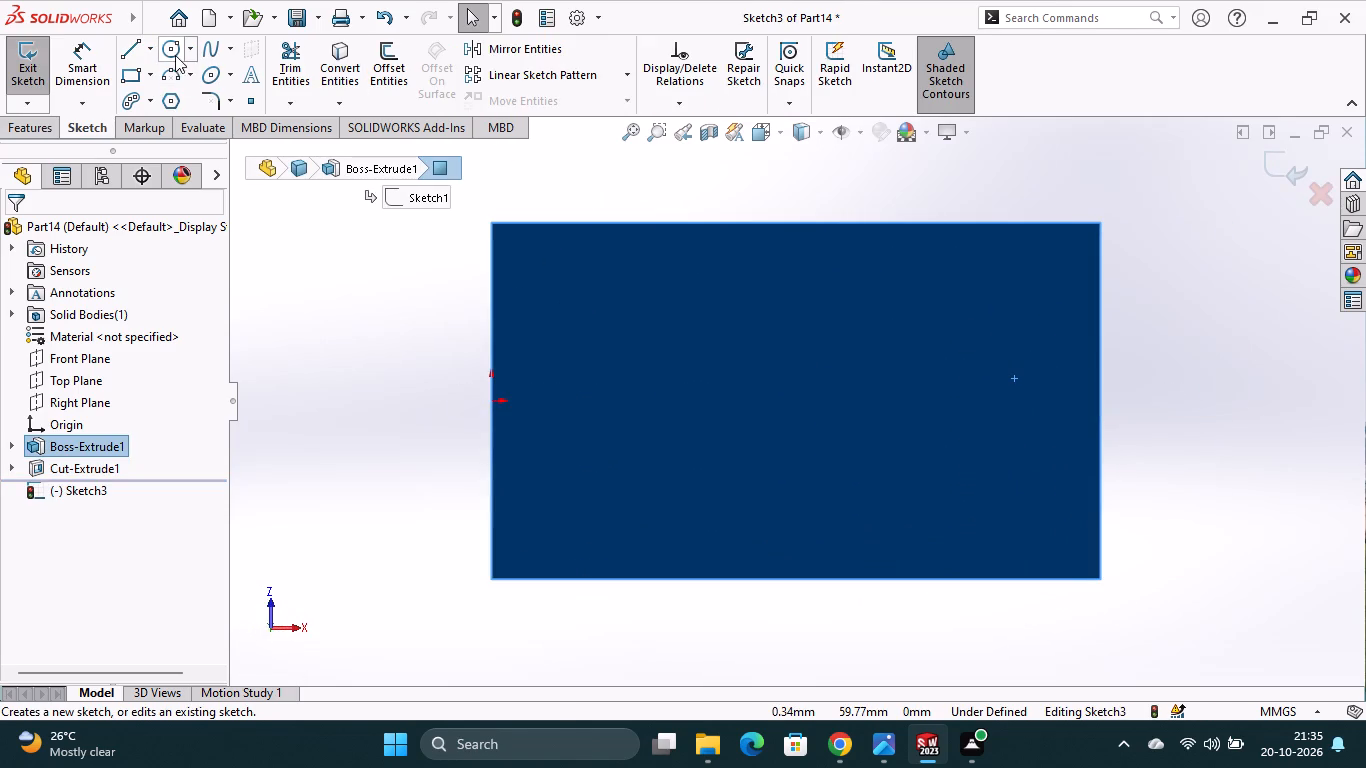
{"action": "left_click", "coordinate": [170, 51]}
{"action": "left_click", "coordinate": [1101, 400]}
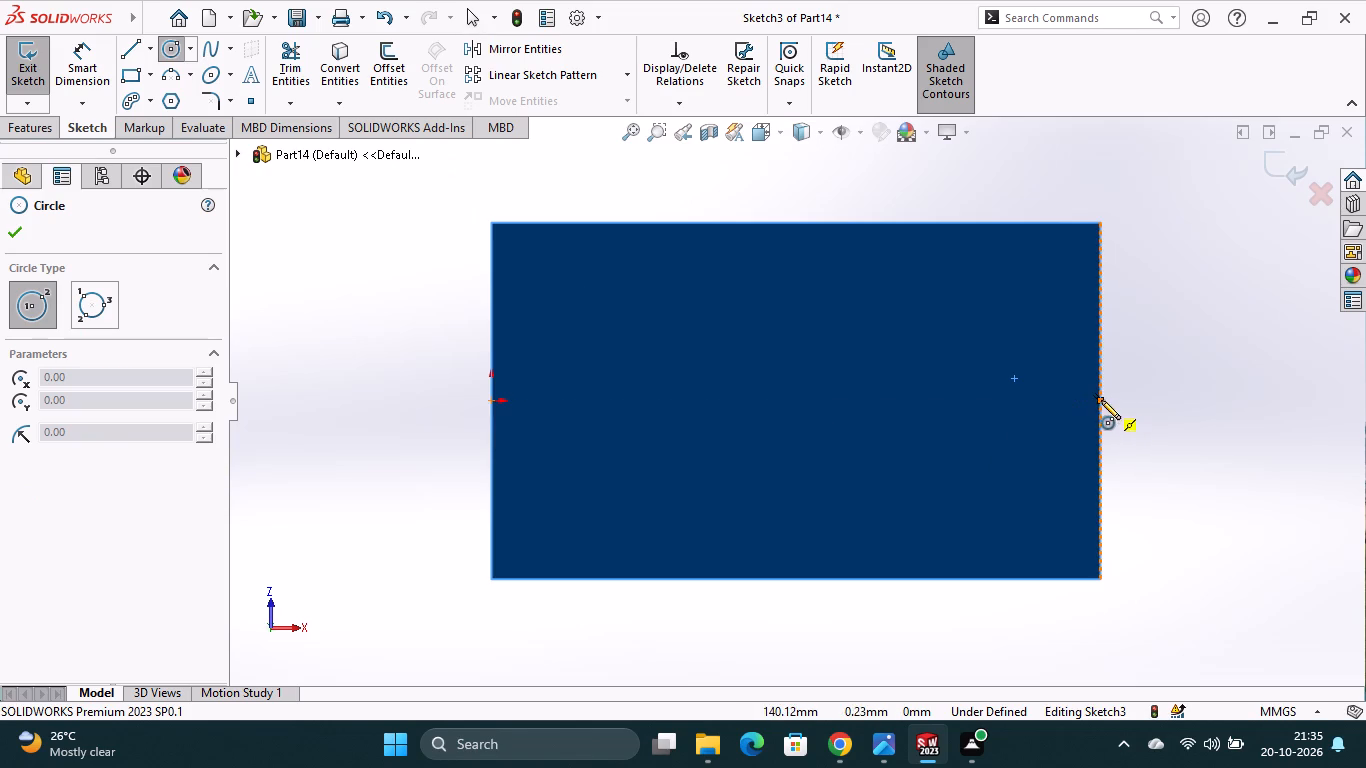
{"action": "left_click", "coordinate": [1087, 511]}
{"action": "left_click", "coordinate": [1101, 405]}
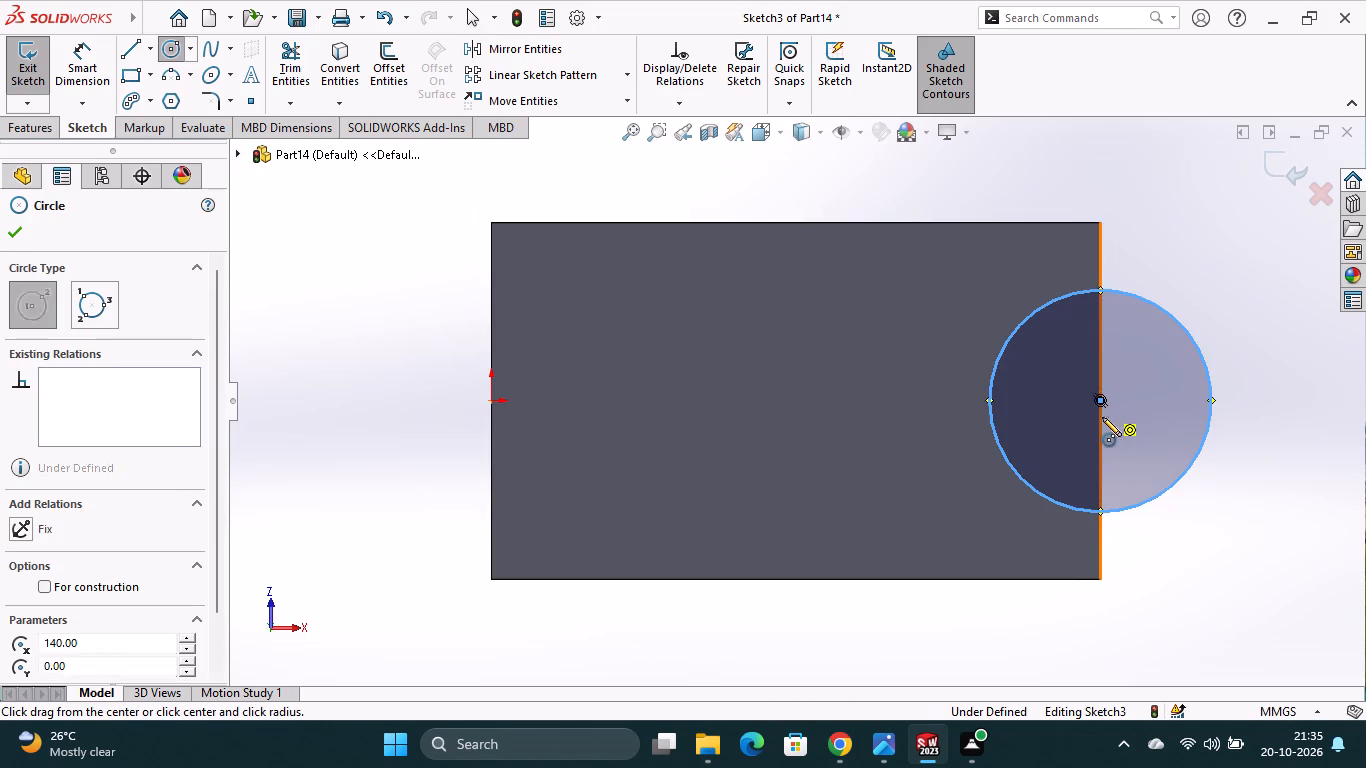
{"action": "left_click", "coordinate": [1126, 461]}
Dimension the inner circle with a diameter of 36 mm.
{"action": "left_click", "coordinate": [26, 122]}
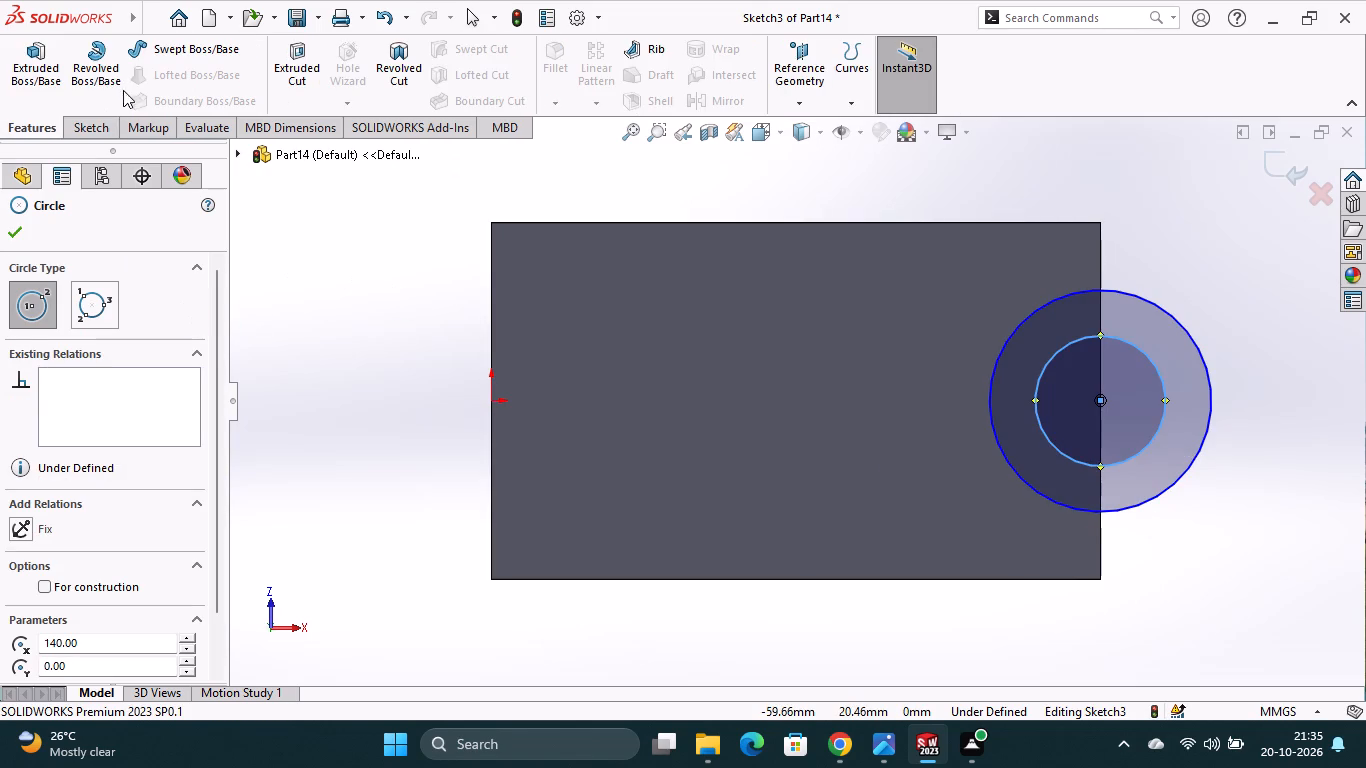
{"action": "left_click", "coordinate": [89, 131]}
{"action": "left_click", "coordinate": [68, 90]}
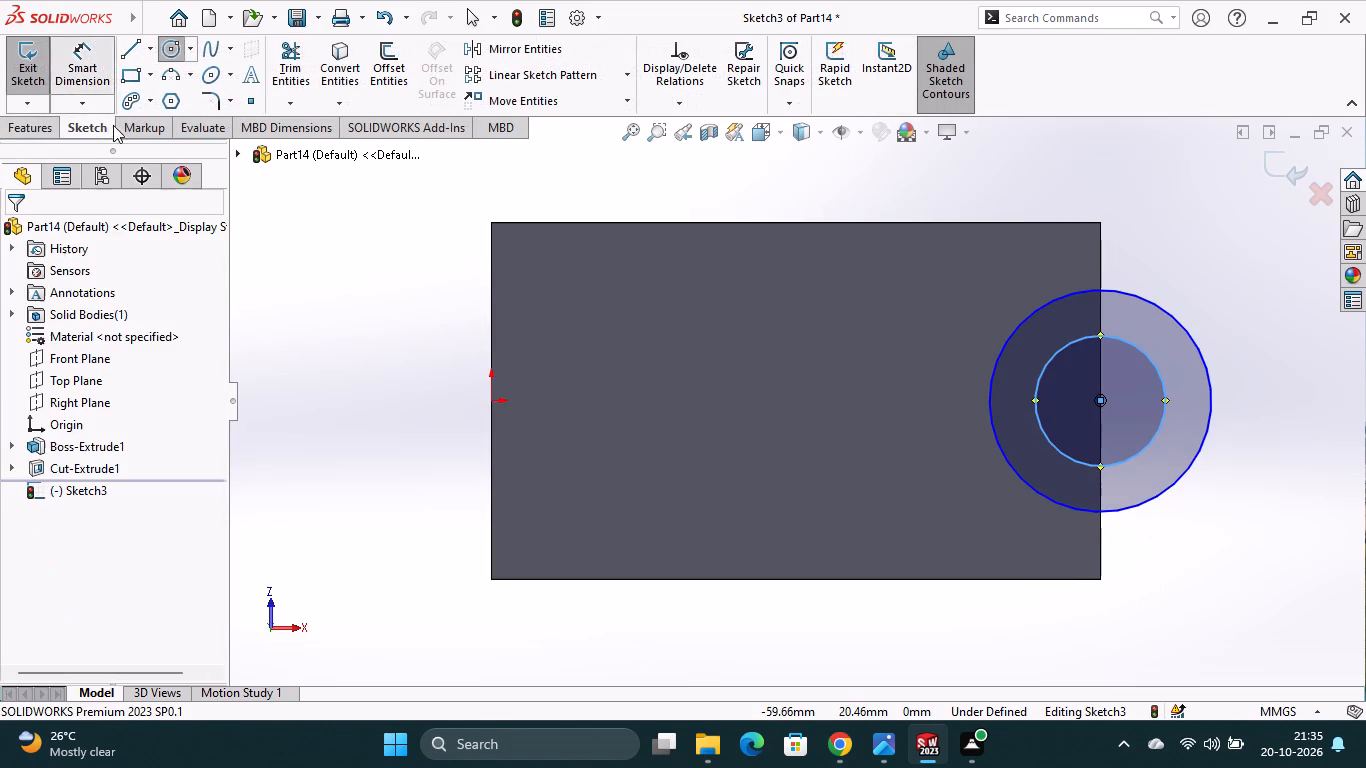
{"action": "left_click", "coordinate": [1133, 458]}
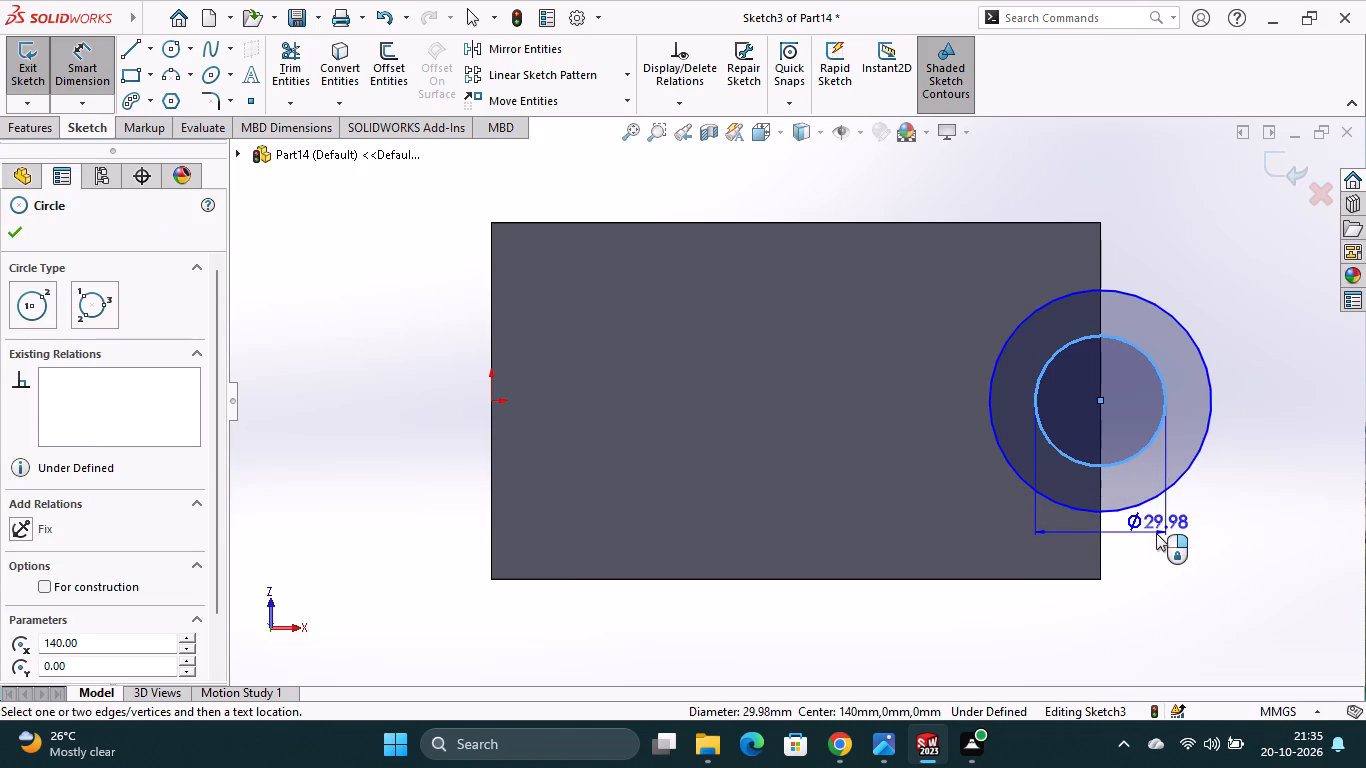
{"action": "left_click", "coordinate": [1156, 533]}
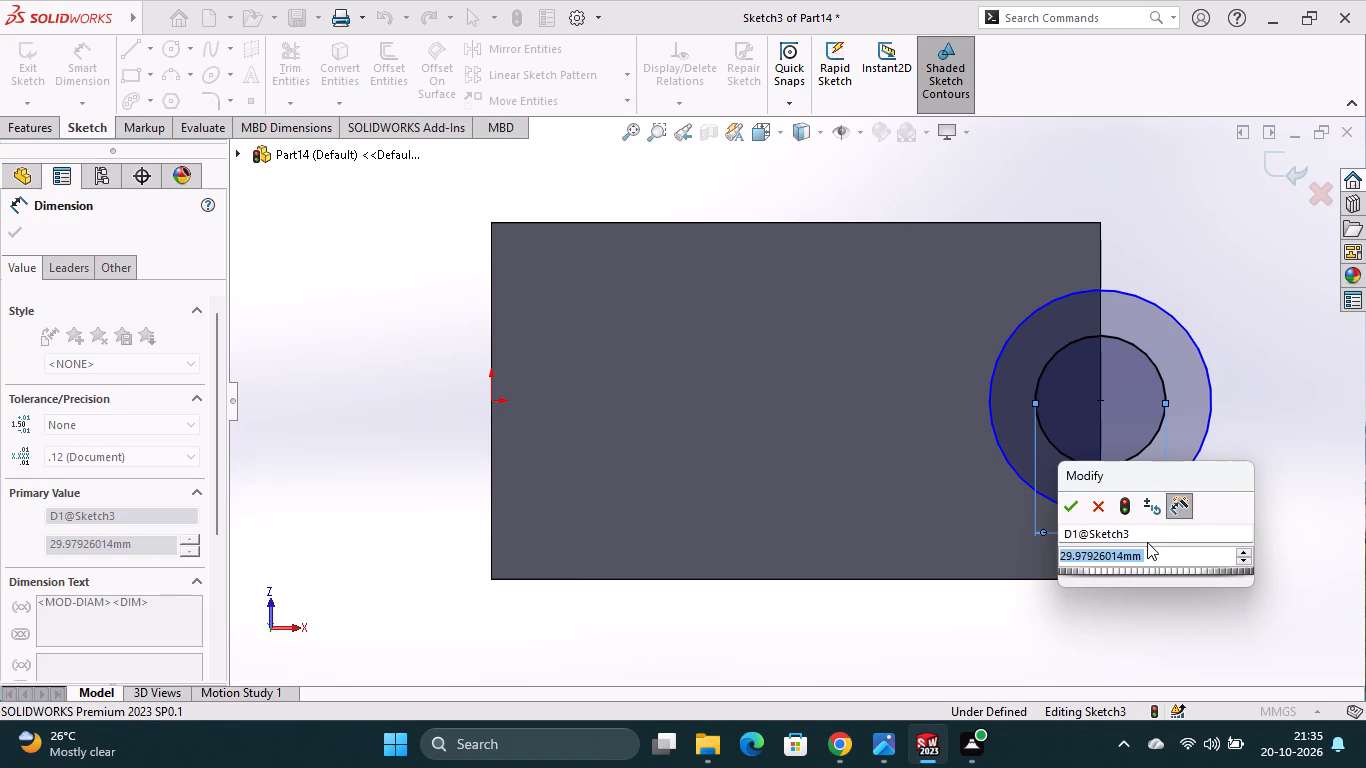
{"action": "type", "text": "18"}
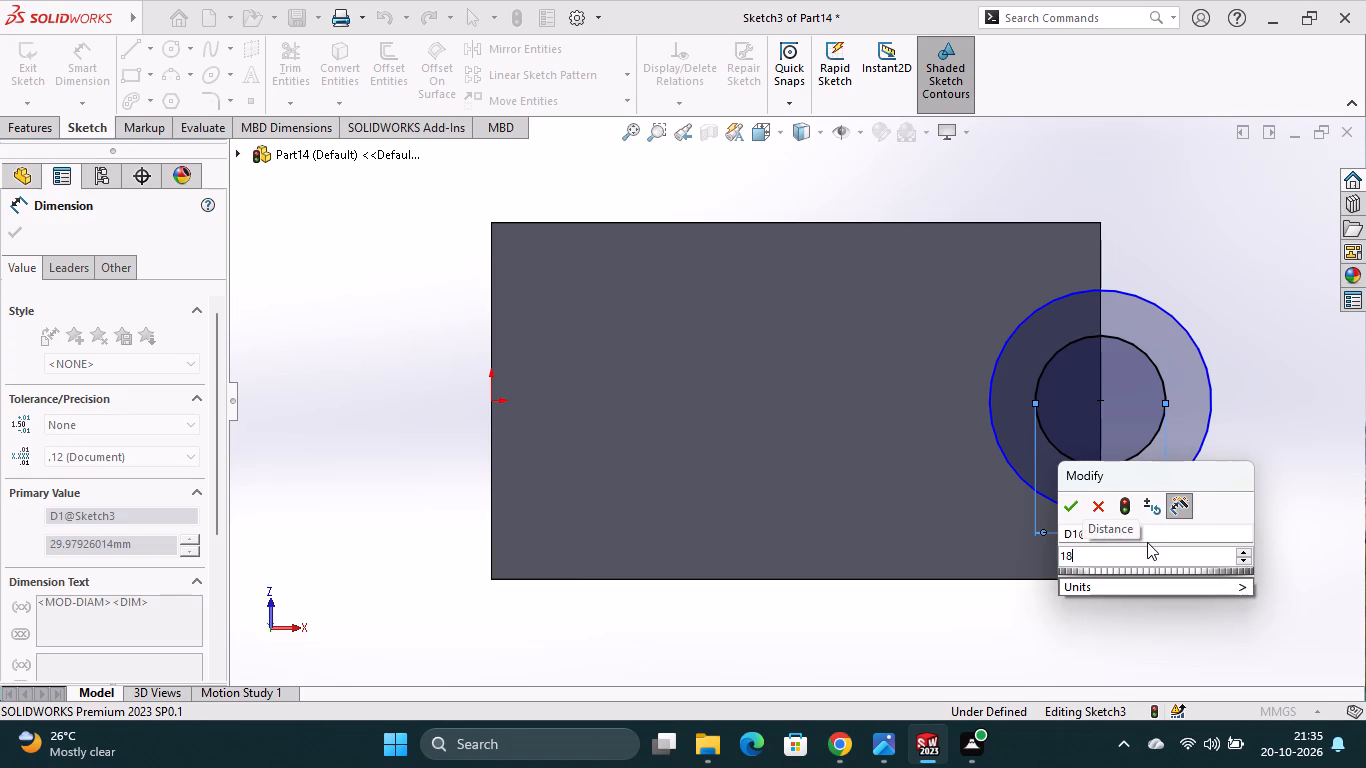
{"action": "type", "text": "+18"}
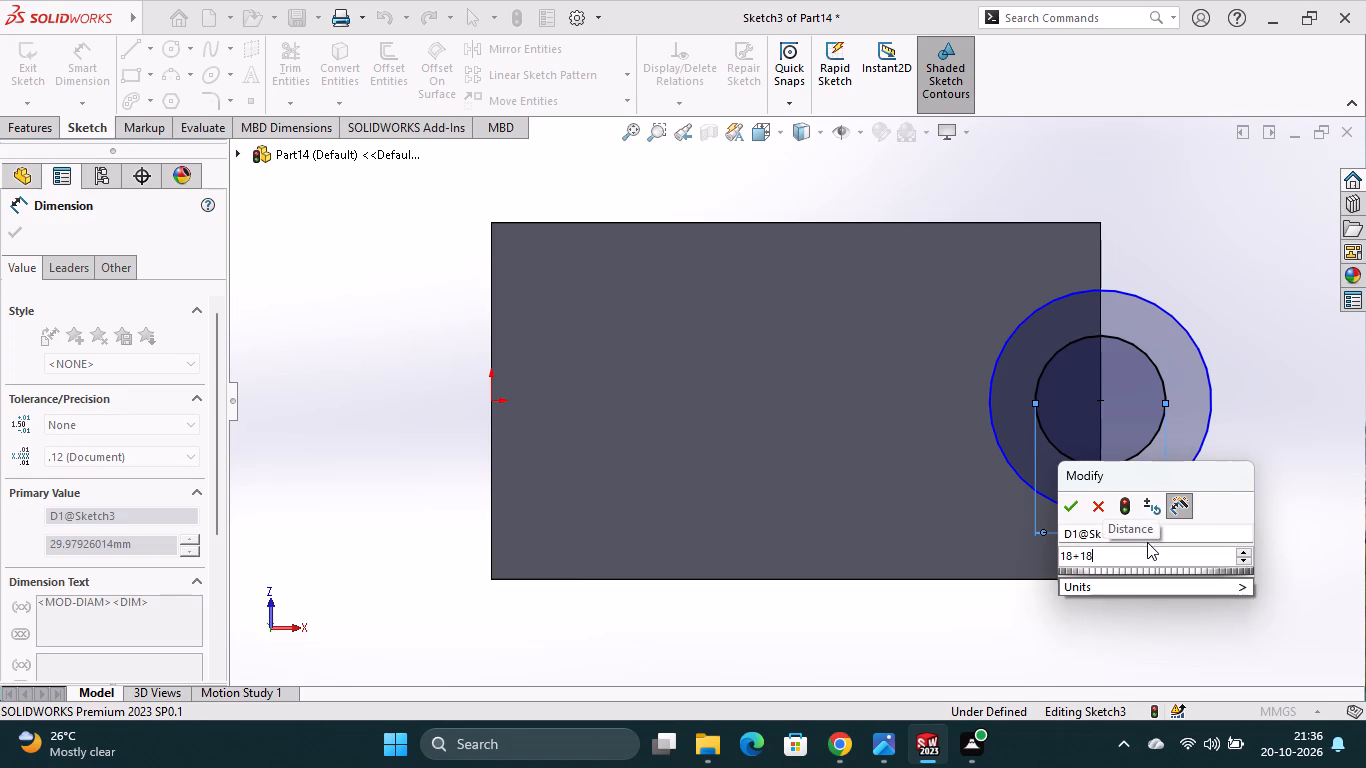
{"action": "key", "text": "Return"}
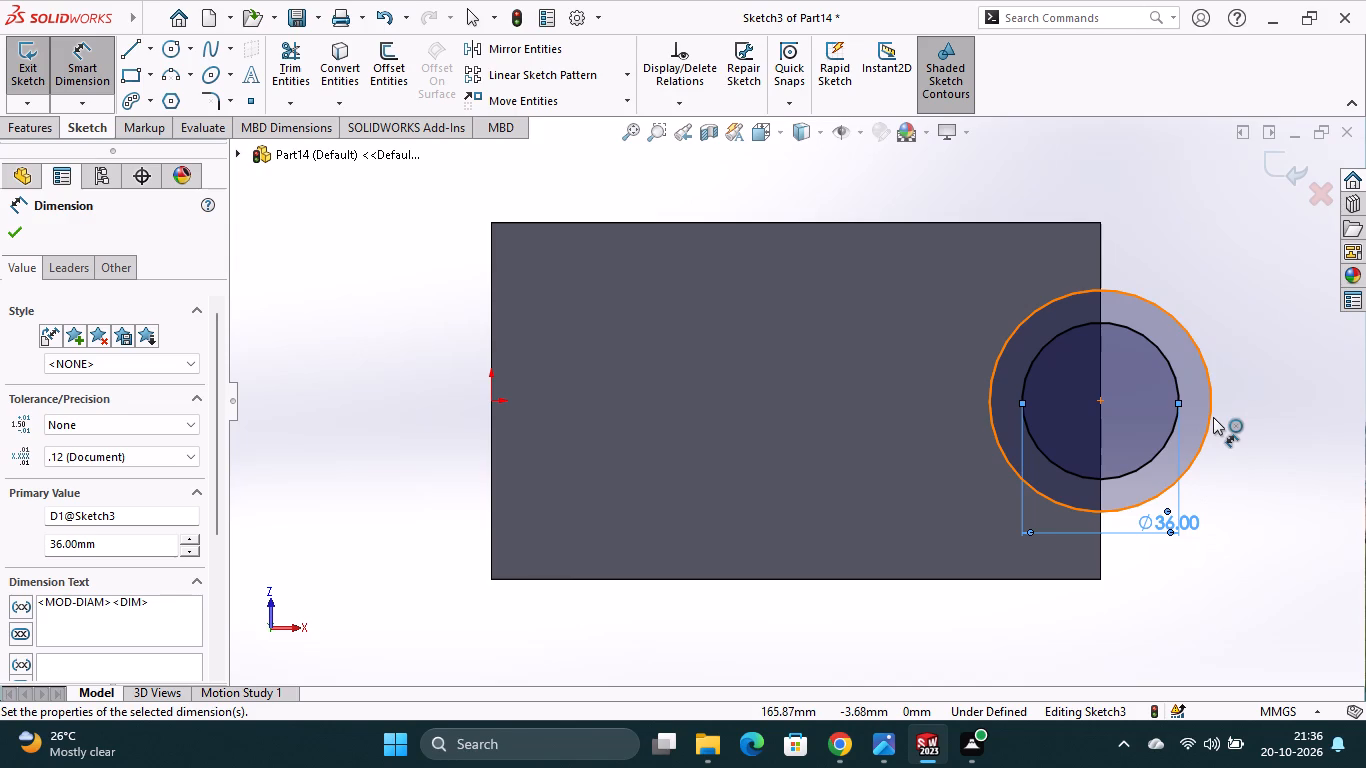
Delete the outer circle from the sketch.
{"action": "right_click", "coordinate": [1213, 417]}
{"action": "left_click", "coordinate": [903, 633]}
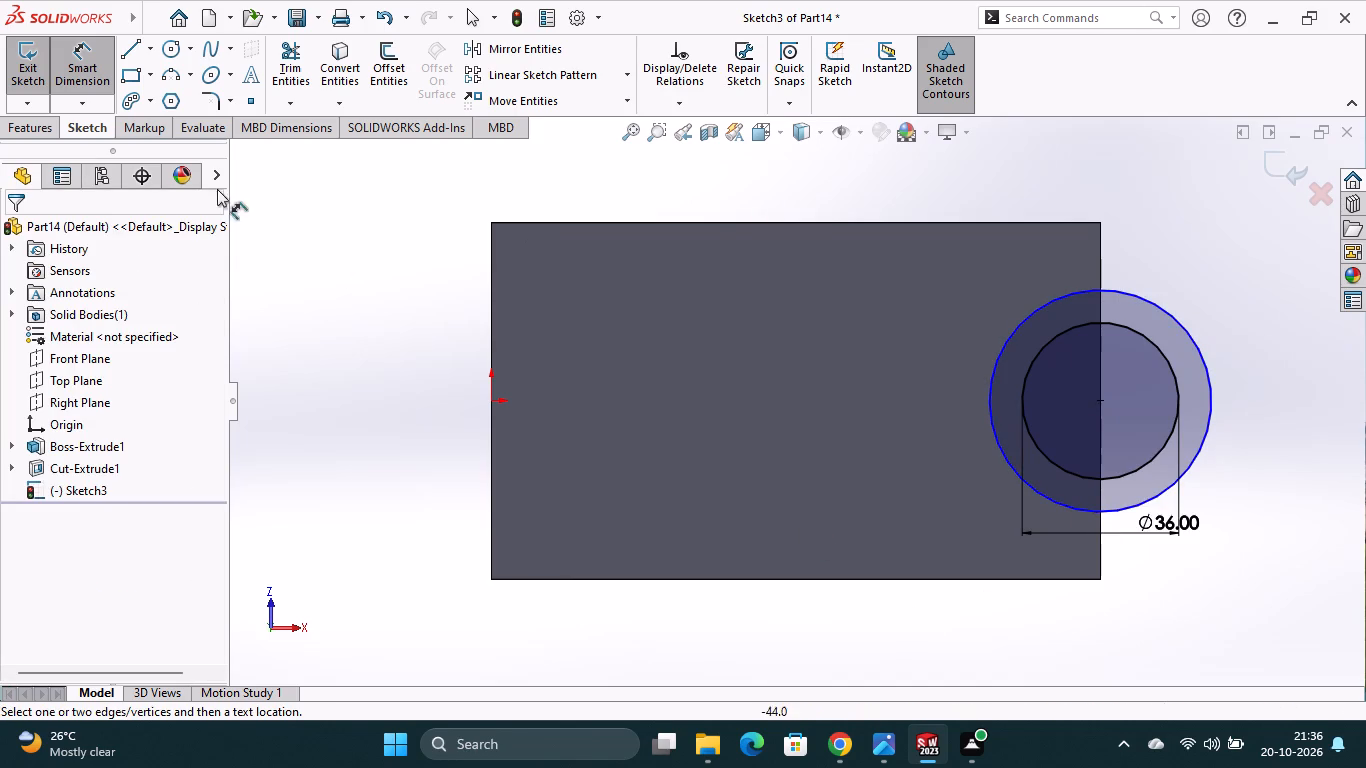
{"action": "left_click", "coordinate": [90, 75]}
{"action": "right_click", "coordinate": [1216, 403]}
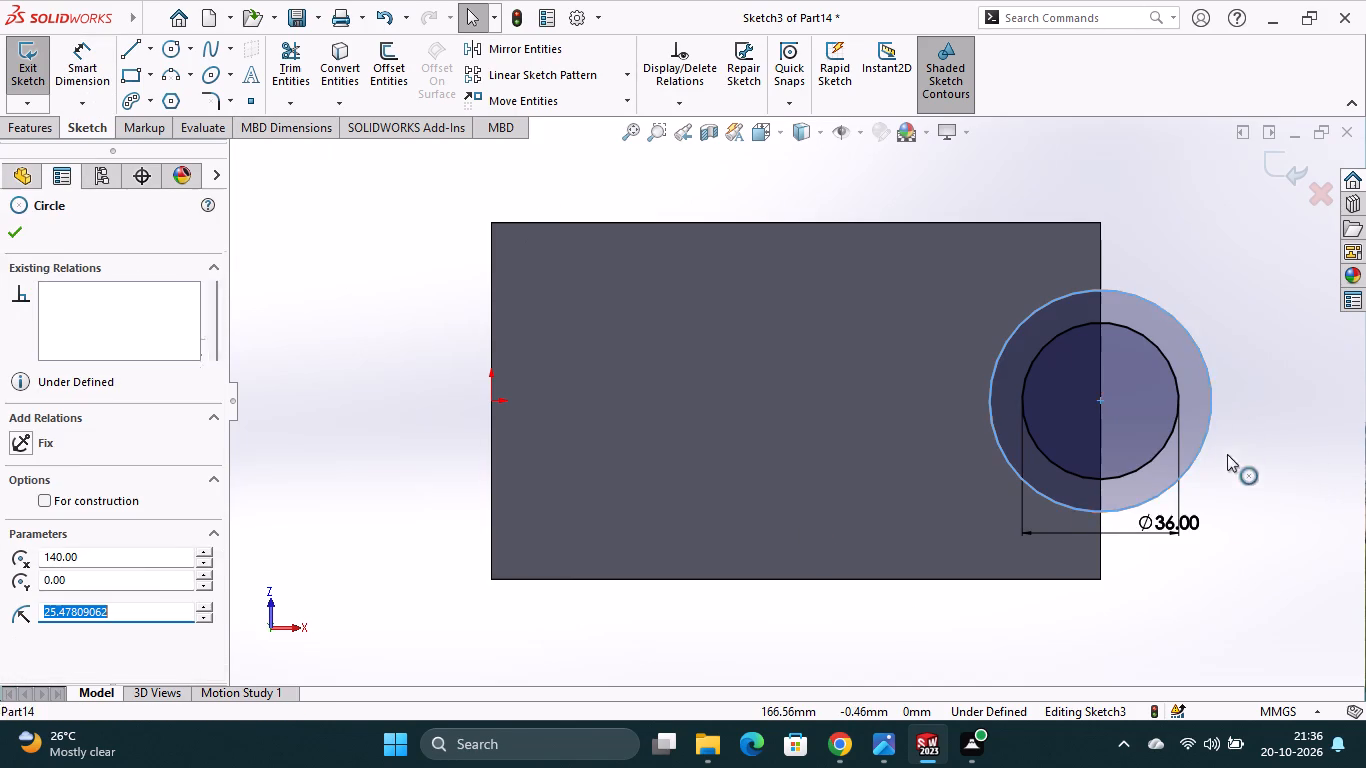
{"action": "left_click", "coordinate": [1163, 674]}
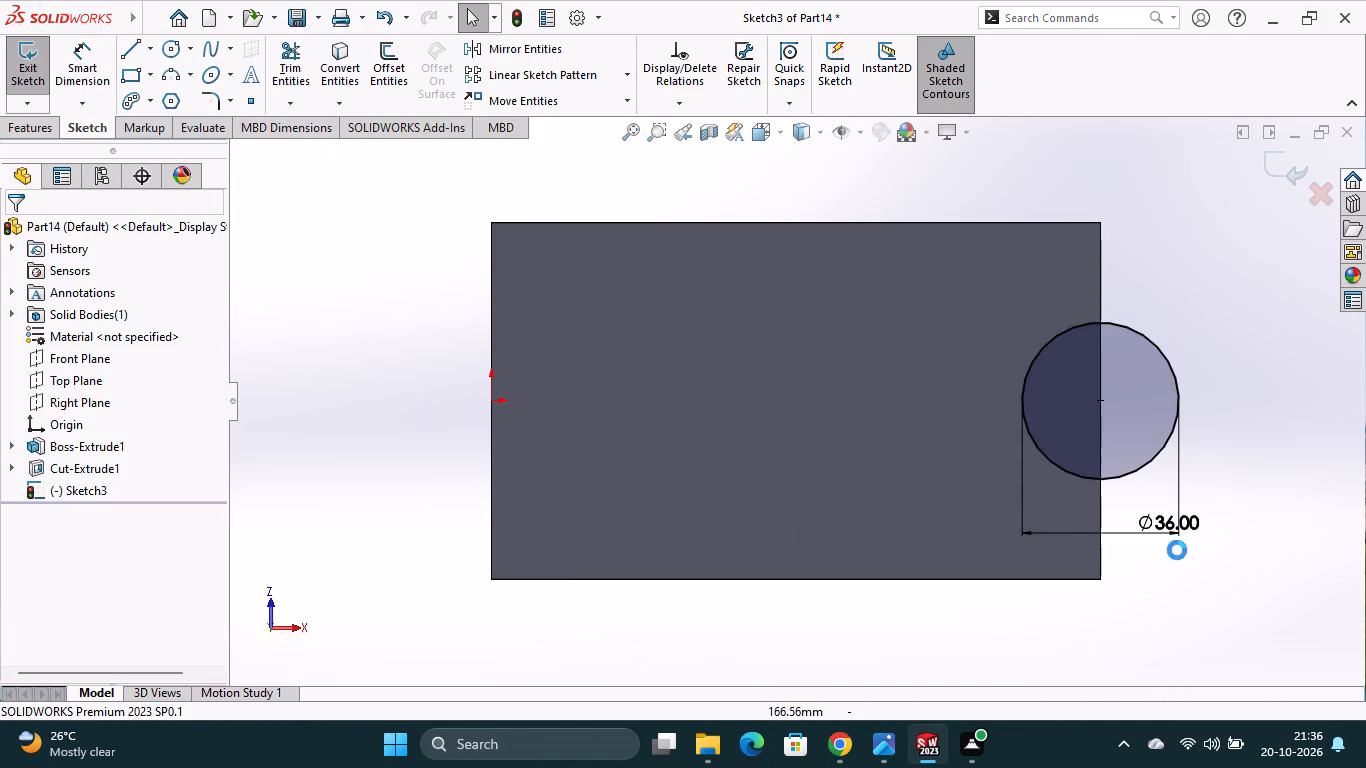
Convert the base's end edge that passes through the circle's centre into a sketch line.
{"action": "left_click", "coordinate": [345, 50]}
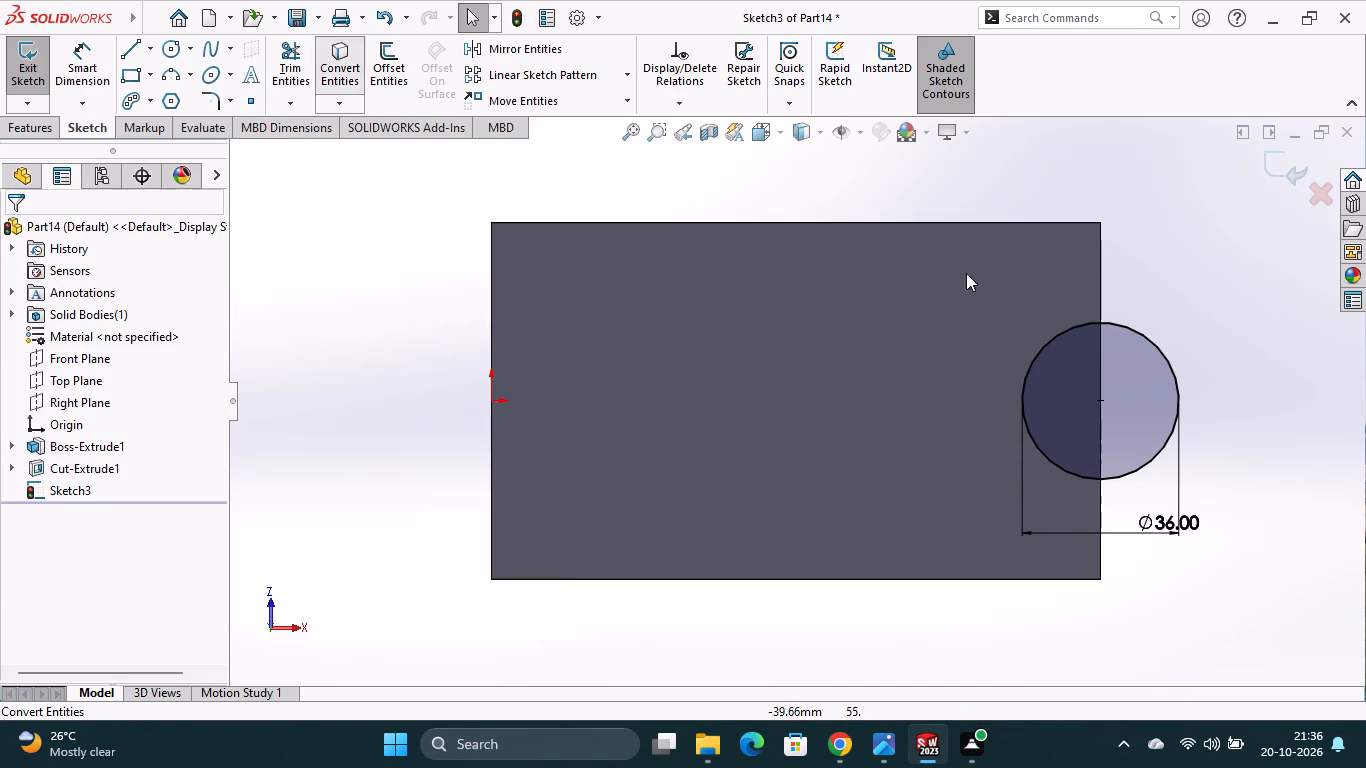
{"action": "left_click", "coordinate": [1099, 285]}
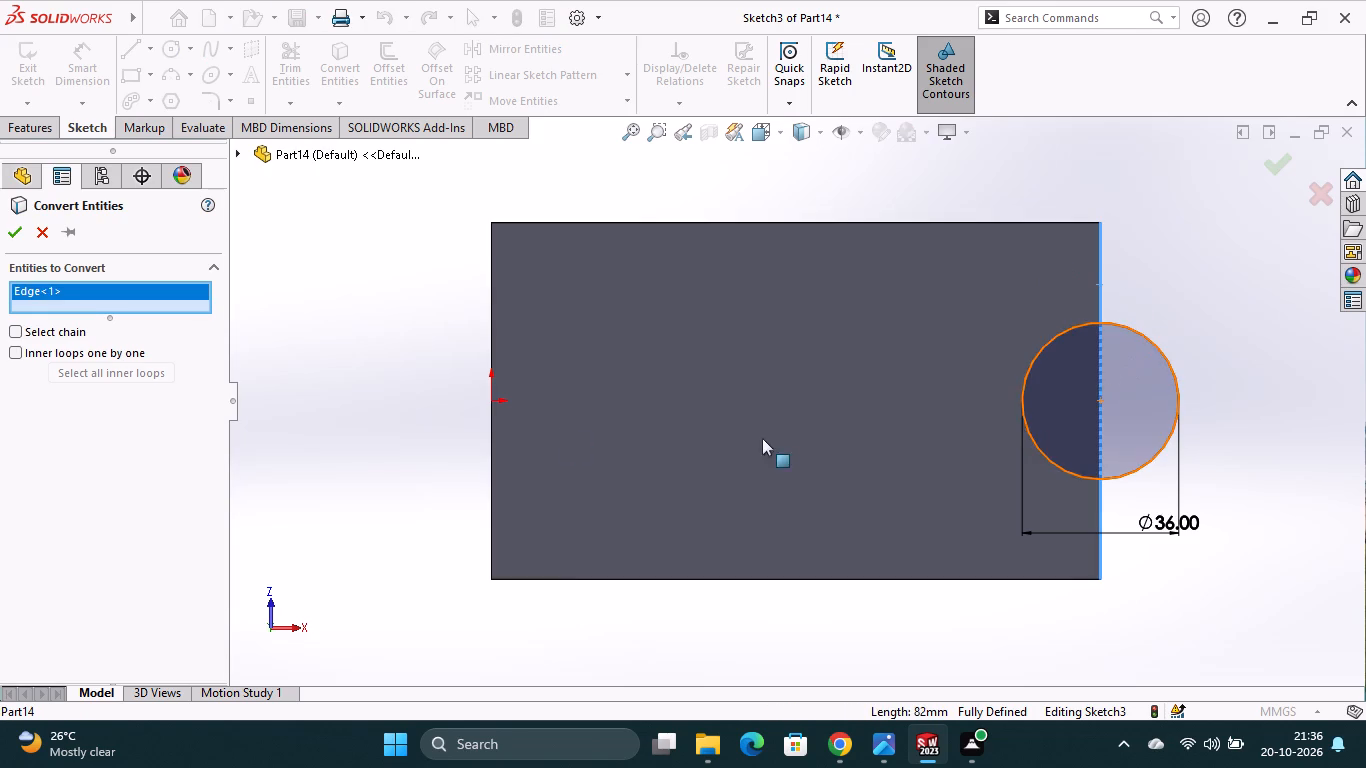
{"action": "left_click", "coordinate": [16, 231]}
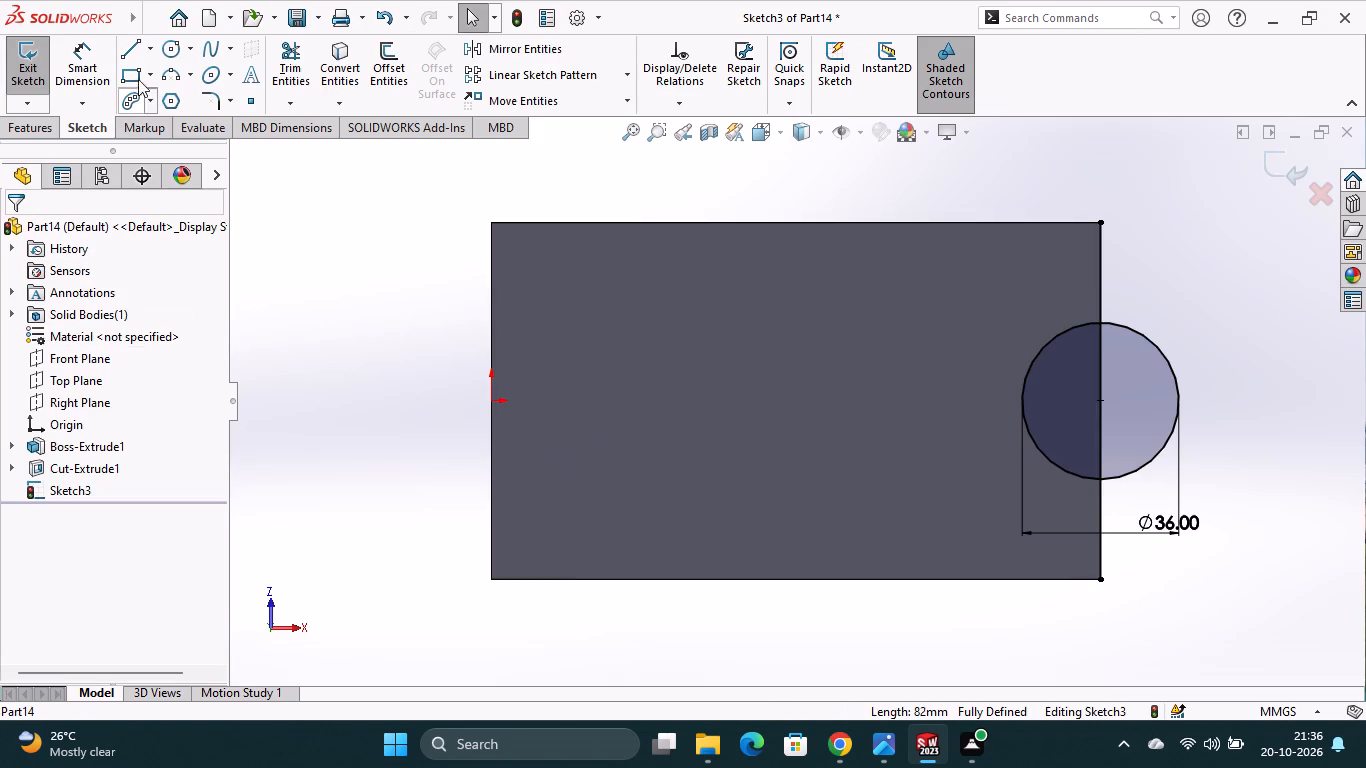
Trim away the half of the circle inside the base and the line portions beyond the circle to form a closed semicircle.
{"action": "left_click", "coordinate": [284, 78]}
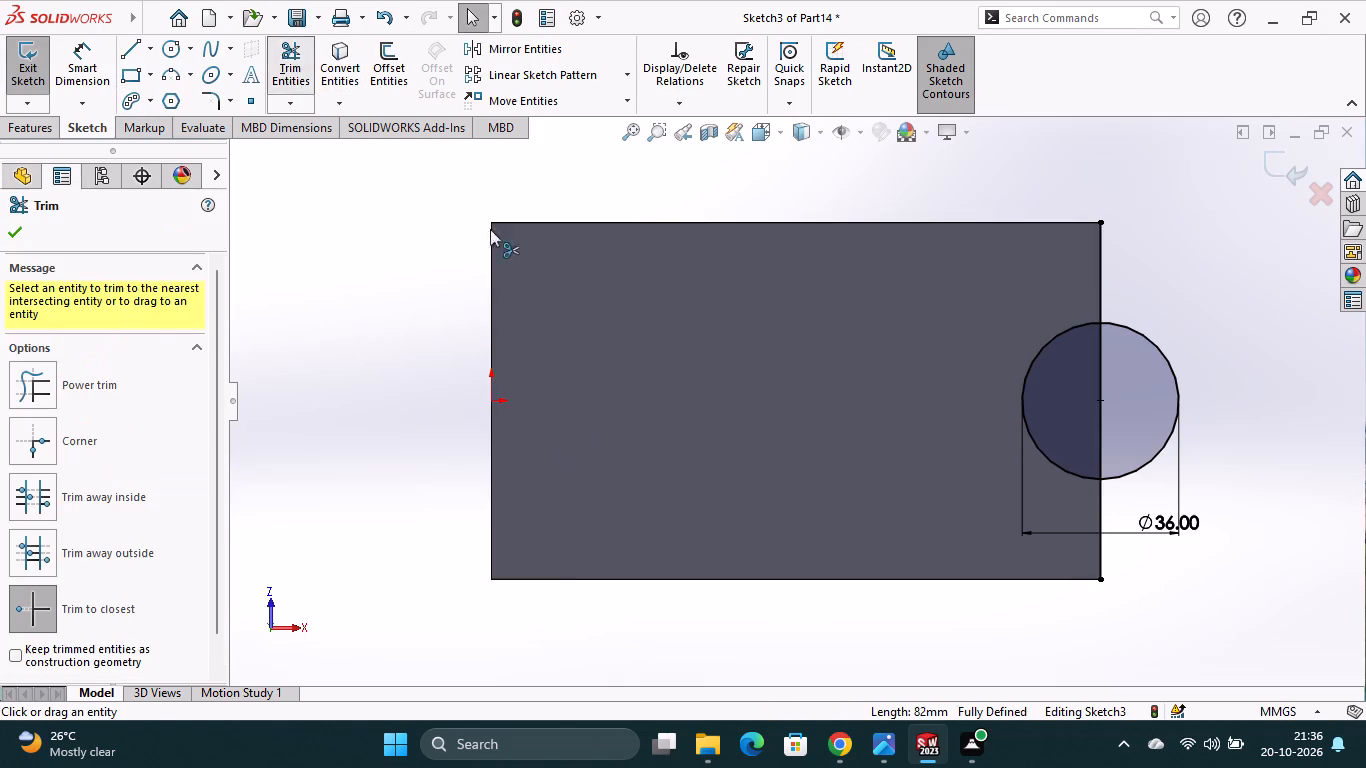
{"action": "left_click", "coordinate": [1050, 338]}
{"action": "left_click", "coordinate": [1103, 285]}
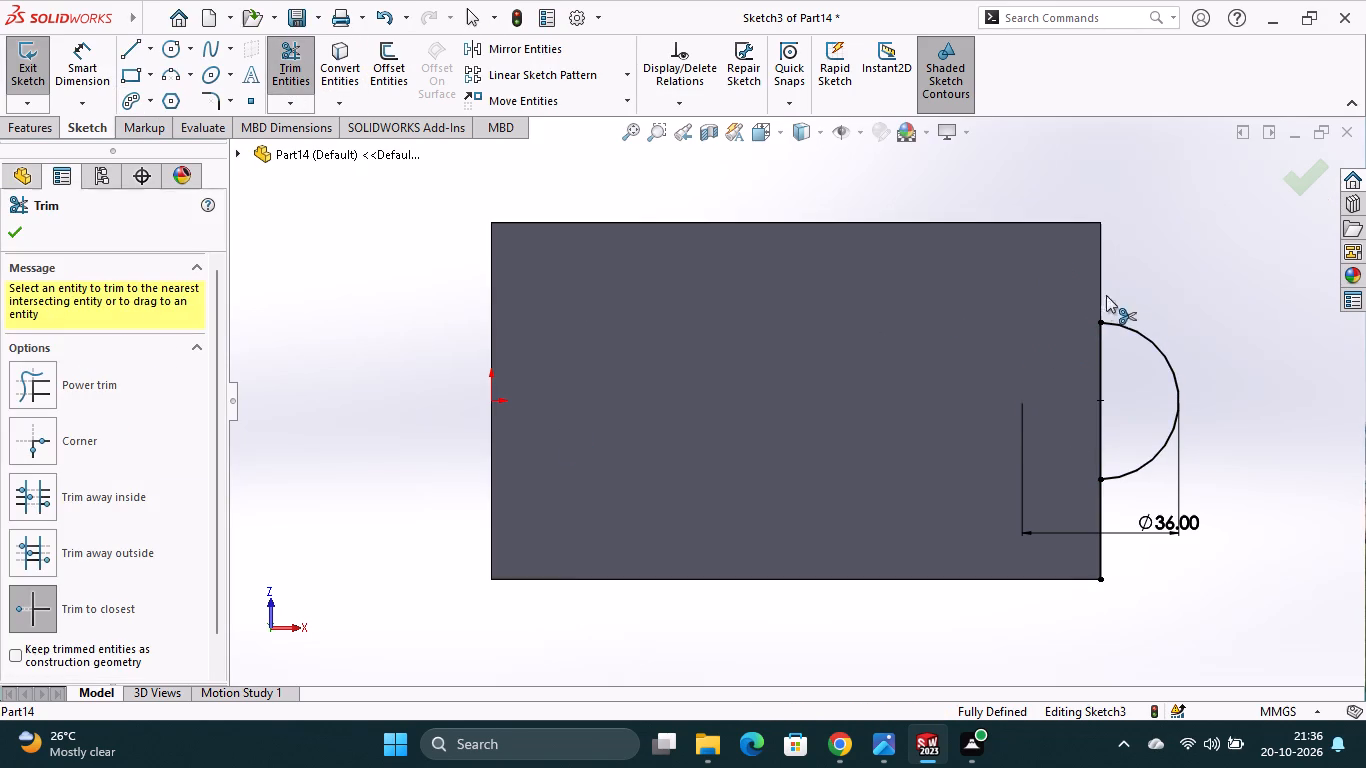
{"action": "left_click", "coordinate": [1102, 545]}
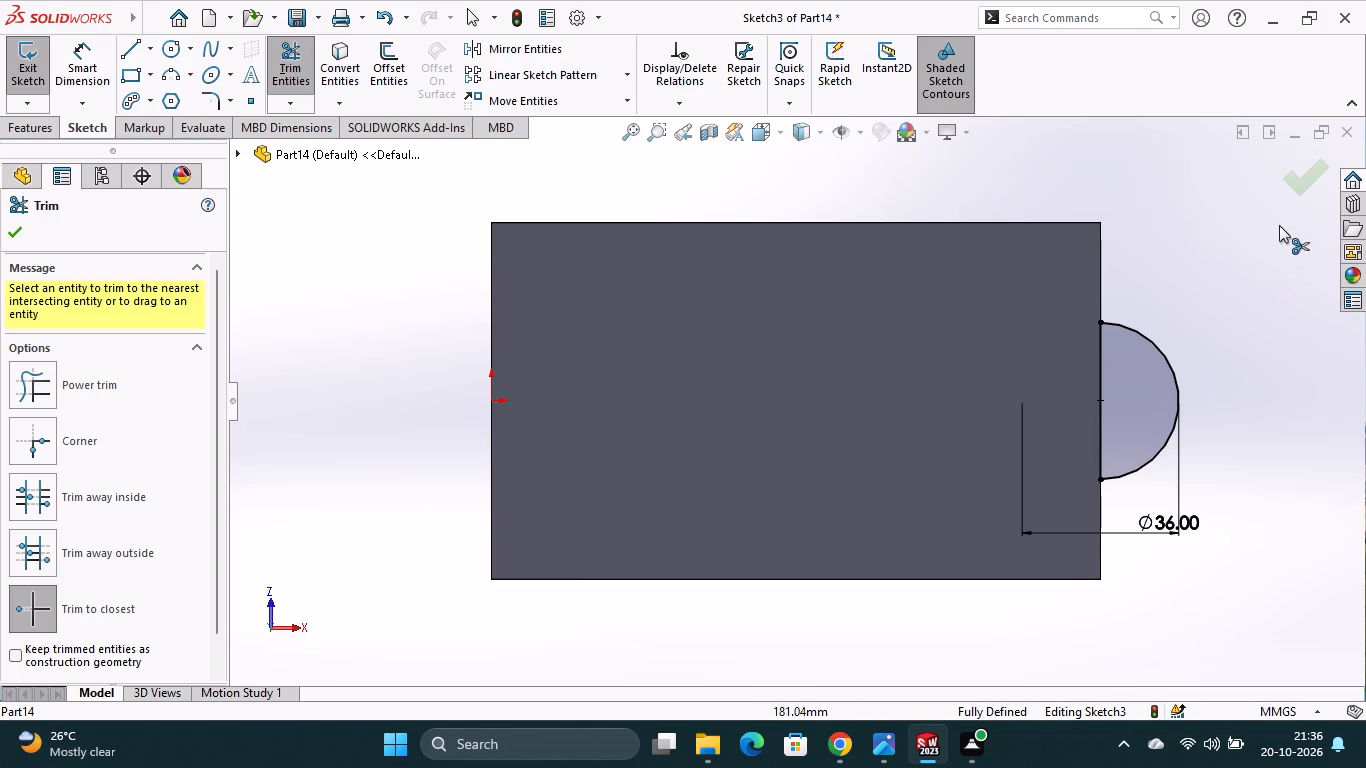
{"action": "left_click", "coordinate": [19, 234]}
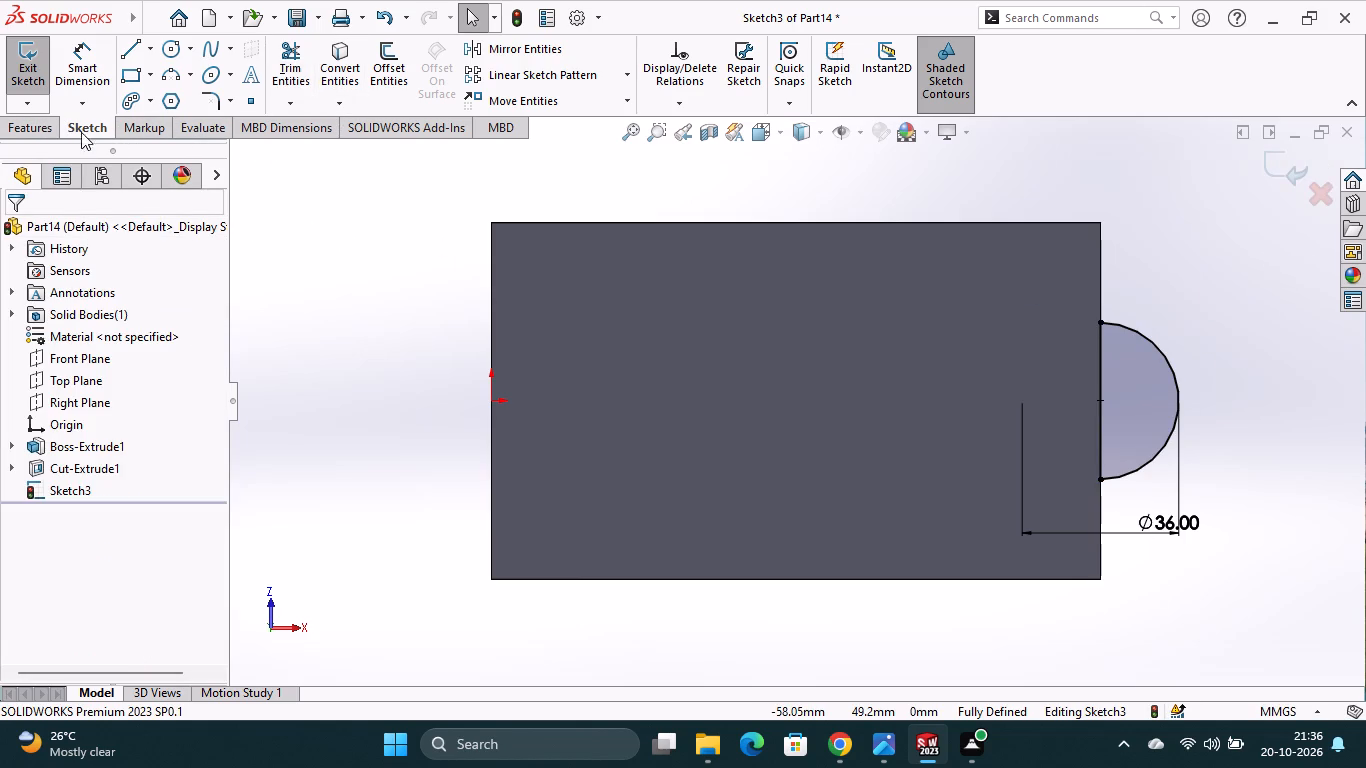
Extrude the semicircle as a boss with the Blind end condition, reversed upward along the base's end face, to a depth of 15 mm.
{"action": "left_click", "coordinate": [43, 131]}
{"action": "left_click", "coordinate": [16, 82]}
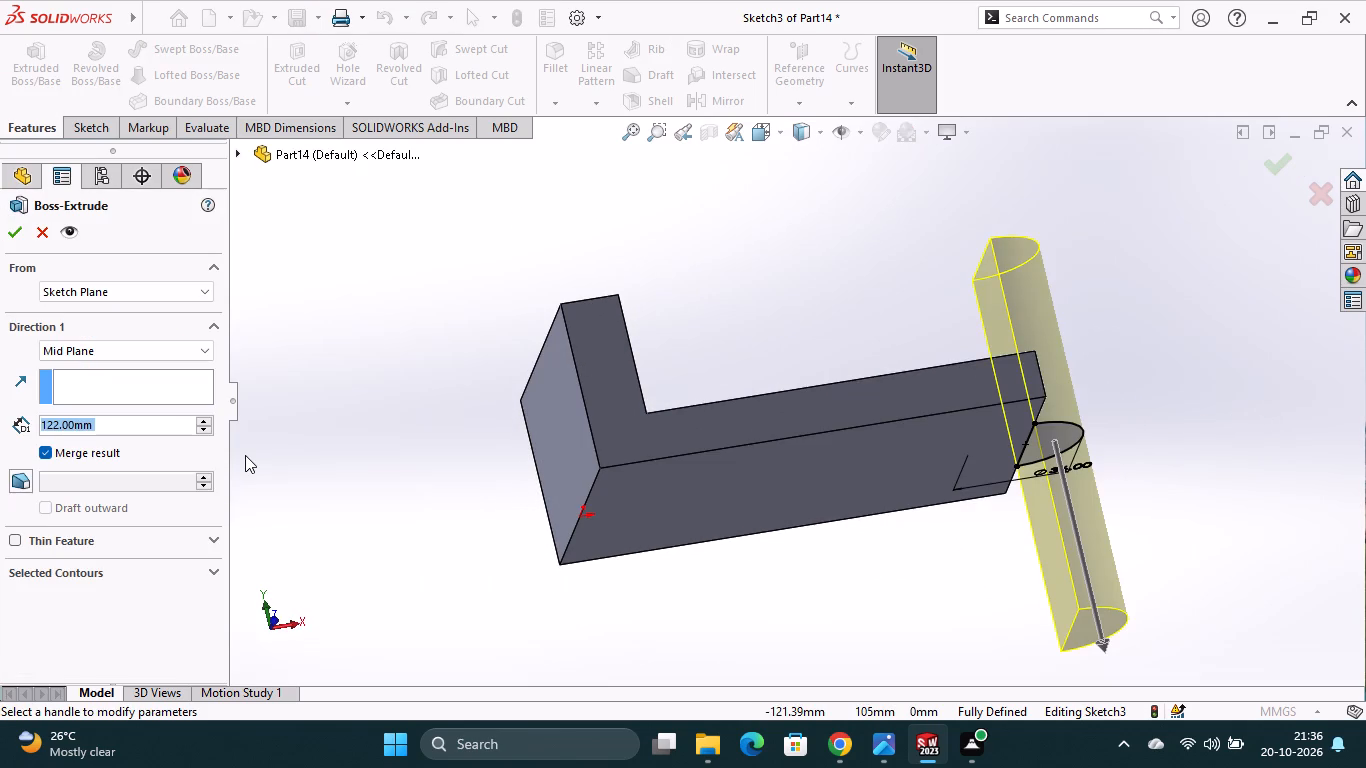
{"action": "left_click", "coordinate": [98, 350]}
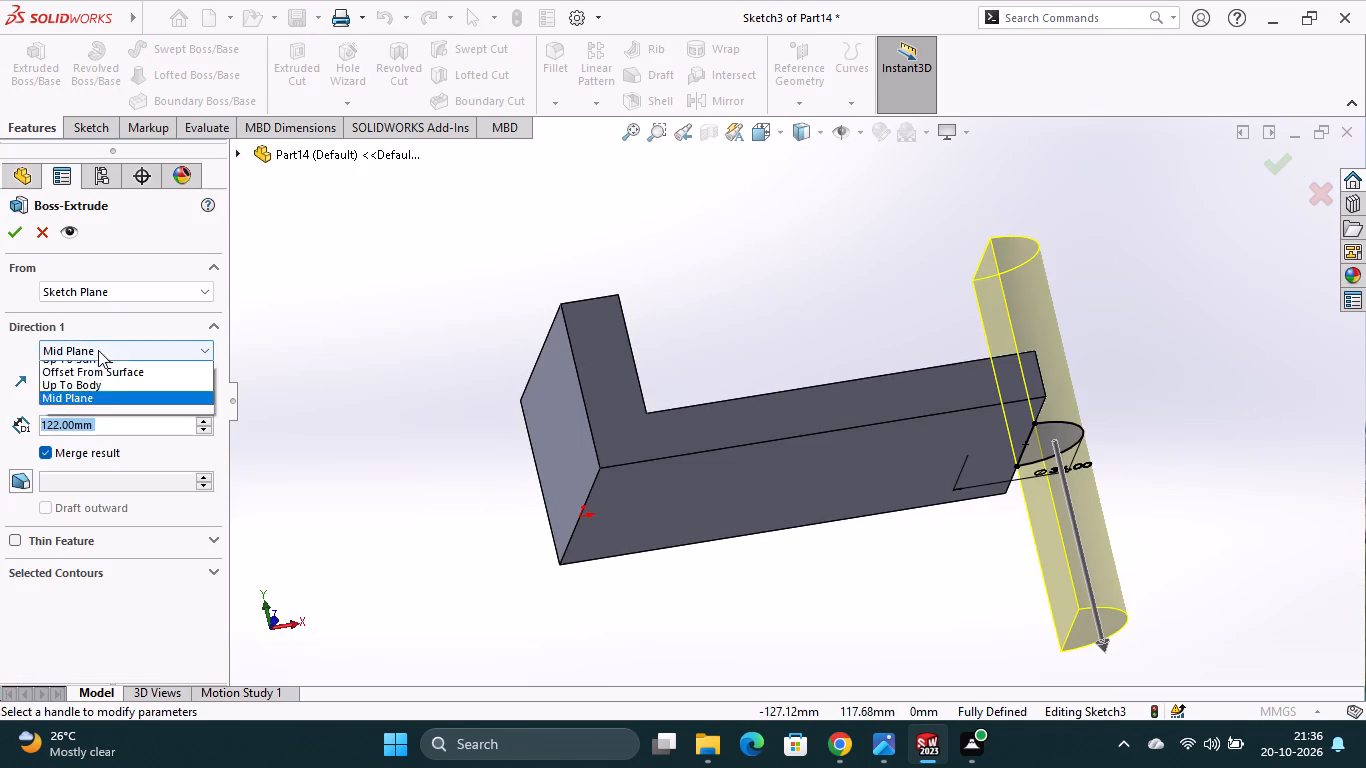
{"action": "left_click", "coordinate": [103, 371]}
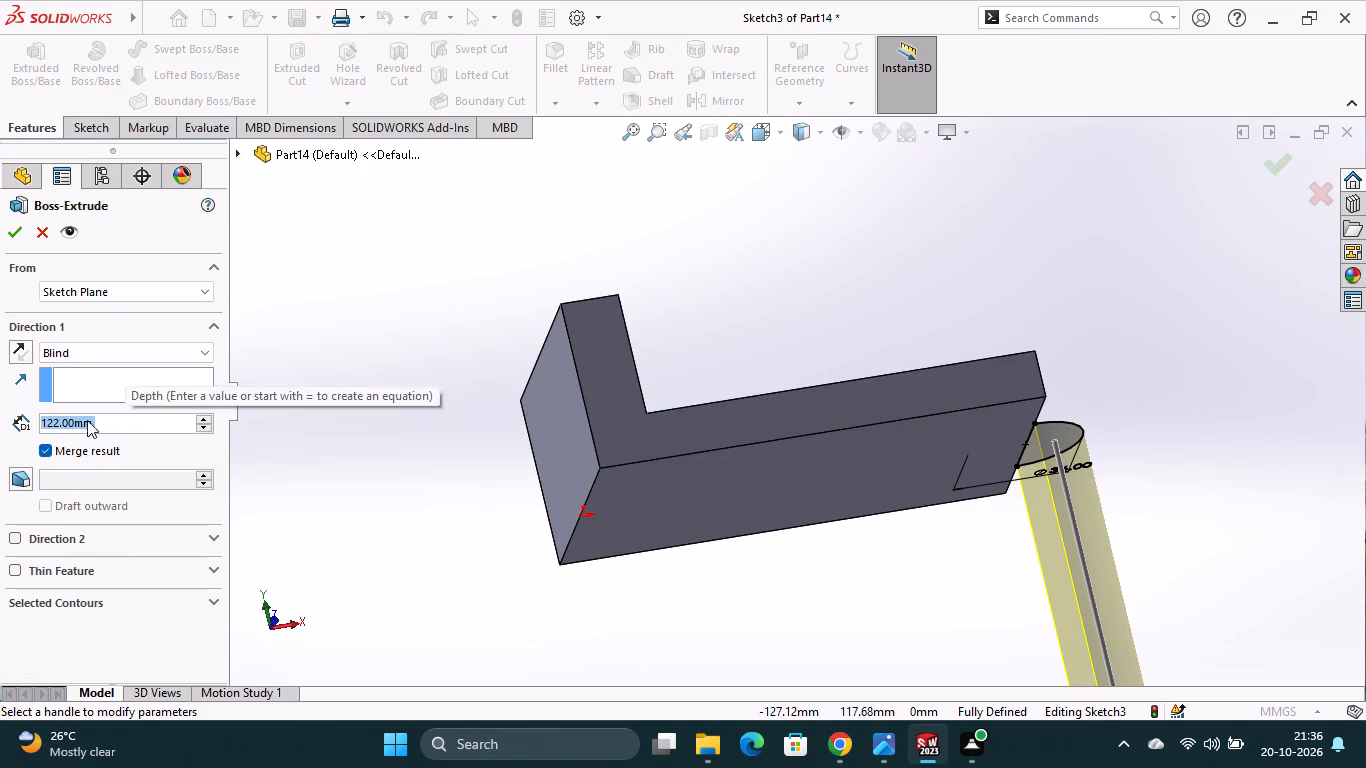
{"action": "left_click", "coordinate": [23, 362]}
{"action": "type", "text": "15"}
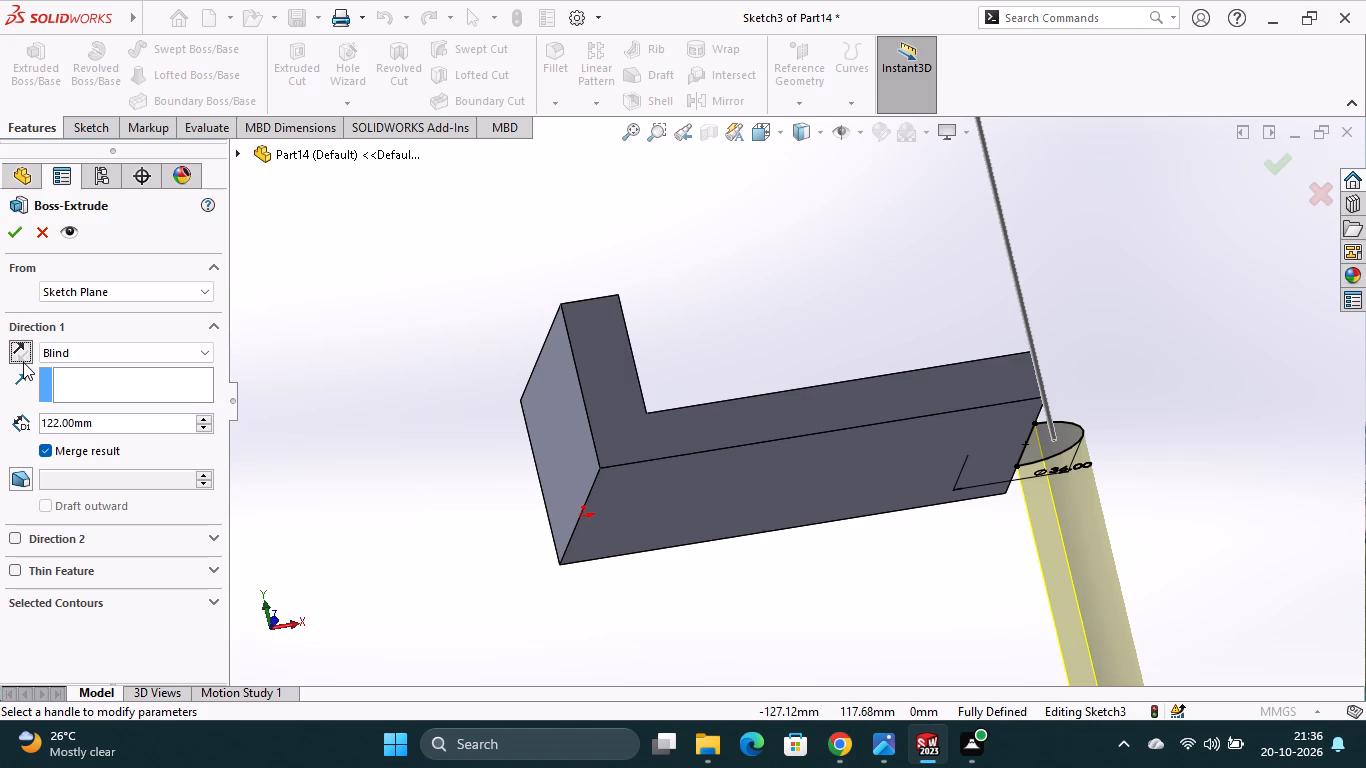
{"action": "left_click_drag", "start_coordinate": [131, 423], "coordinate": [36, 422]}
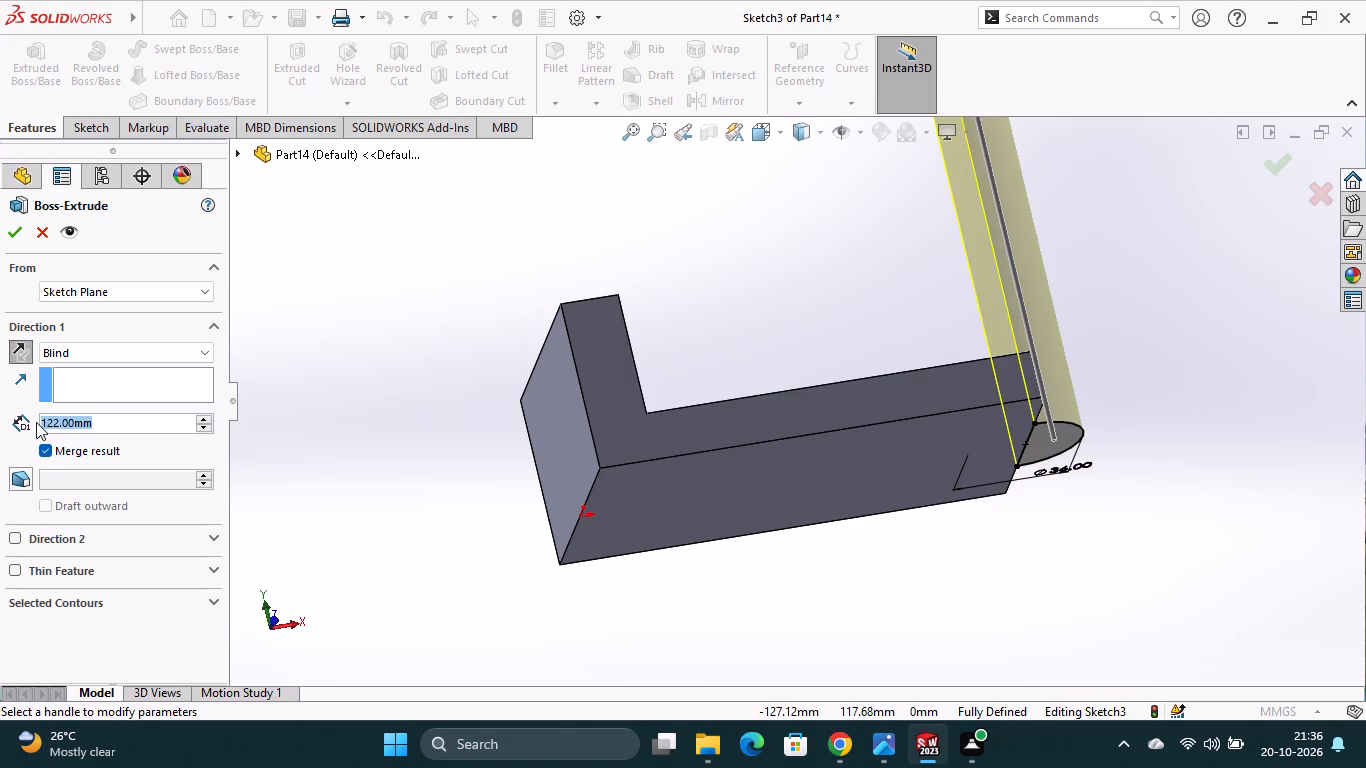
{"action": "type", "text": "15"}
{"action": "key", "text": "Return"}
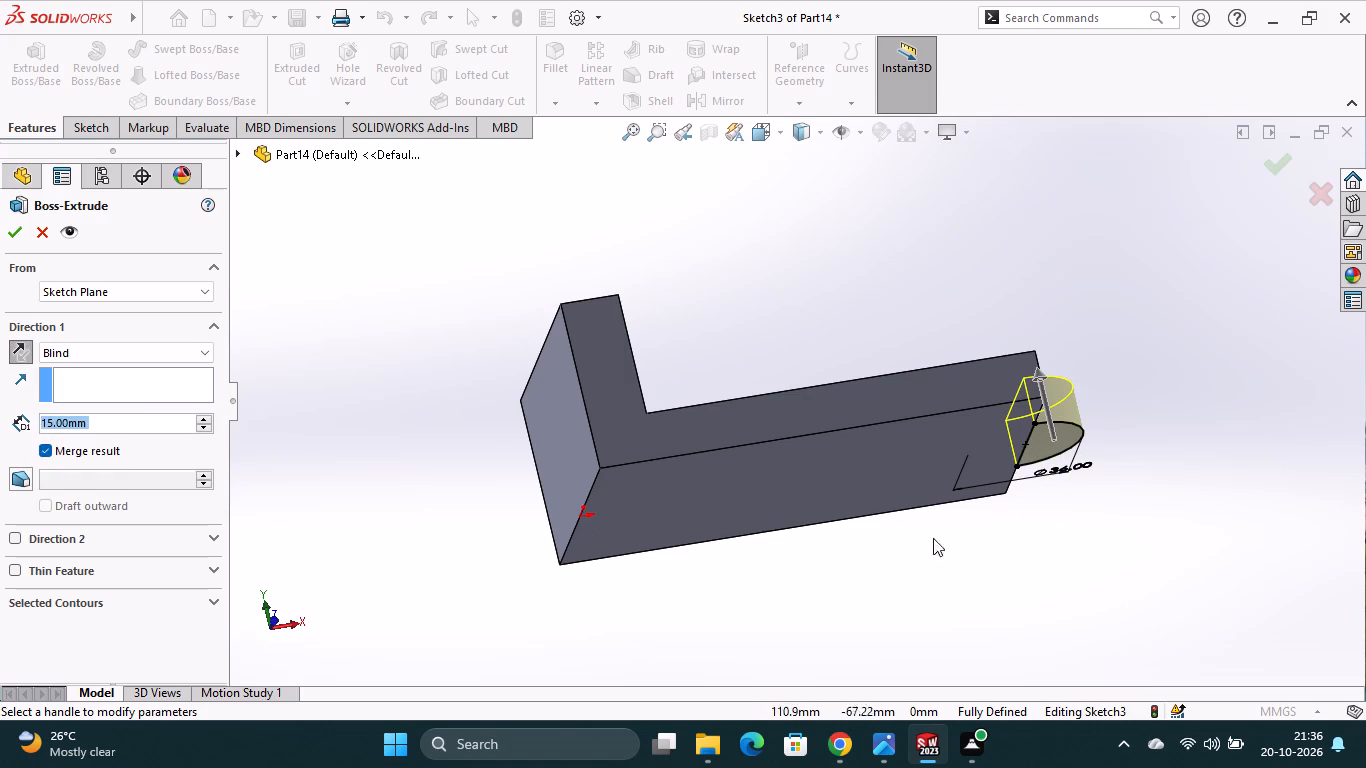
{"action": "middle_click_drag", "start_coordinate": [1149, 527], "coordinate": [1072, 590]}
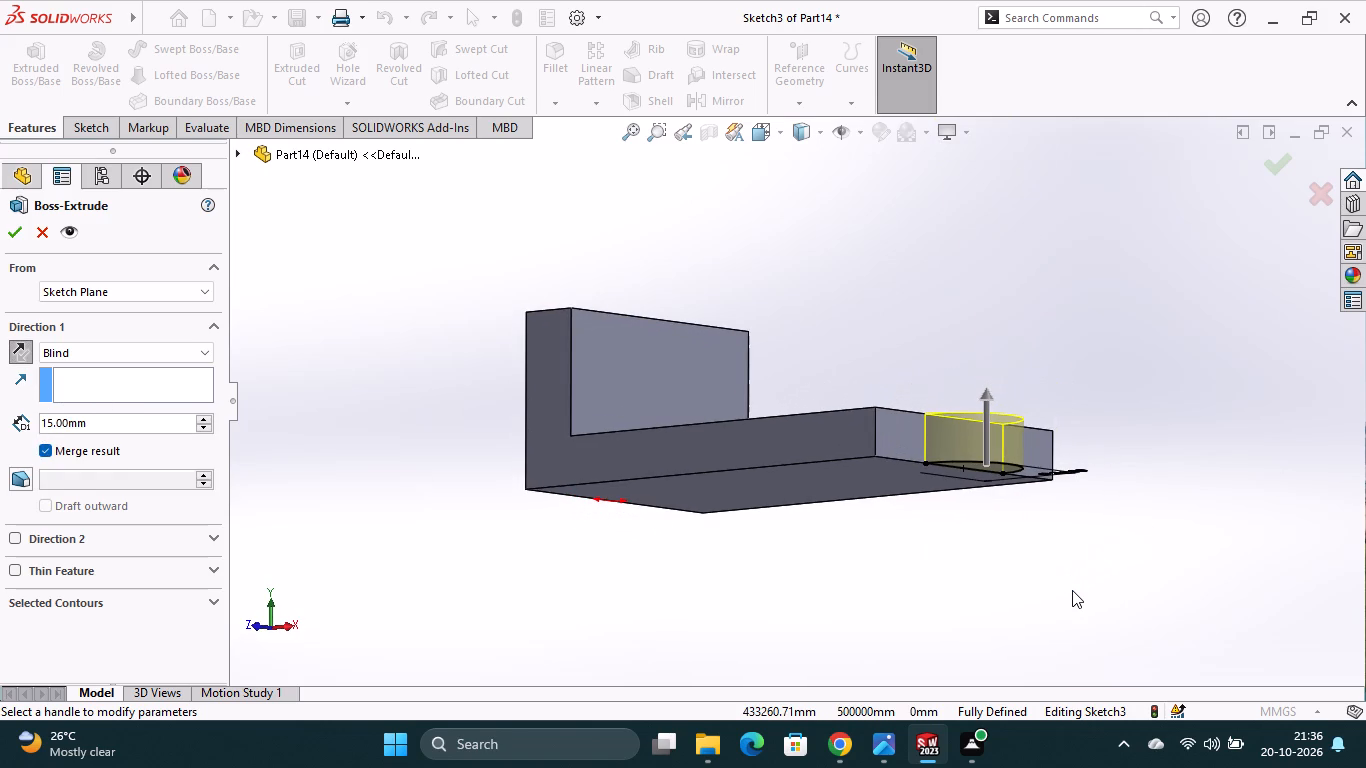
{"action": "key", "text": "Return"}
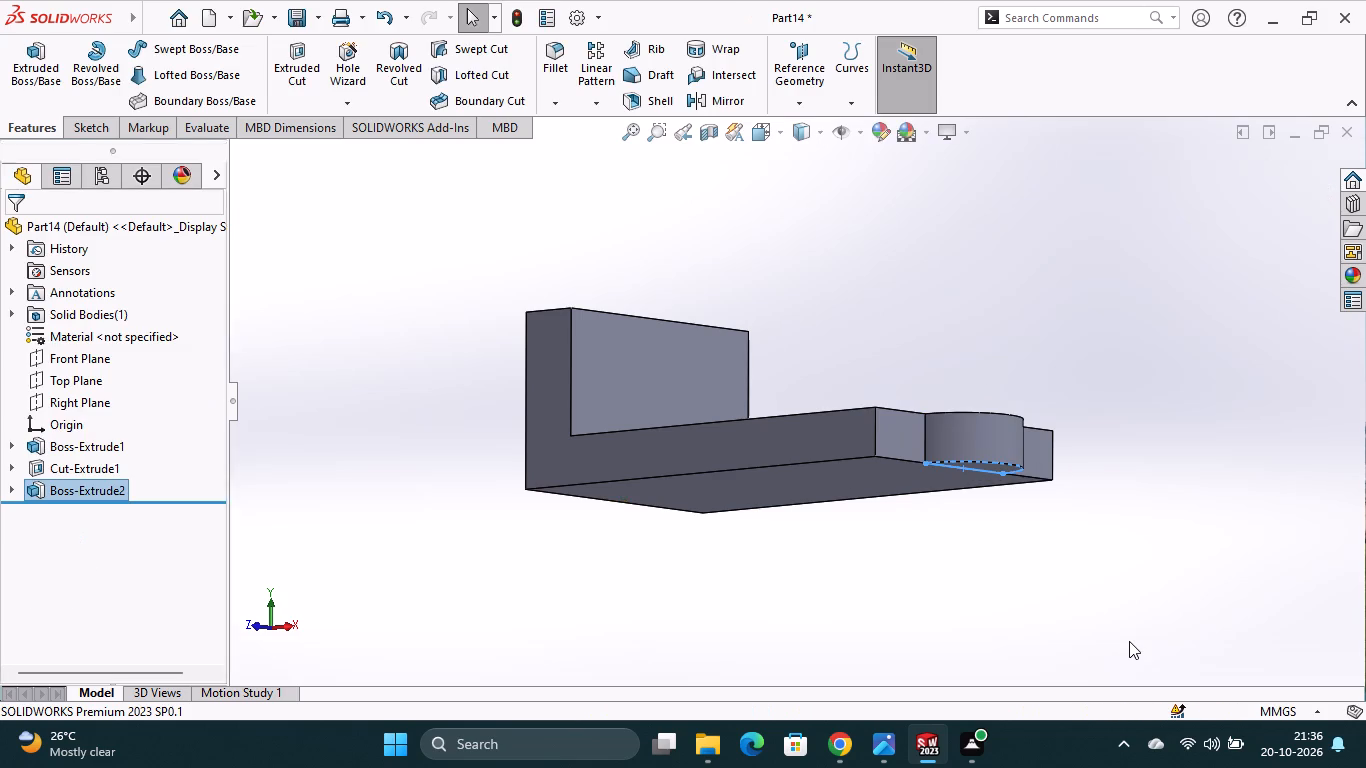
Start a new sketch on the L-shaped side face of the block.
{"action": "middle_click_drag", "start_coordinate": [1190, 543], "coordinate": [1183, 708]}
{"action": "scroll", "coordinate": [1187, 695], "scroll_direction": "down", "scroll_amount": 1}
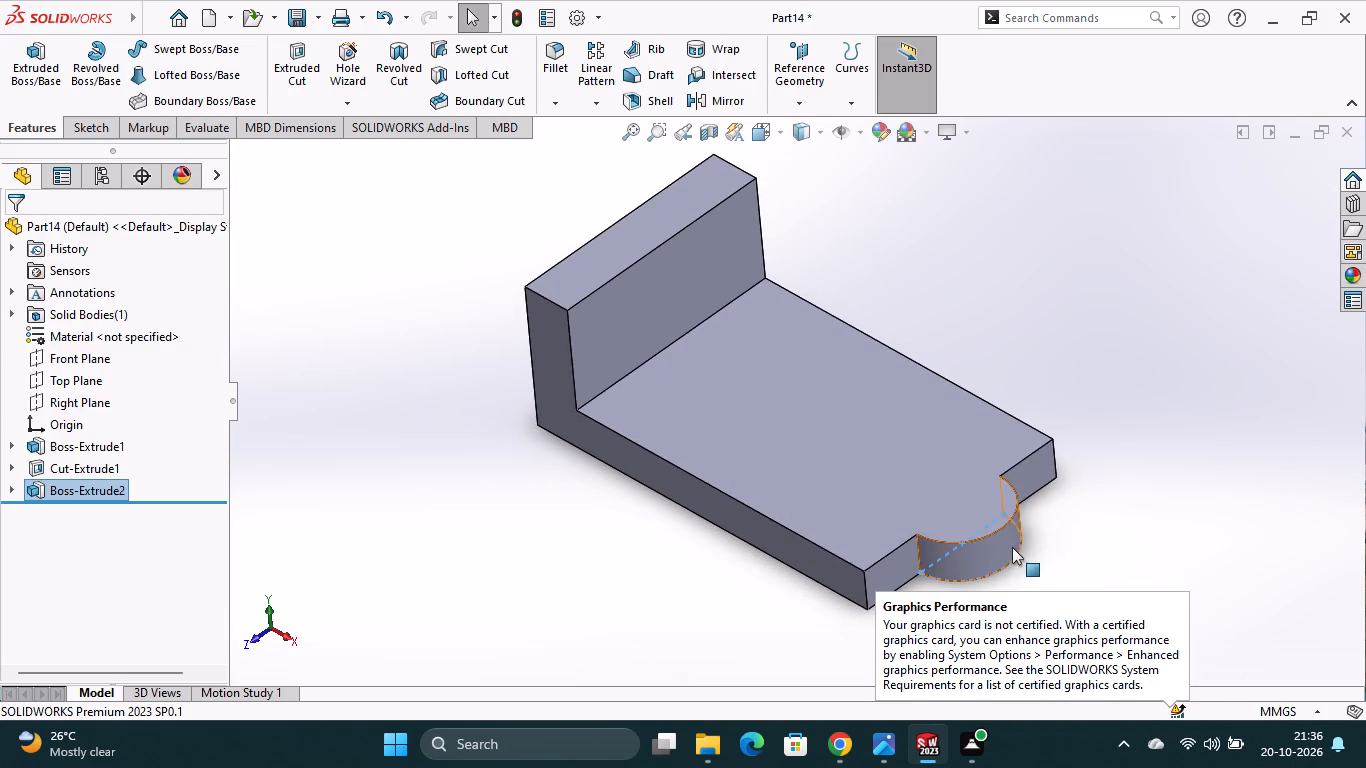
{"action": "left_click", "coordinate": [975, 510]}
{"action": "left_click", "coordinate": [1111, 589]}
{"action": "scroll", "coordinate": [1124, 553], "scroll_direction": "up", "scroll_amount": 1}
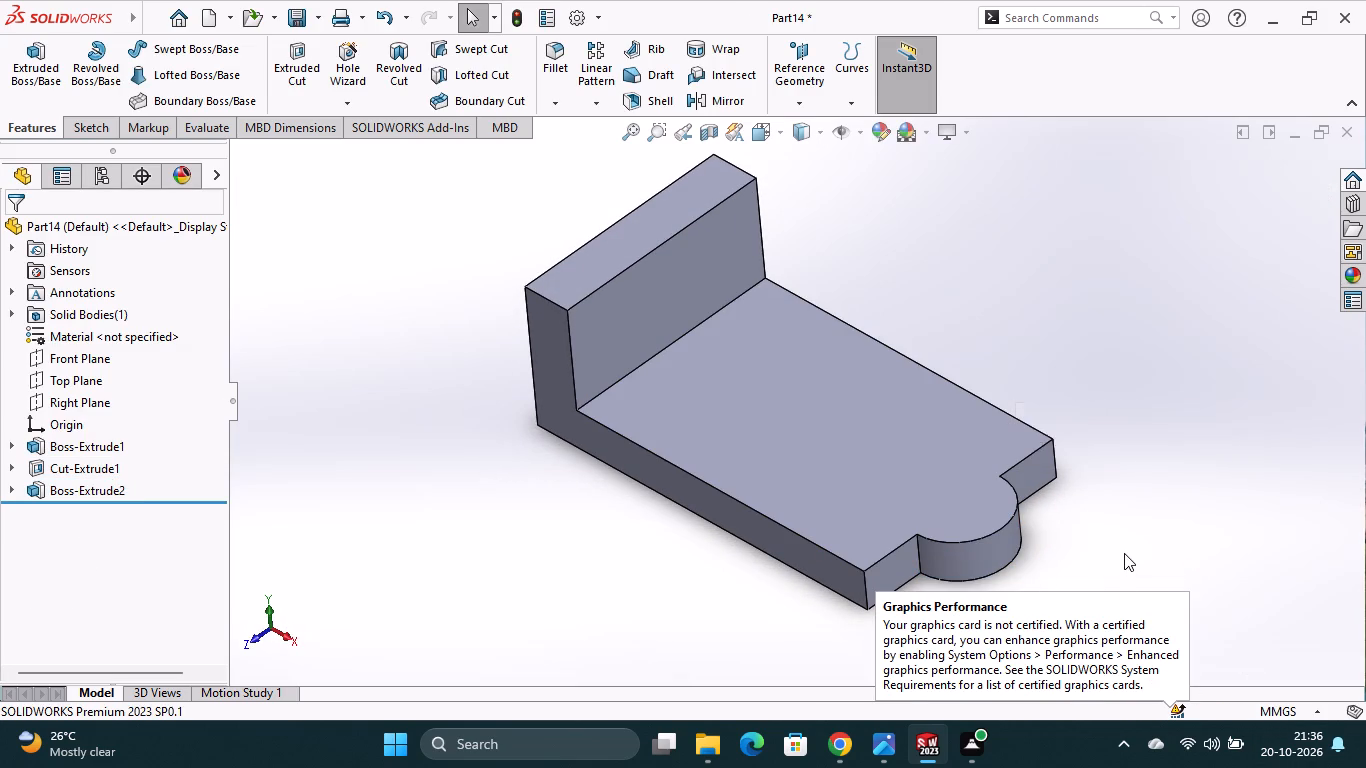
{"action": "scroll", "coordinate": [1114, 528], "scroll_direction": "up", "scroll_amount": 2}
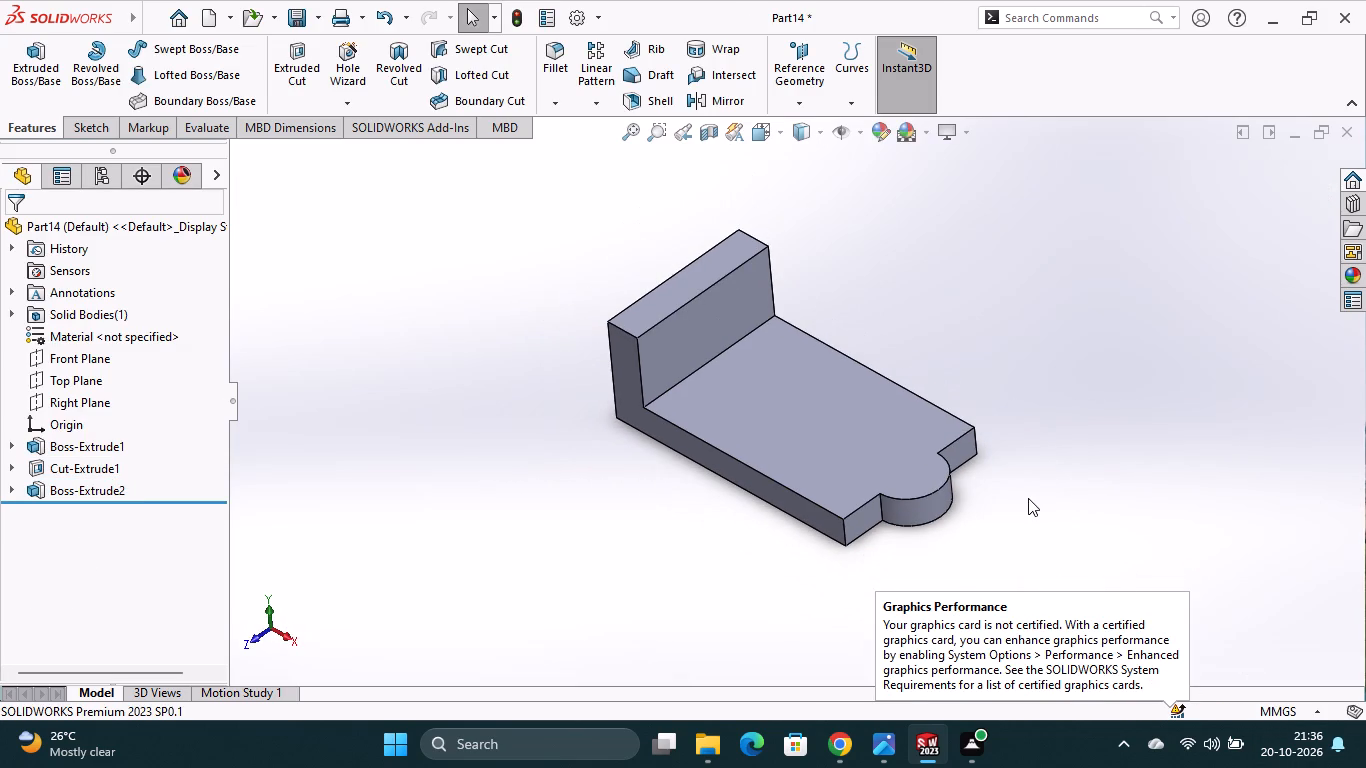
{"action": "middle_click_drag", "start_coordinate": [789, 600], "coordinate": [838, 573]}
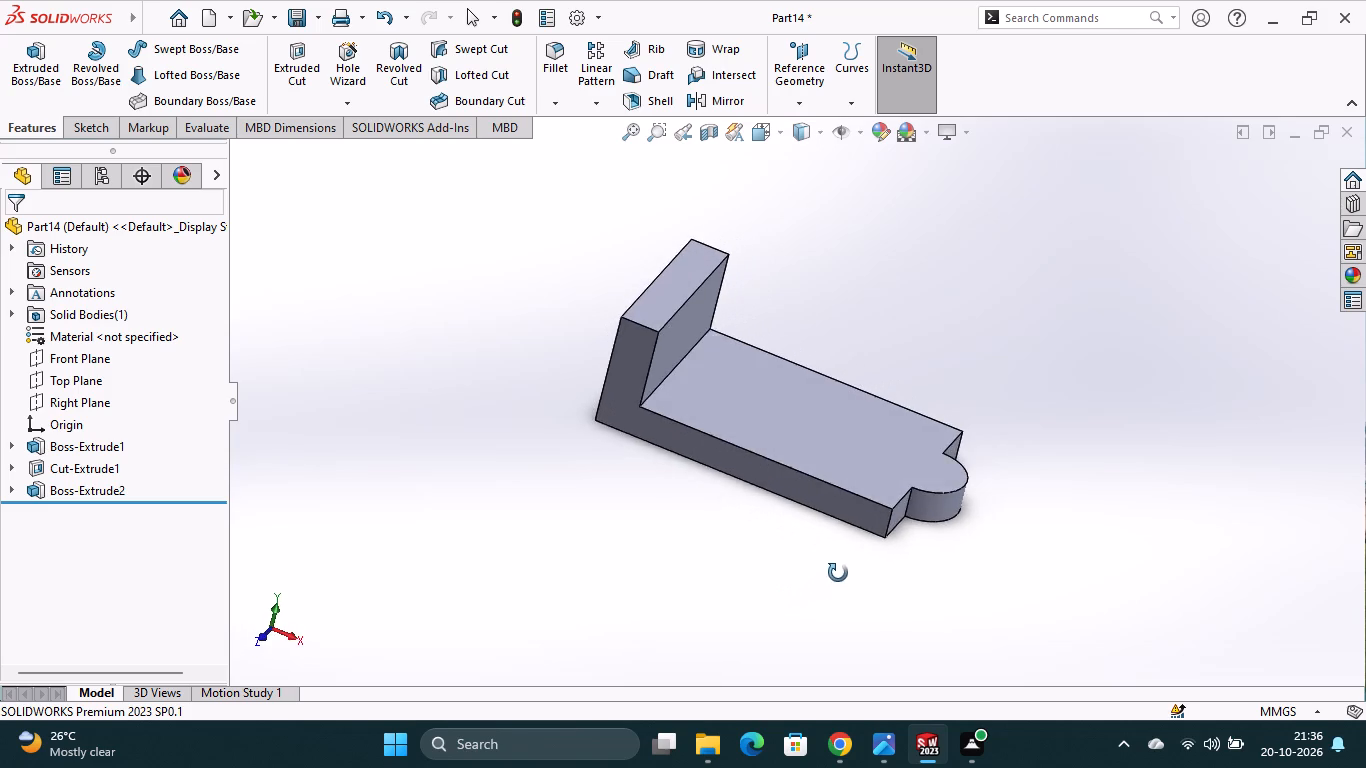
{"action": "middle_click_drag", "start_coordinate": [838, 573], "coordinate": [837, 573]}
{"action": "left_click", "coordinate": [843, 499]}
{"action": "left_click", "coordinate": [935, 448]}
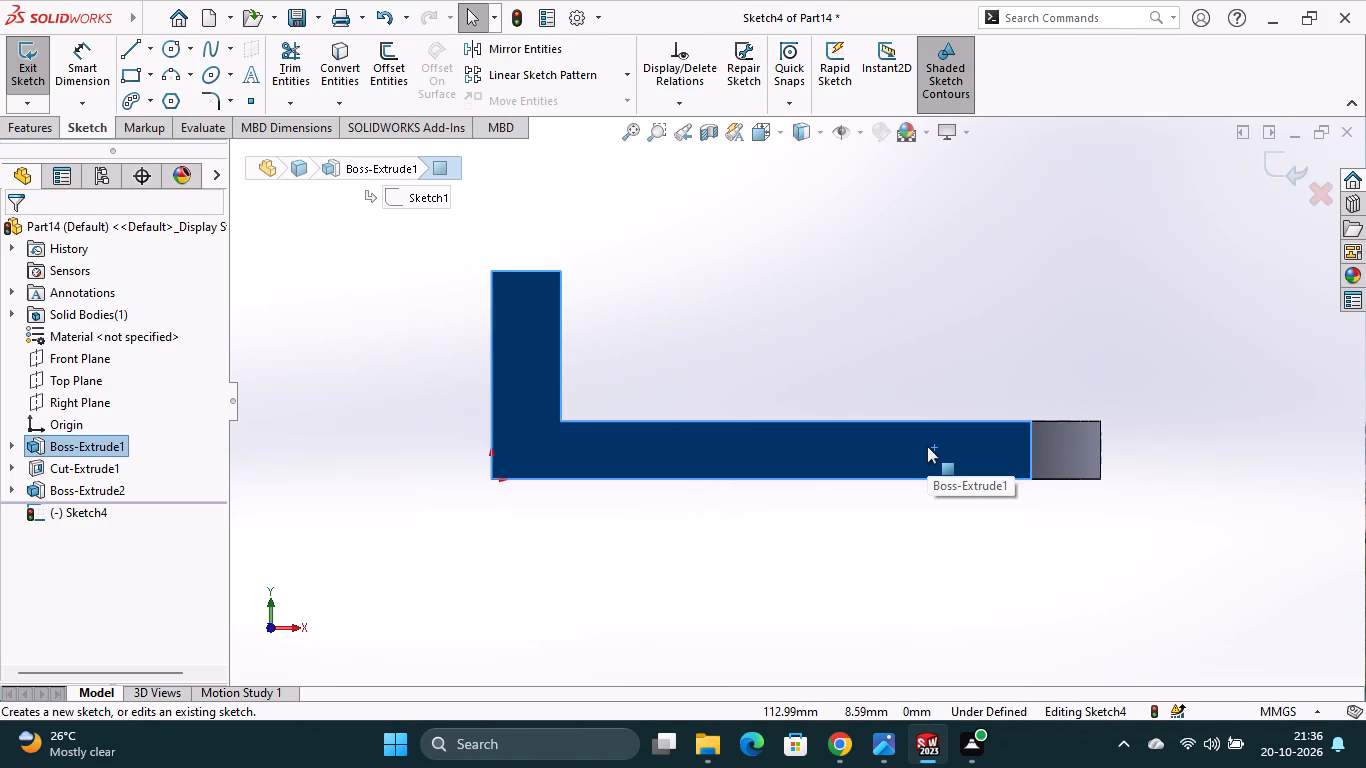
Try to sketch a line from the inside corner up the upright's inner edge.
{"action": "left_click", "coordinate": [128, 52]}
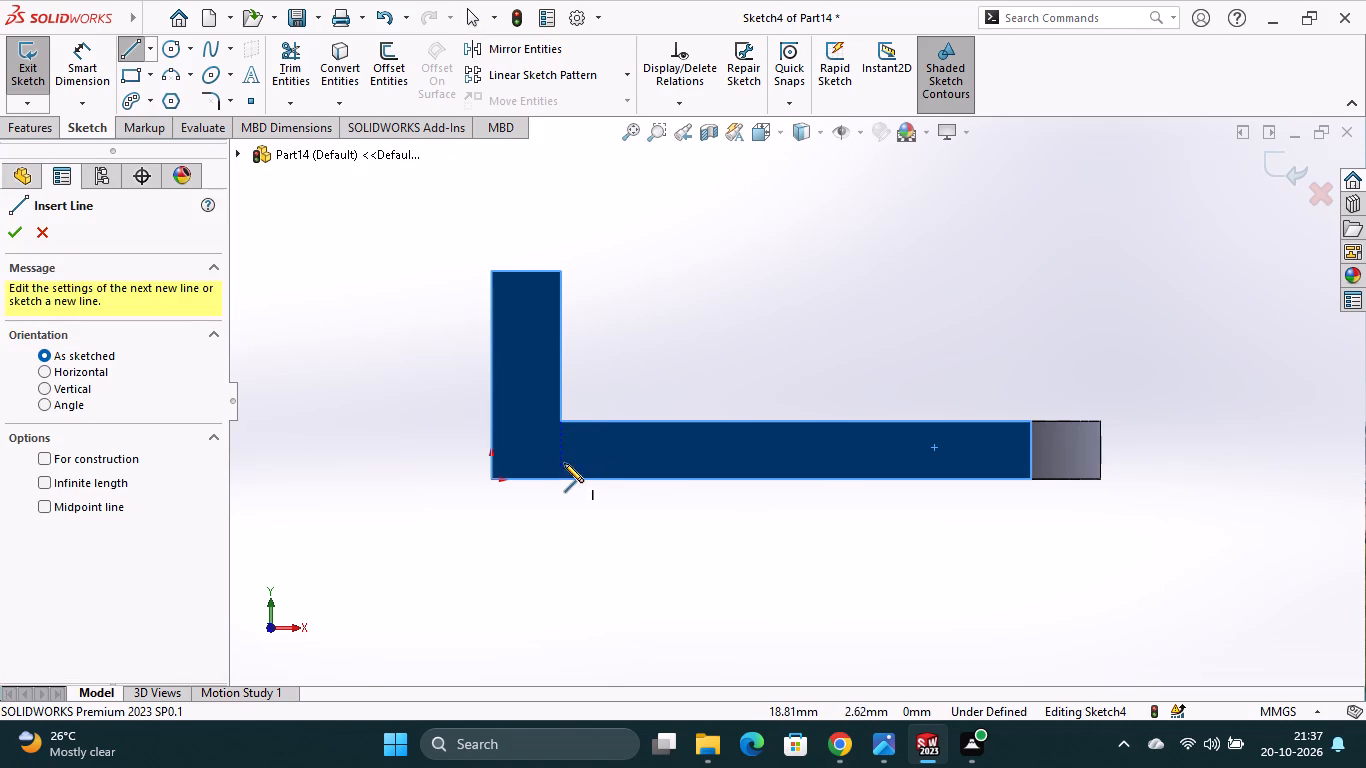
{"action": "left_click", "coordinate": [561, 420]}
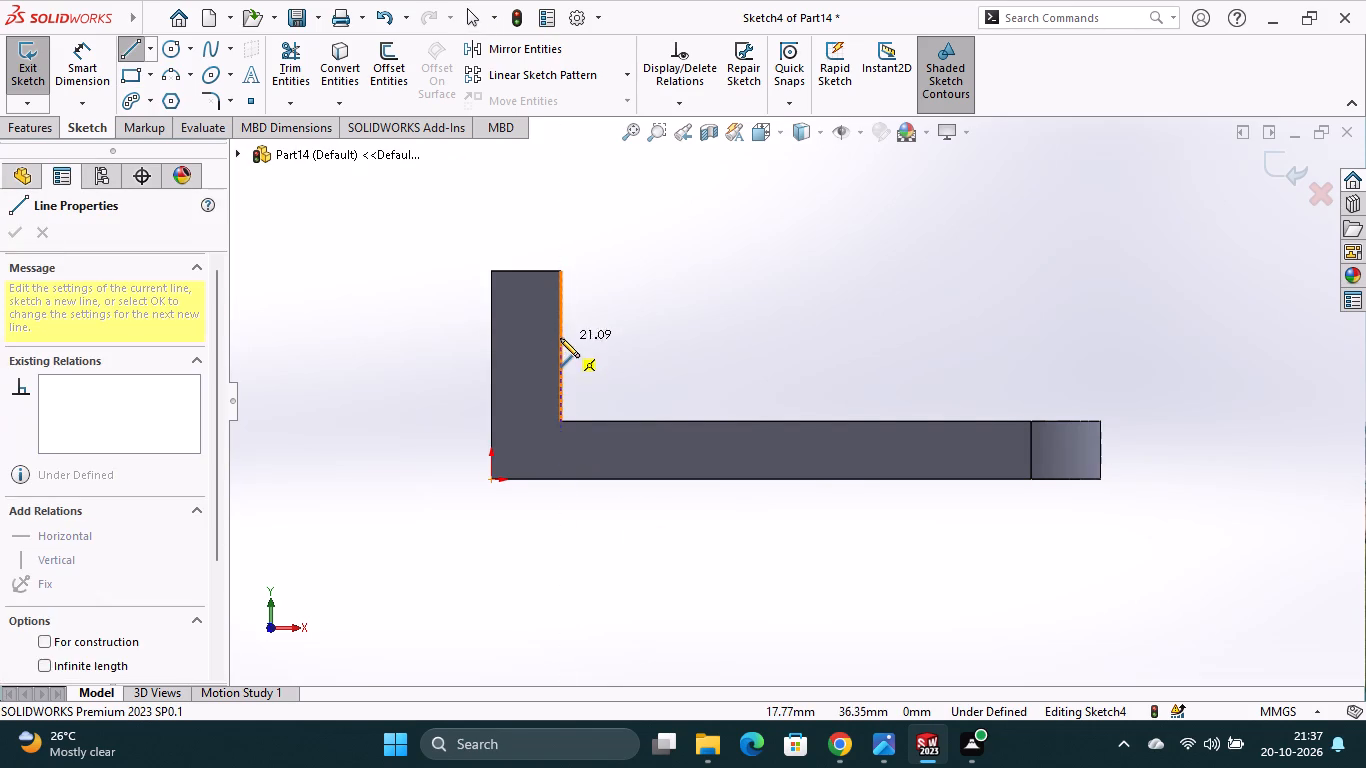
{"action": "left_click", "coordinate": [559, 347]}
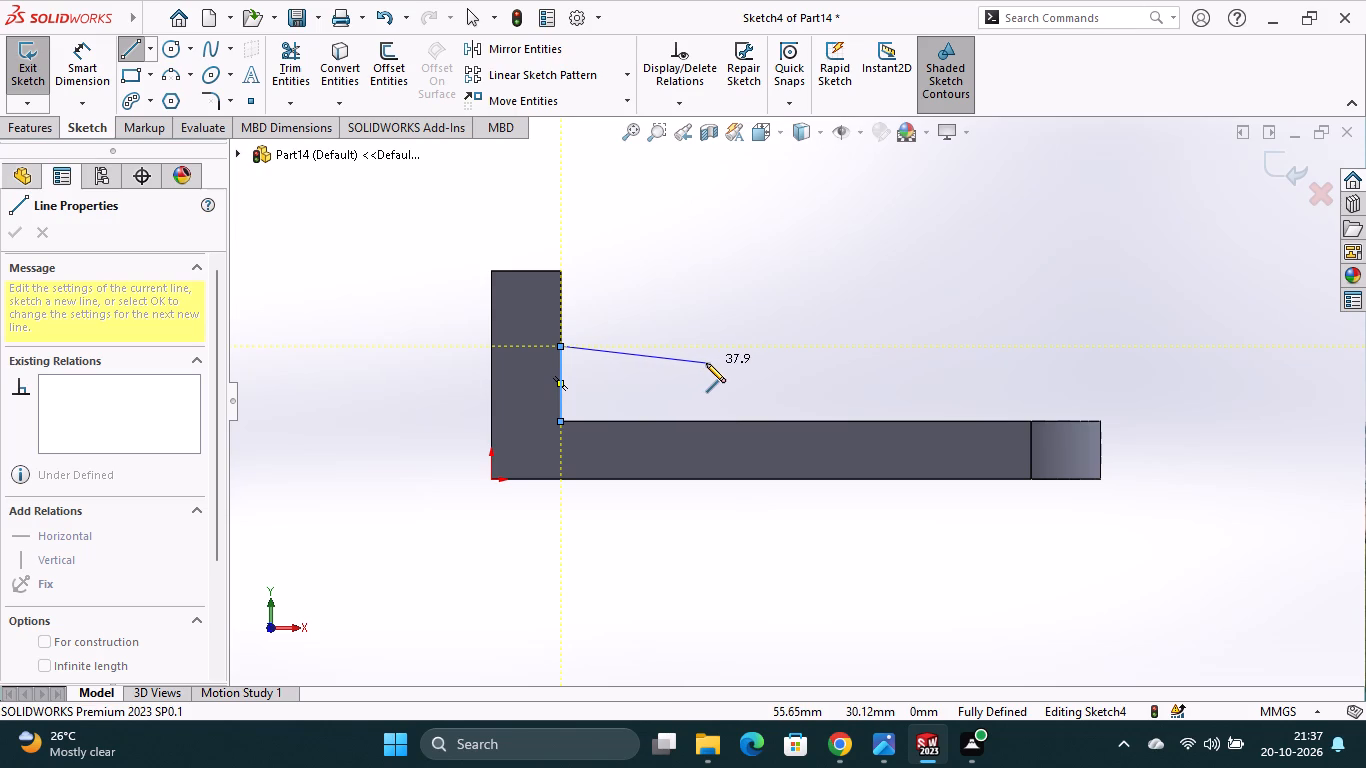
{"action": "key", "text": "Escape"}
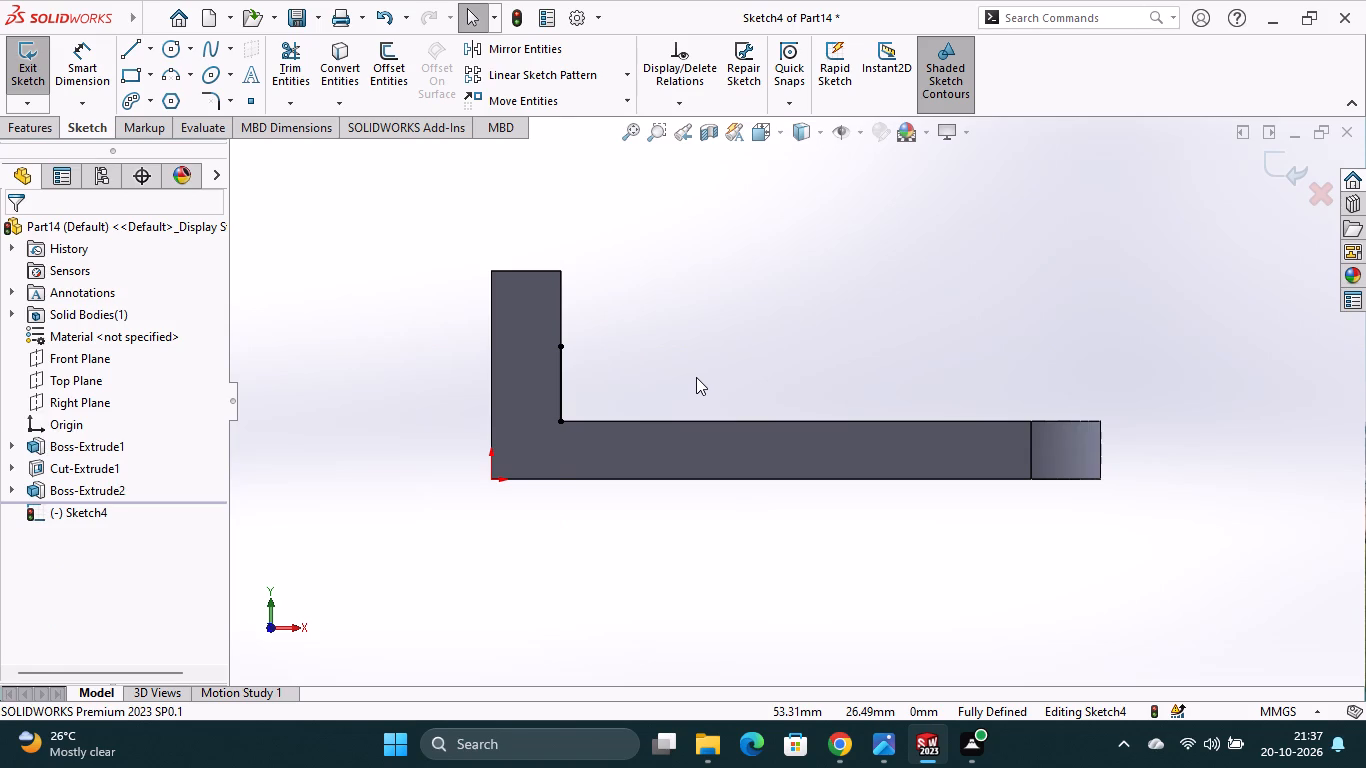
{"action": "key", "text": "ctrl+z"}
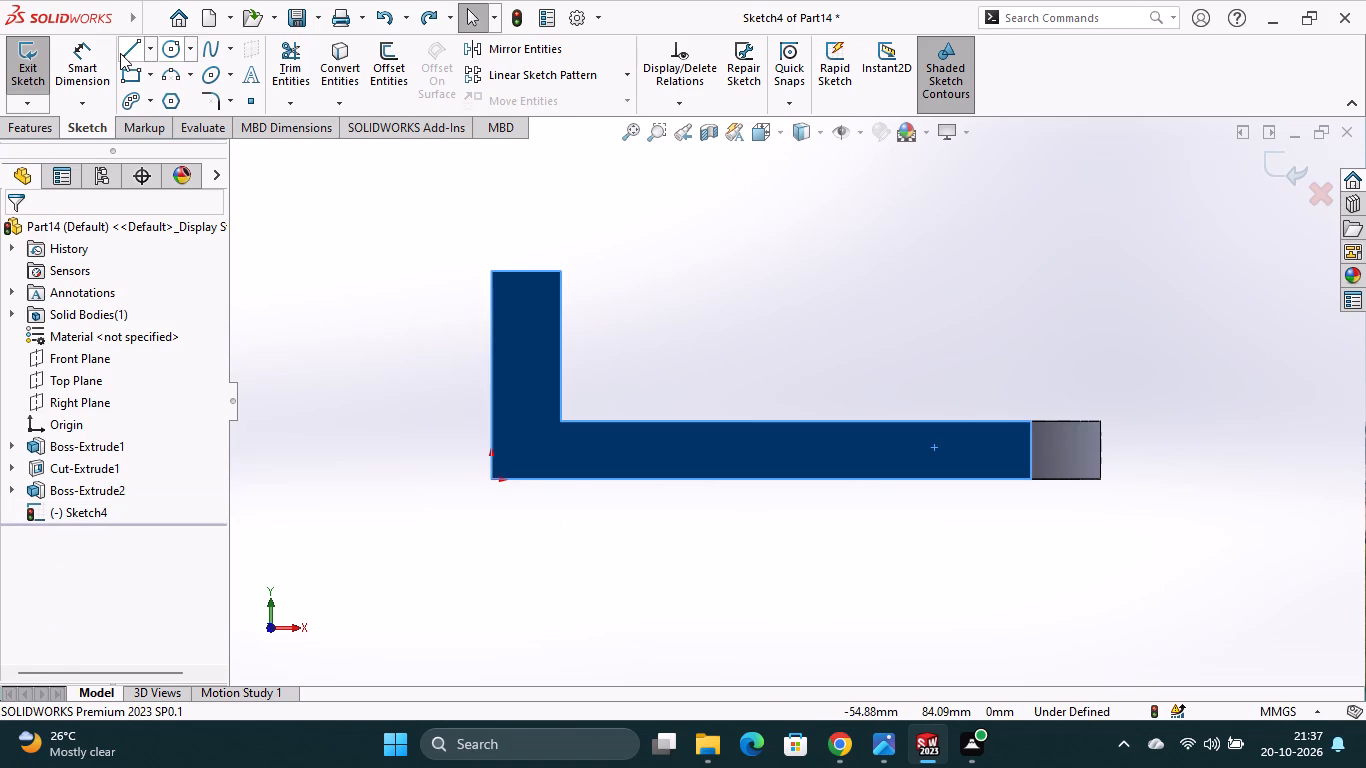
Sketch a line about 90 mm long from the origin along the bottom edge, continuing vertically upward about 62 mm.
{"action": "left_click", "coordinate": [120, 53]}
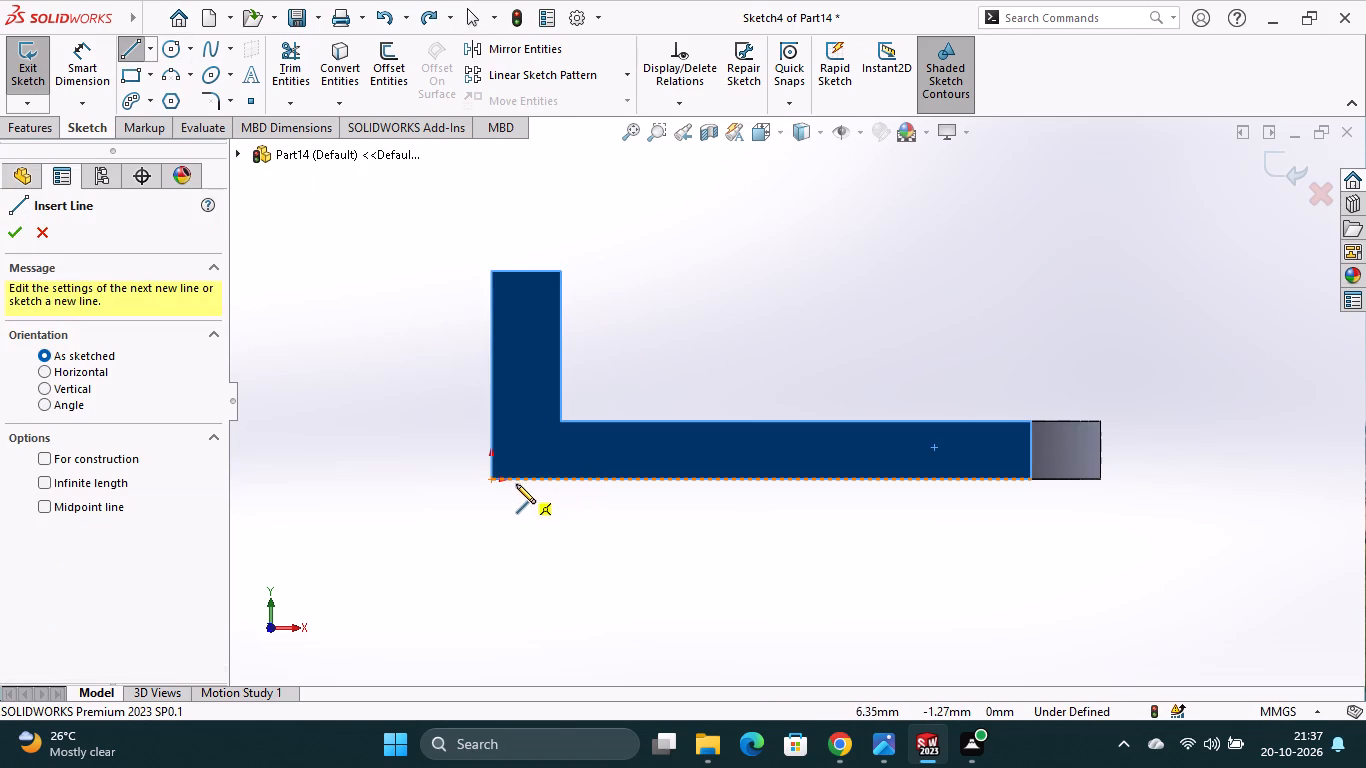
{"action": "left_click", "coordinate": [489, 482]}
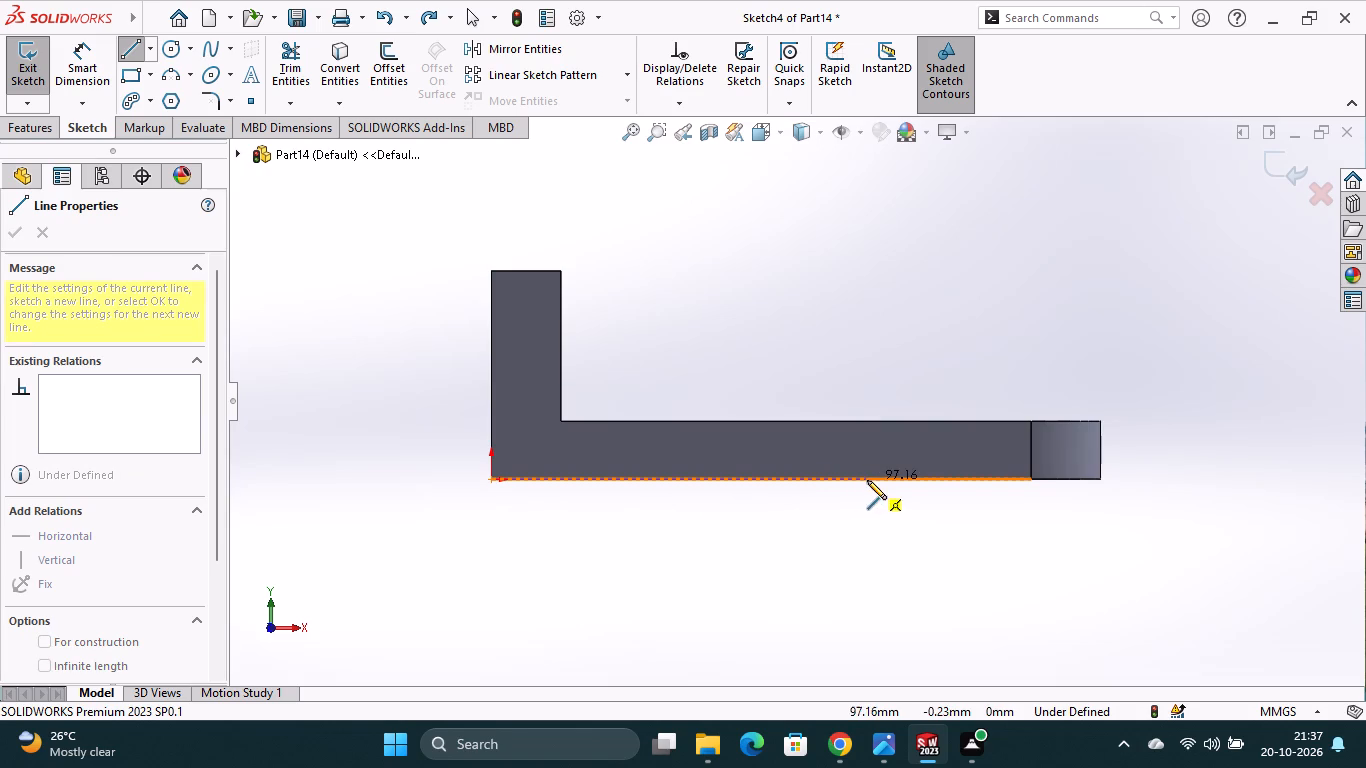
{"action": "left_click", "coordinate": [839, 480]}
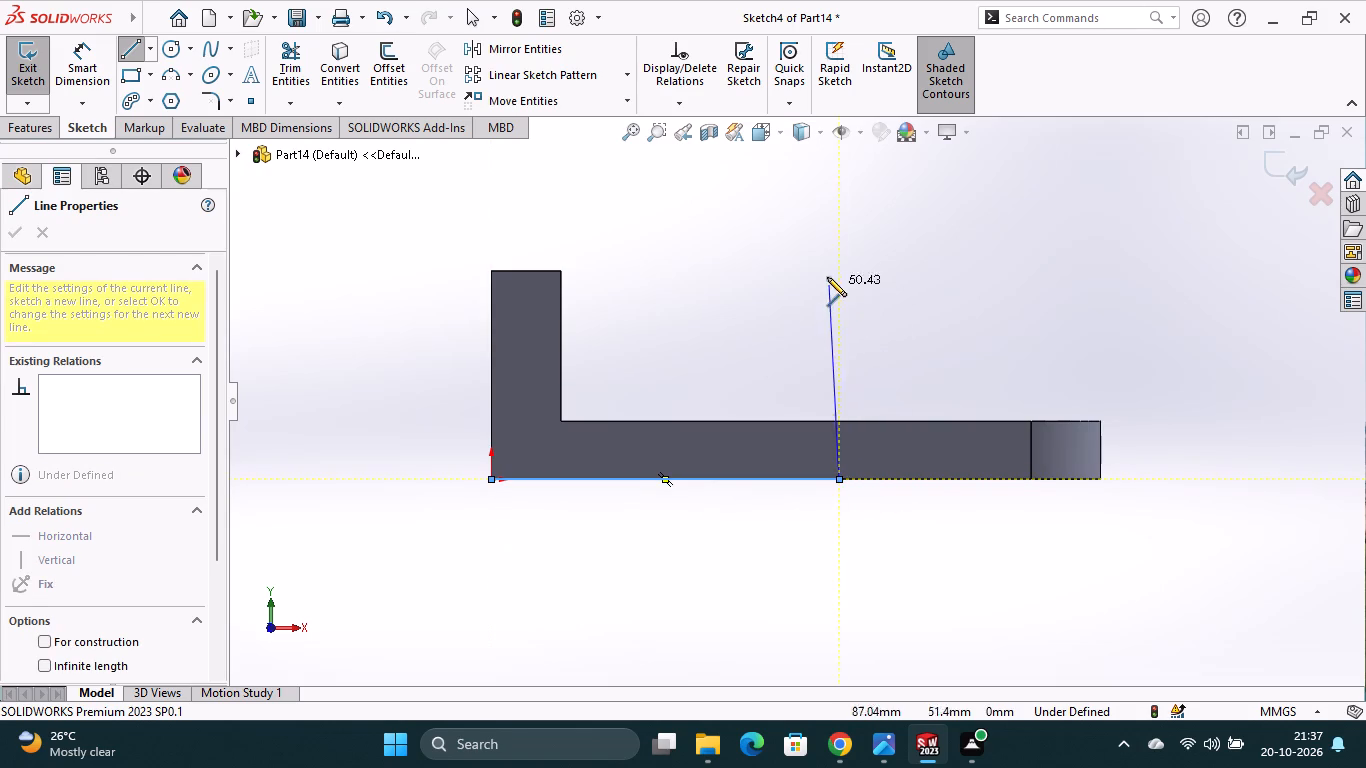
{"action": "left_click", "coordinate": [837, 240]}
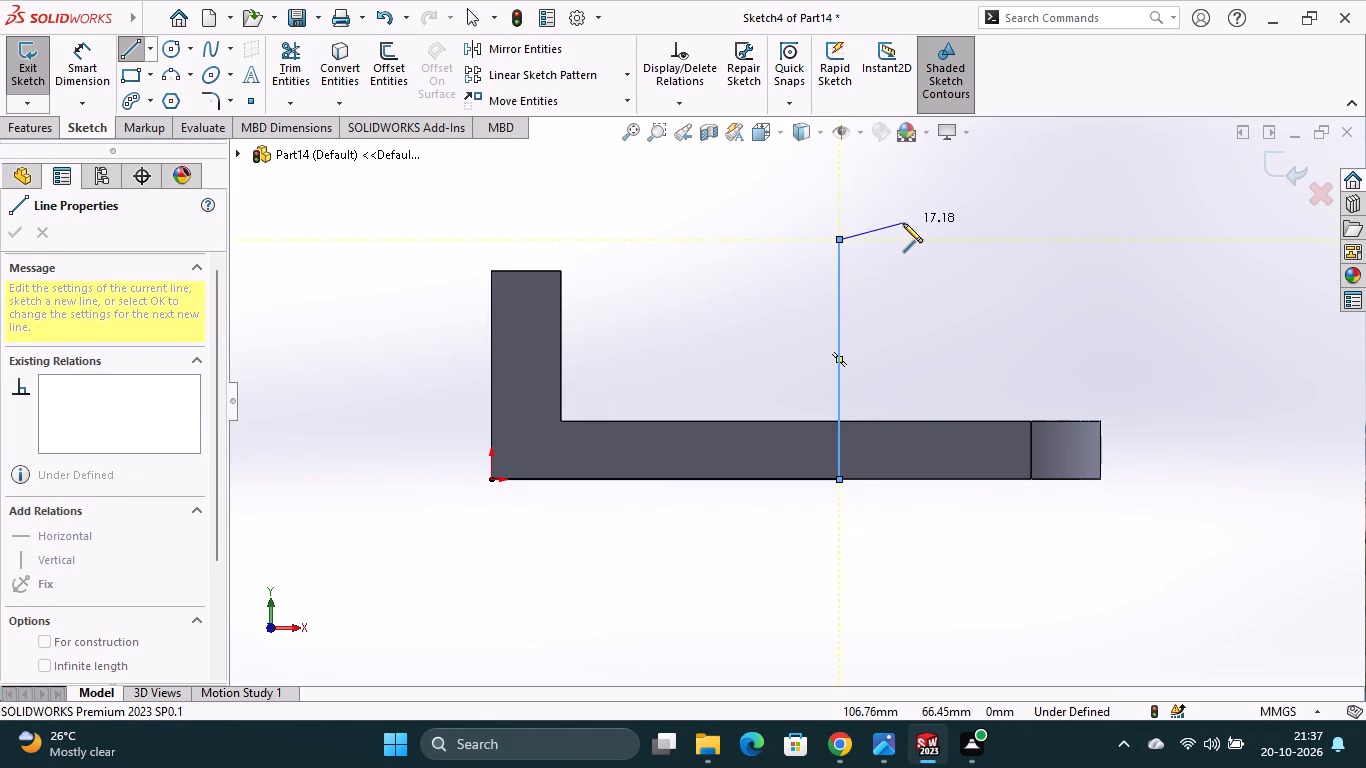
{"action": "key", "text": "Escape"}
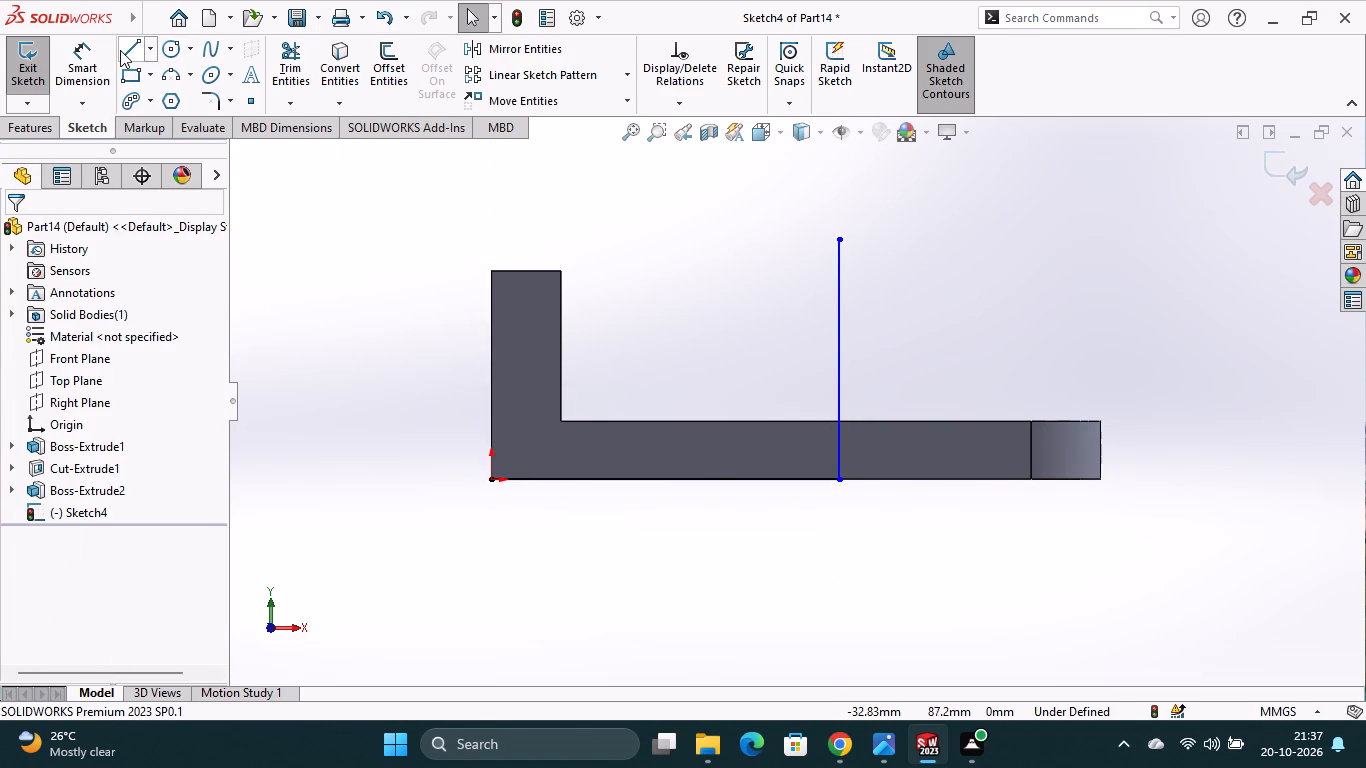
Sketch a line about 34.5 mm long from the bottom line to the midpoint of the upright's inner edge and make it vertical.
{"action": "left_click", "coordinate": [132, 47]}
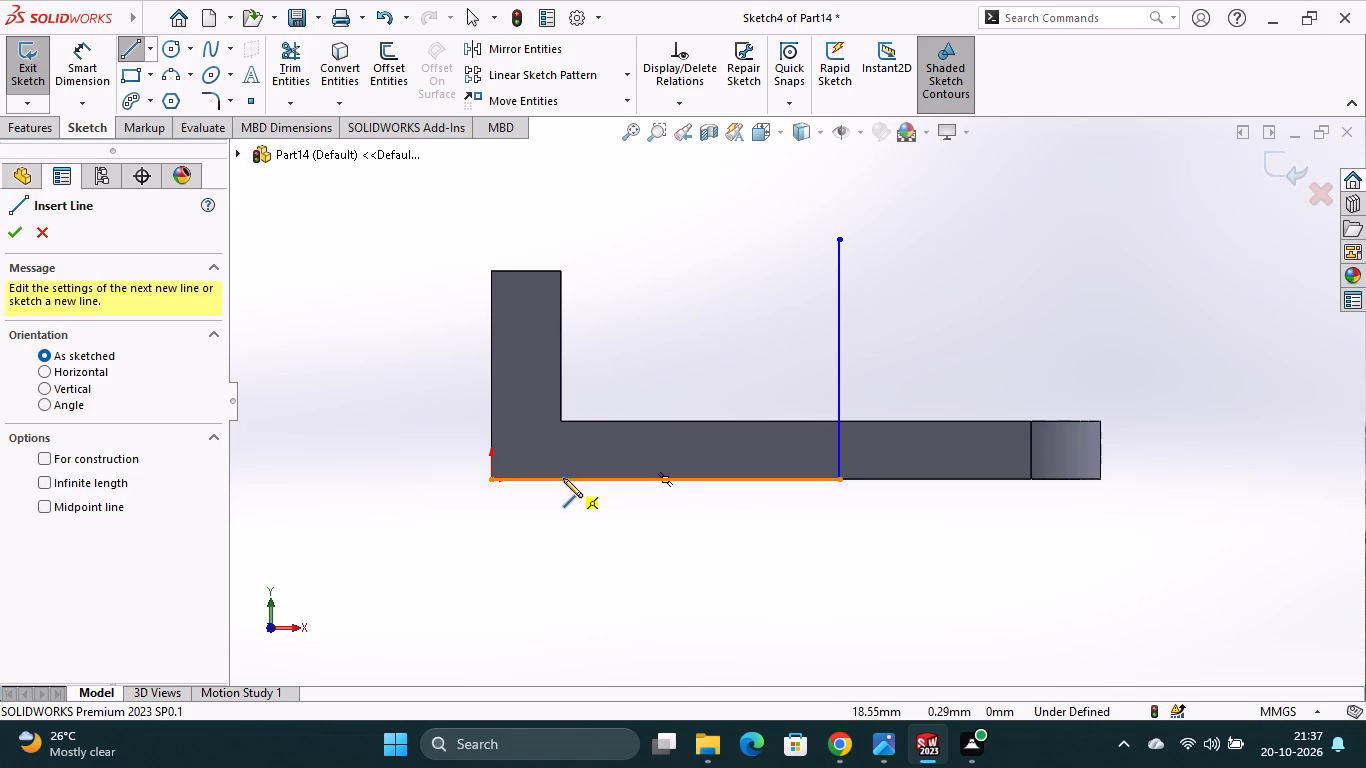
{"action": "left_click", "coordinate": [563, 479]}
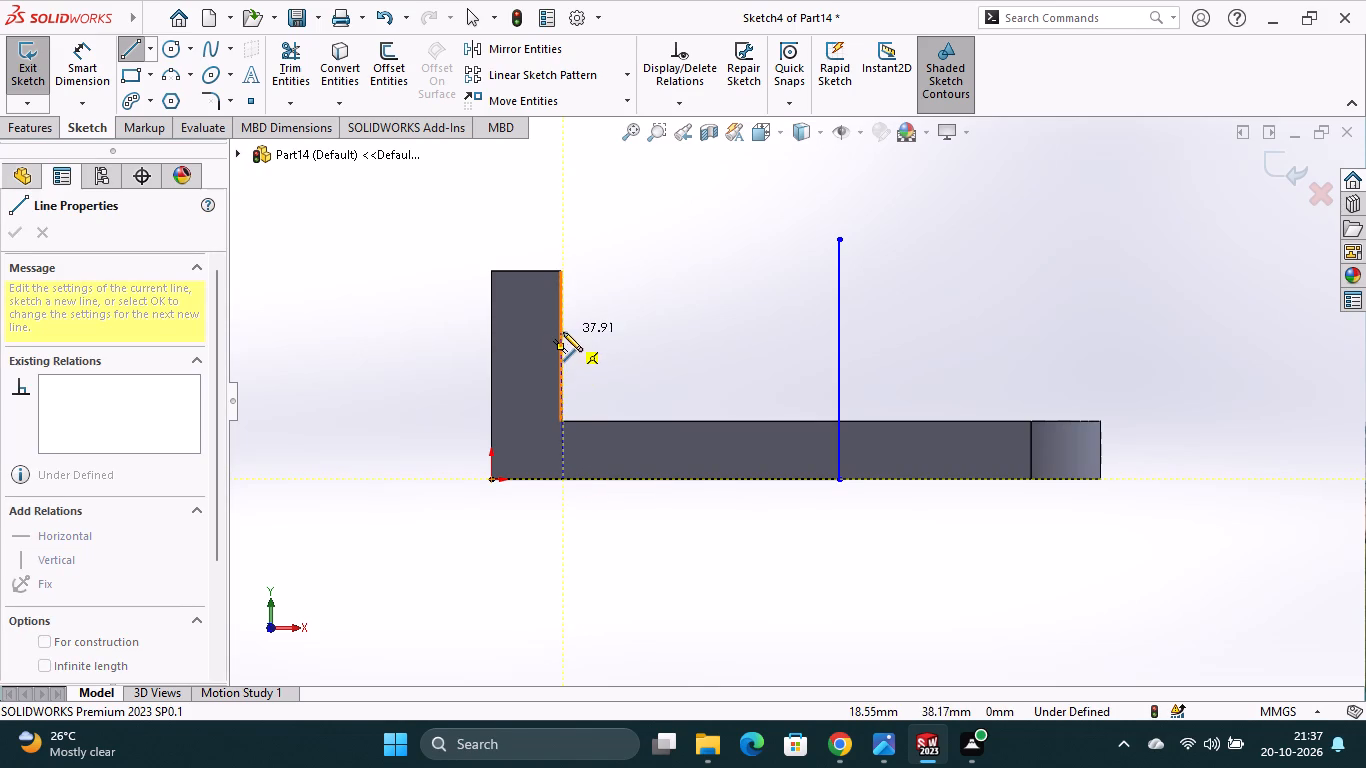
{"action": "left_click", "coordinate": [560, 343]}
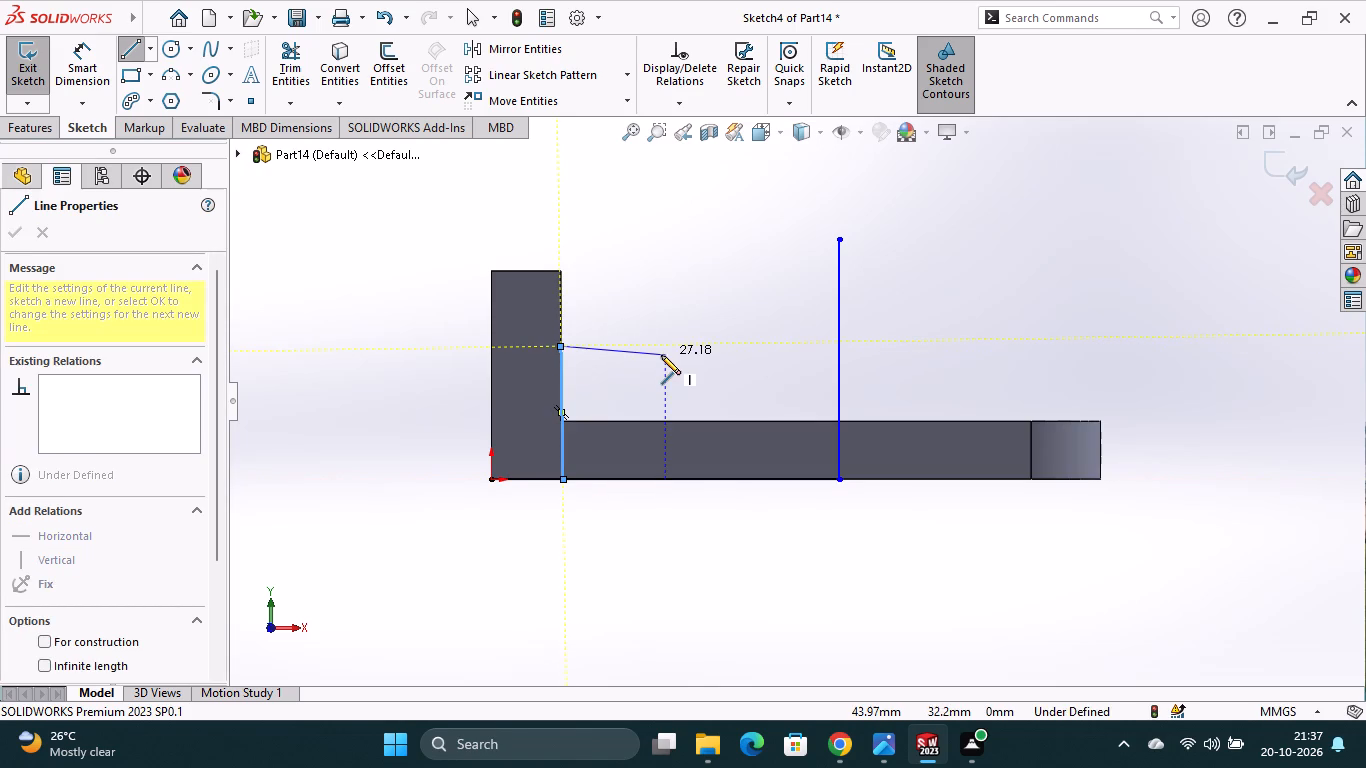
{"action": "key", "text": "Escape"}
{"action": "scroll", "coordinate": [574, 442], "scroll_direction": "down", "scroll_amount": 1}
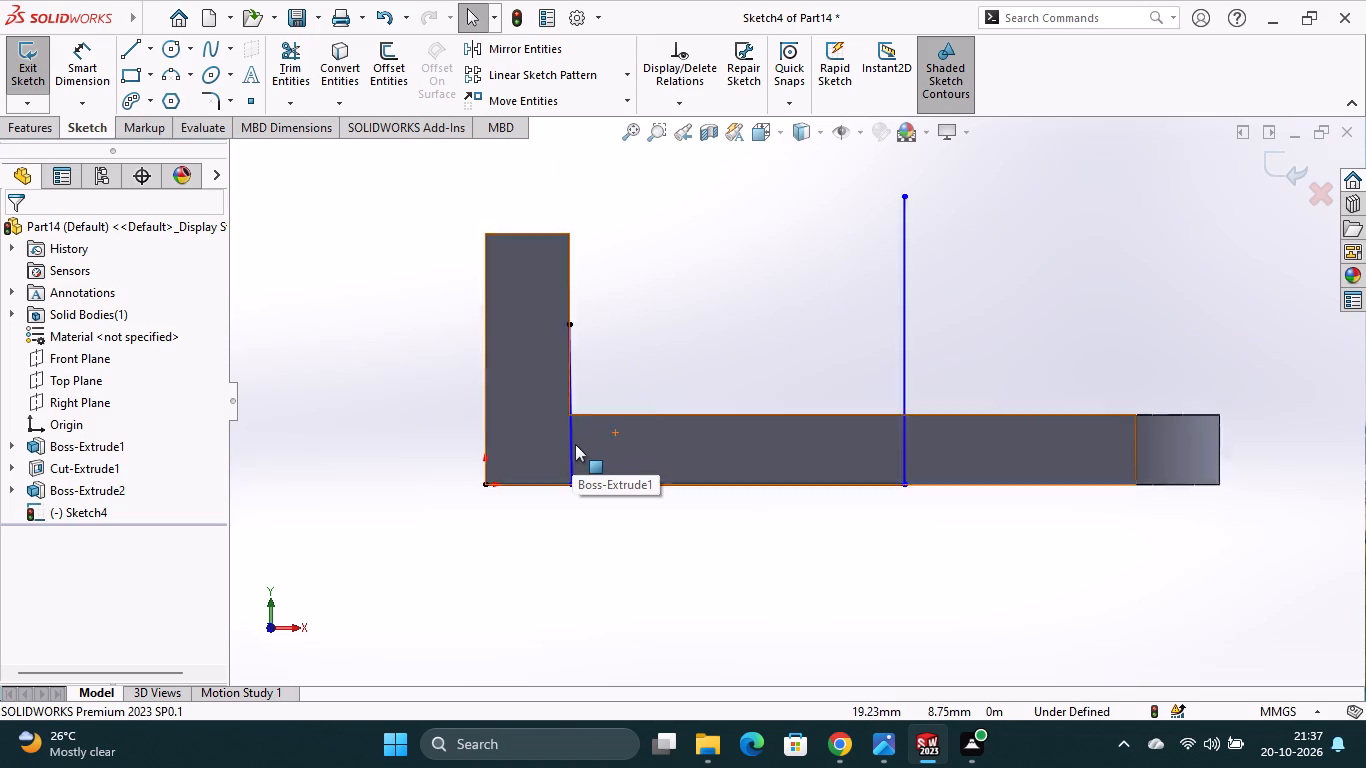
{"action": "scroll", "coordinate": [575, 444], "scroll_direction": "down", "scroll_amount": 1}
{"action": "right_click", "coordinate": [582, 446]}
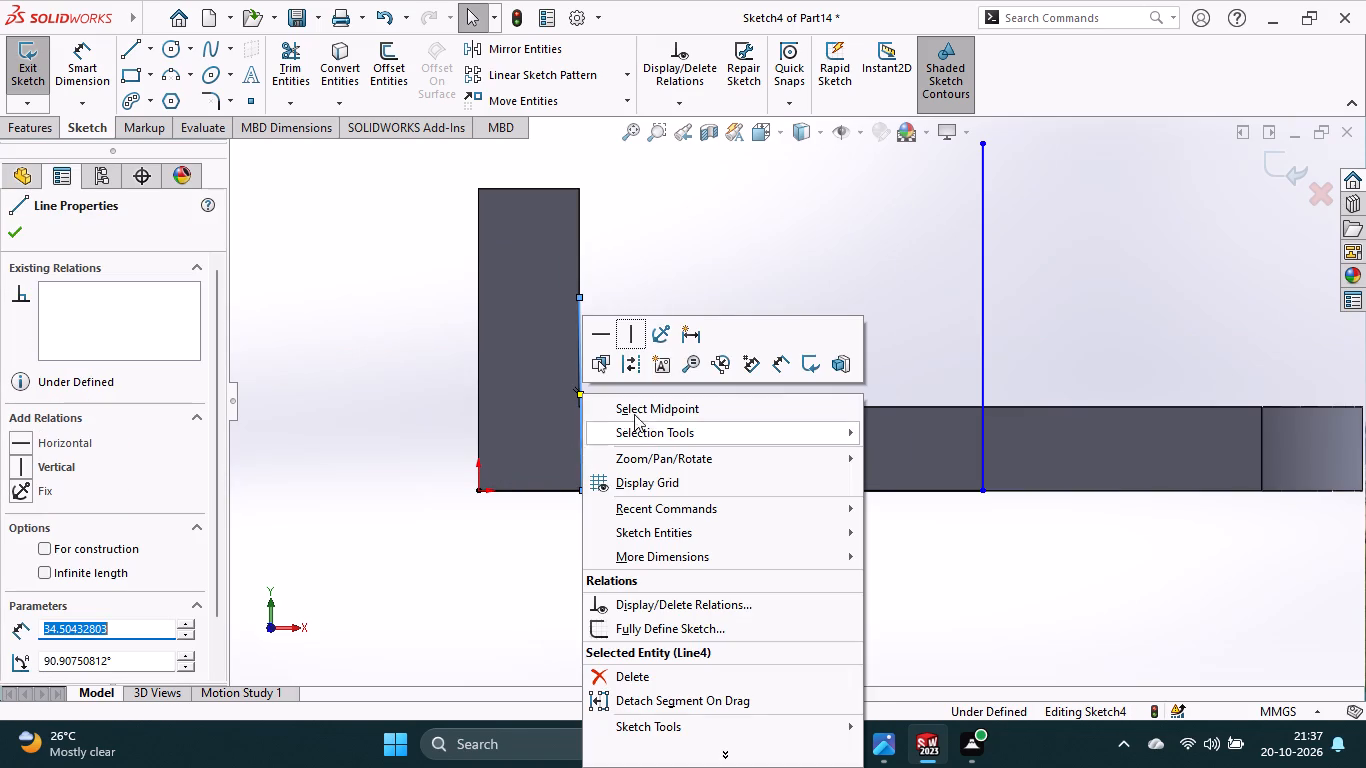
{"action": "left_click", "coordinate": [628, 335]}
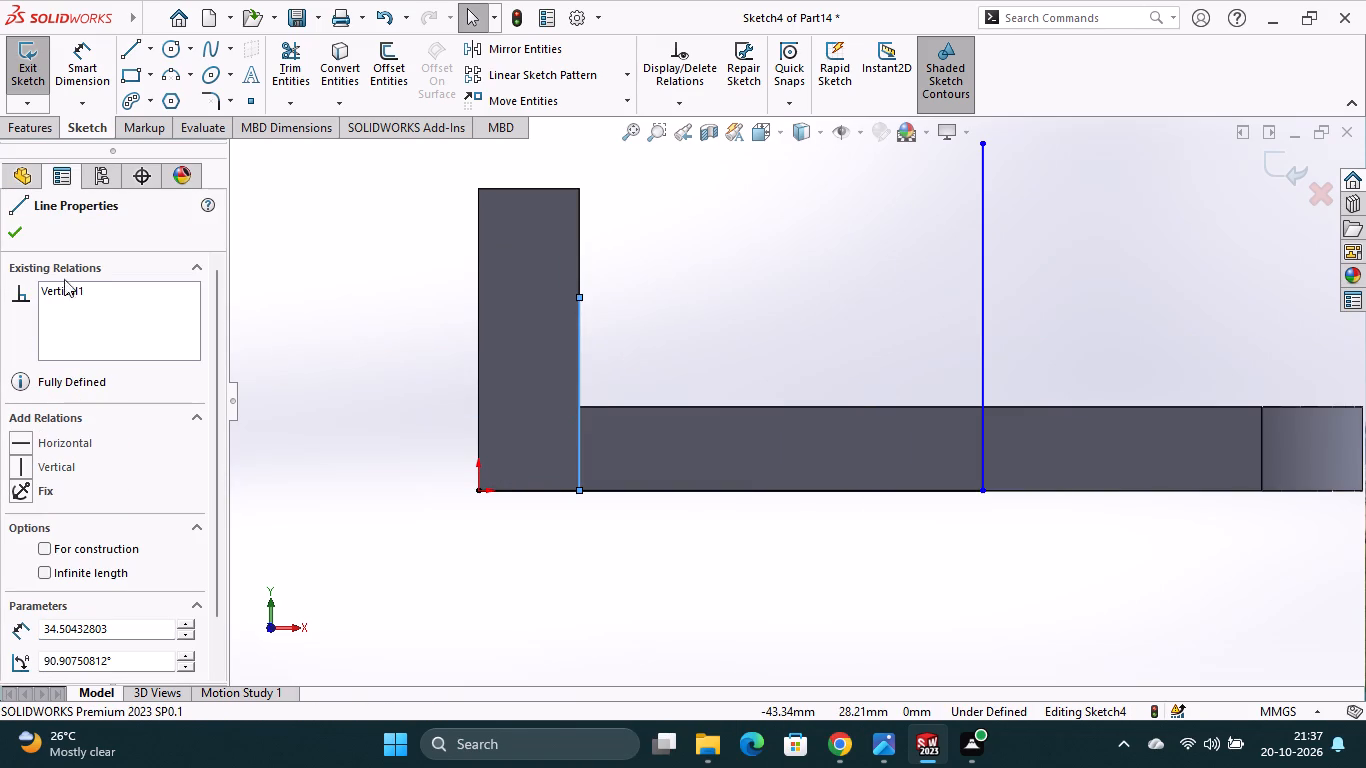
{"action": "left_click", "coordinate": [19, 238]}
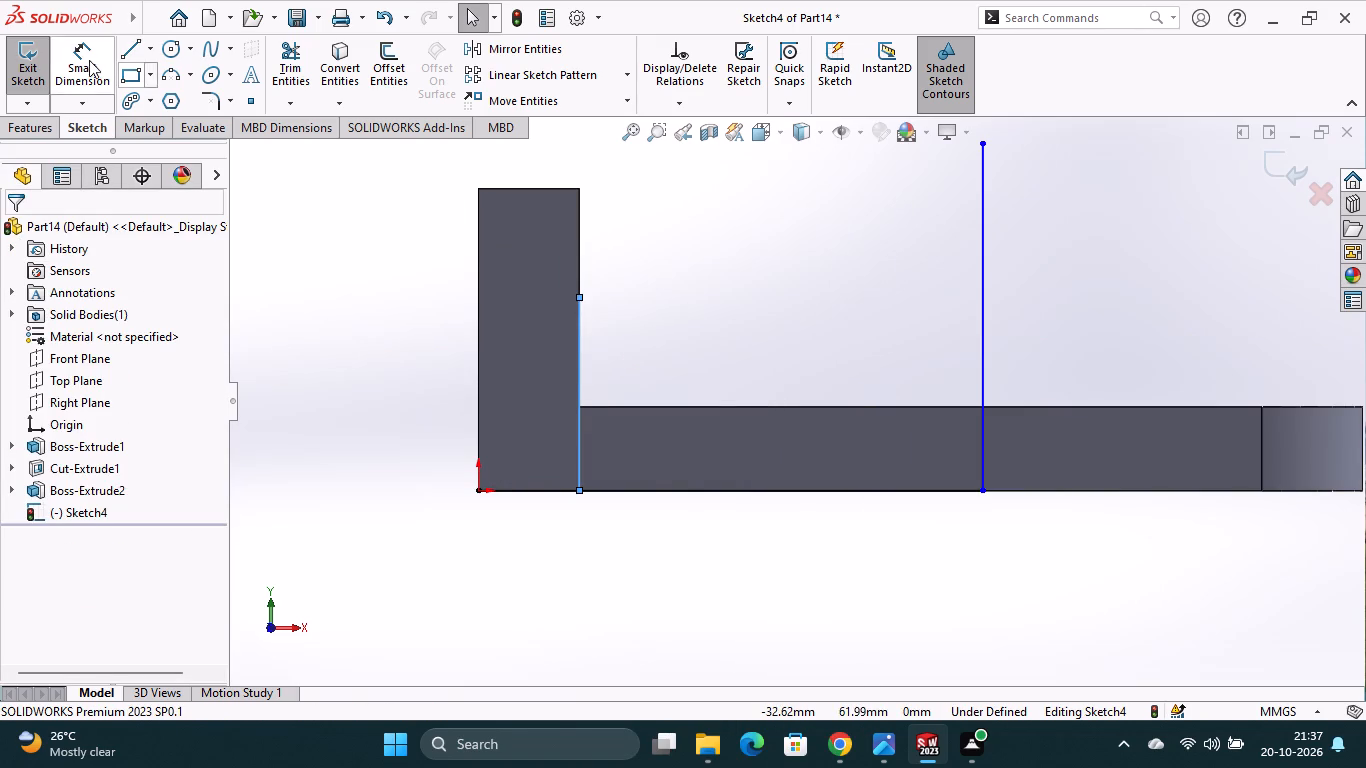
Dimension the bottom sketch line to 90 mm and the tall vertical line to 80 mm.
{"action": "left_click", "coordinate": [89, 60]}
{"action": "left_click", "coordinate": [739, 490]}
{"action": "left_click", "coordinate": [736, 547]}
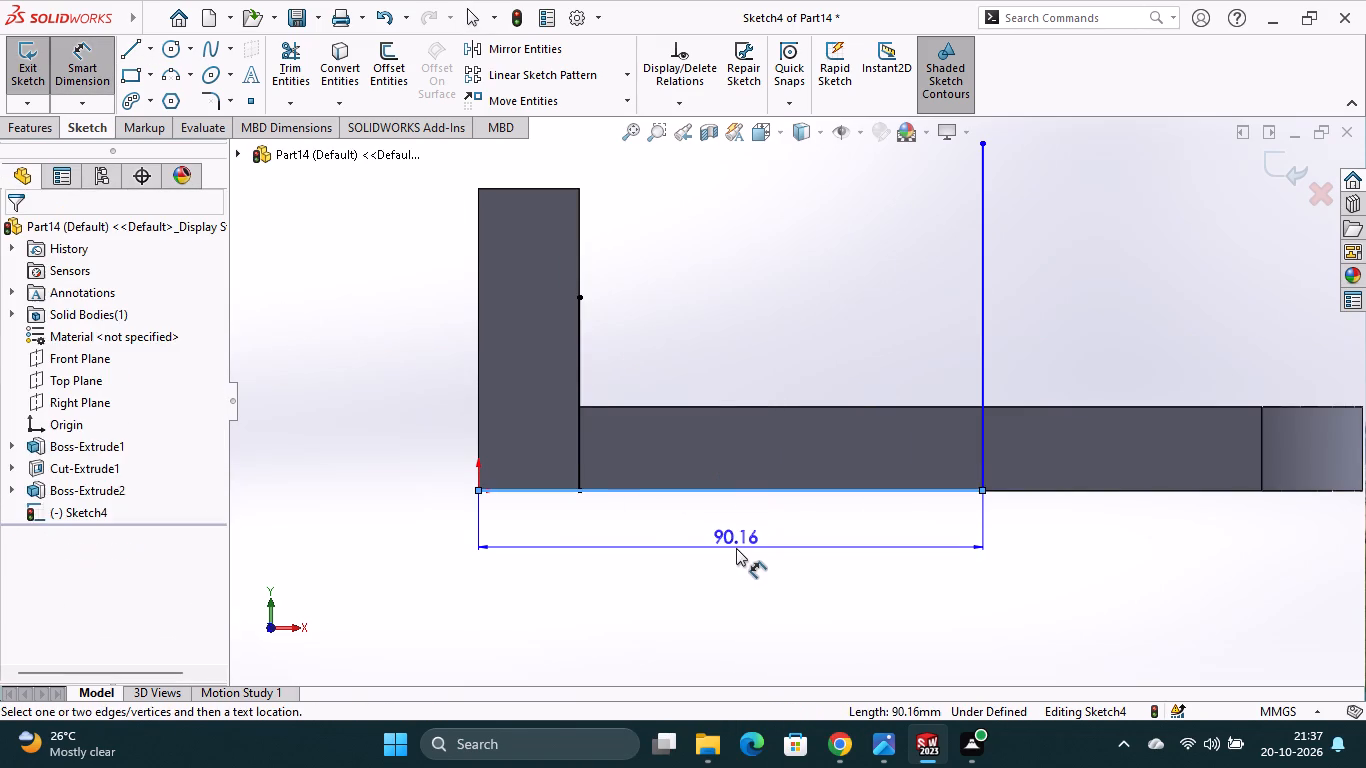
{"action": "type", "text": "90"}
{"action": "key", "text": "Return"}
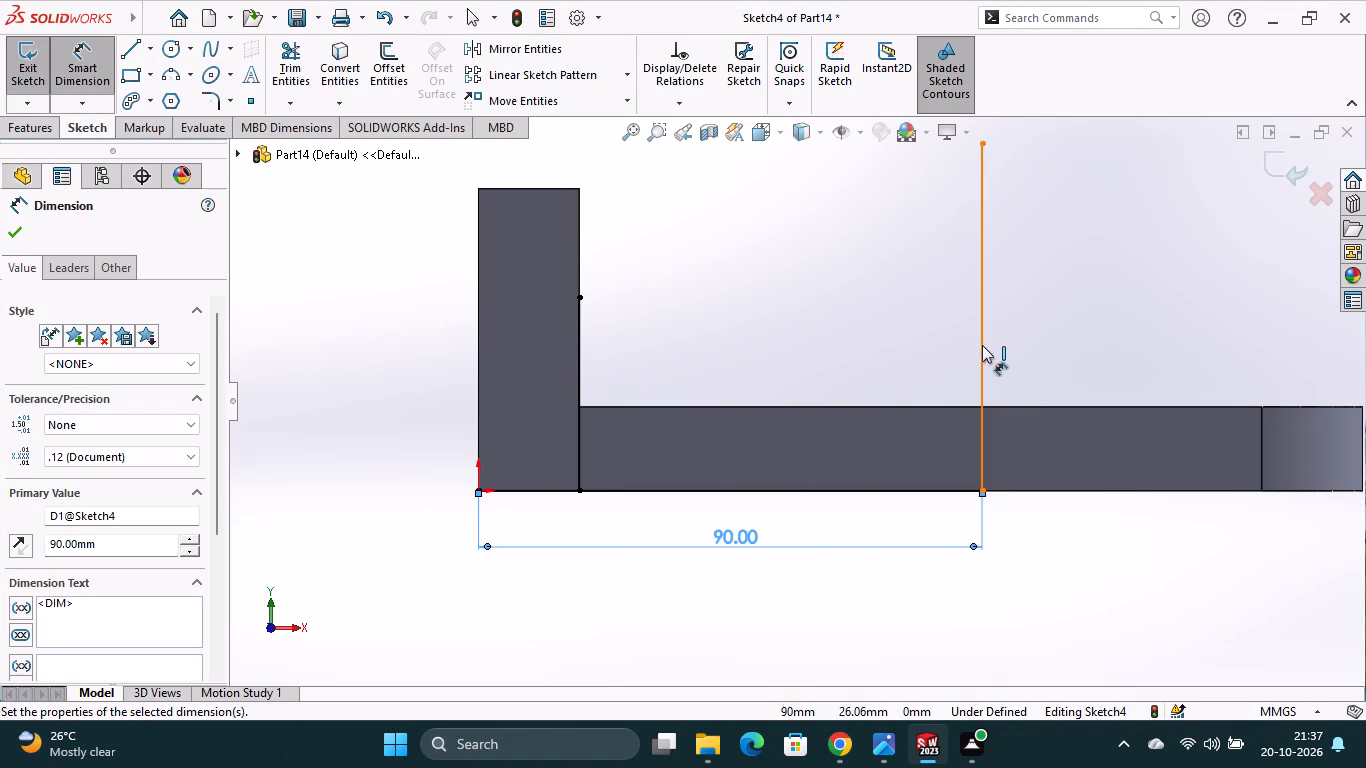
{"action": "left_click", "coordinate": [982, 345]}
{"action": "left_click", "coordinate": [918, 353]}
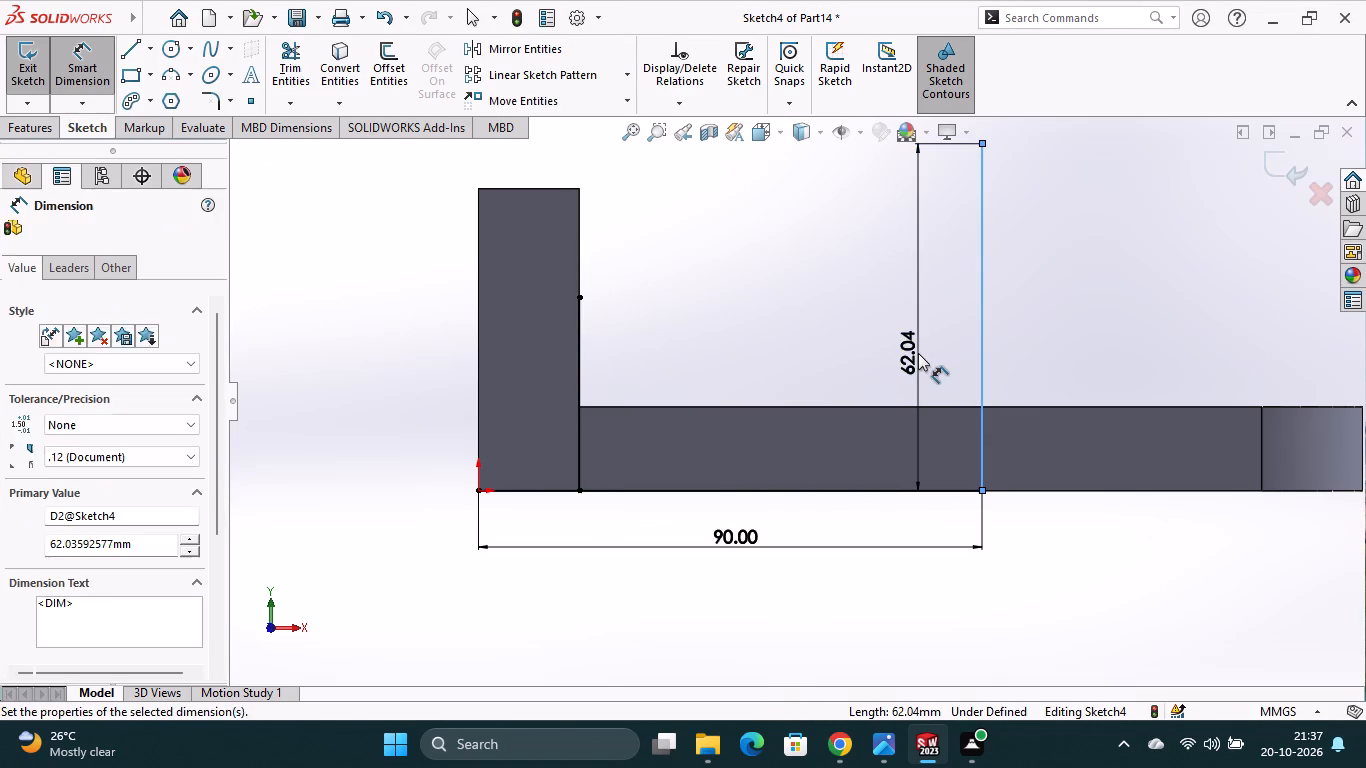
{"action": "type", "text": "80"}
{"action": "key", "text": "Return"}
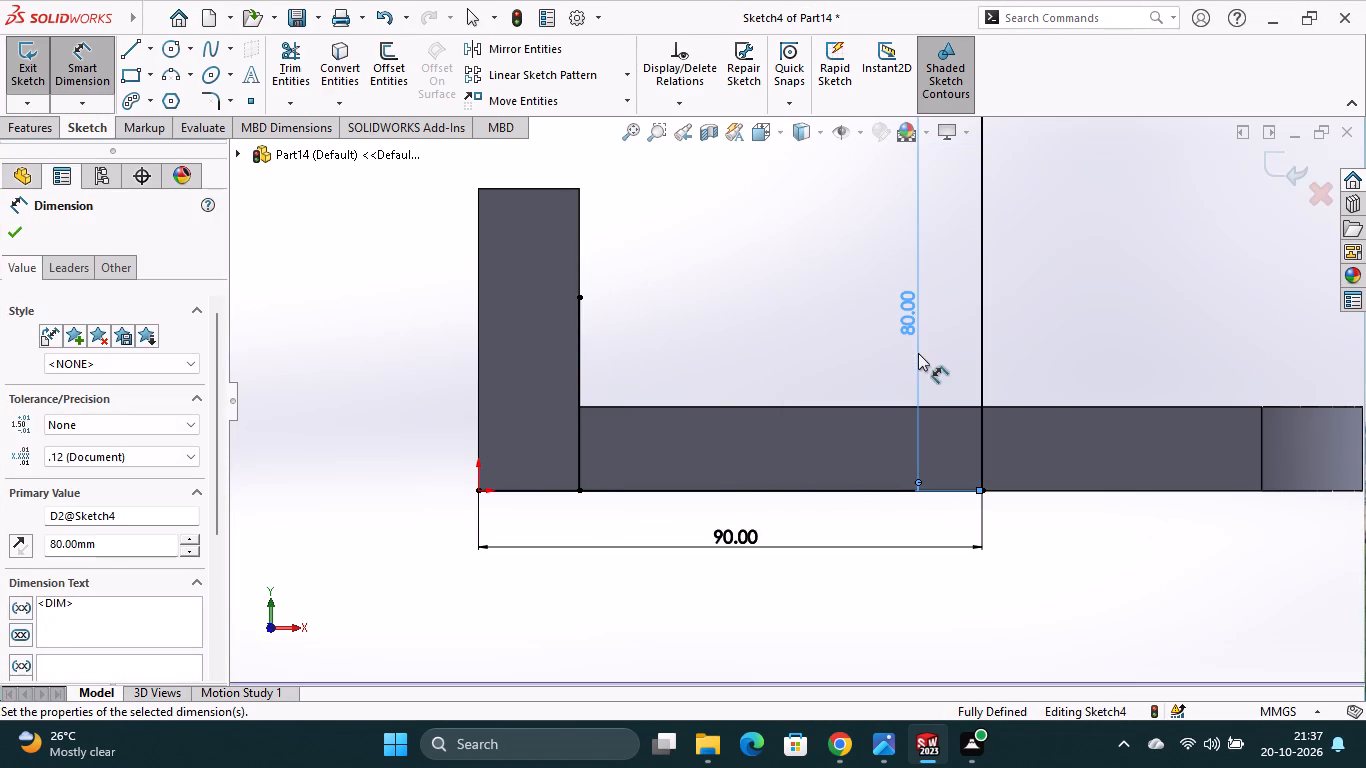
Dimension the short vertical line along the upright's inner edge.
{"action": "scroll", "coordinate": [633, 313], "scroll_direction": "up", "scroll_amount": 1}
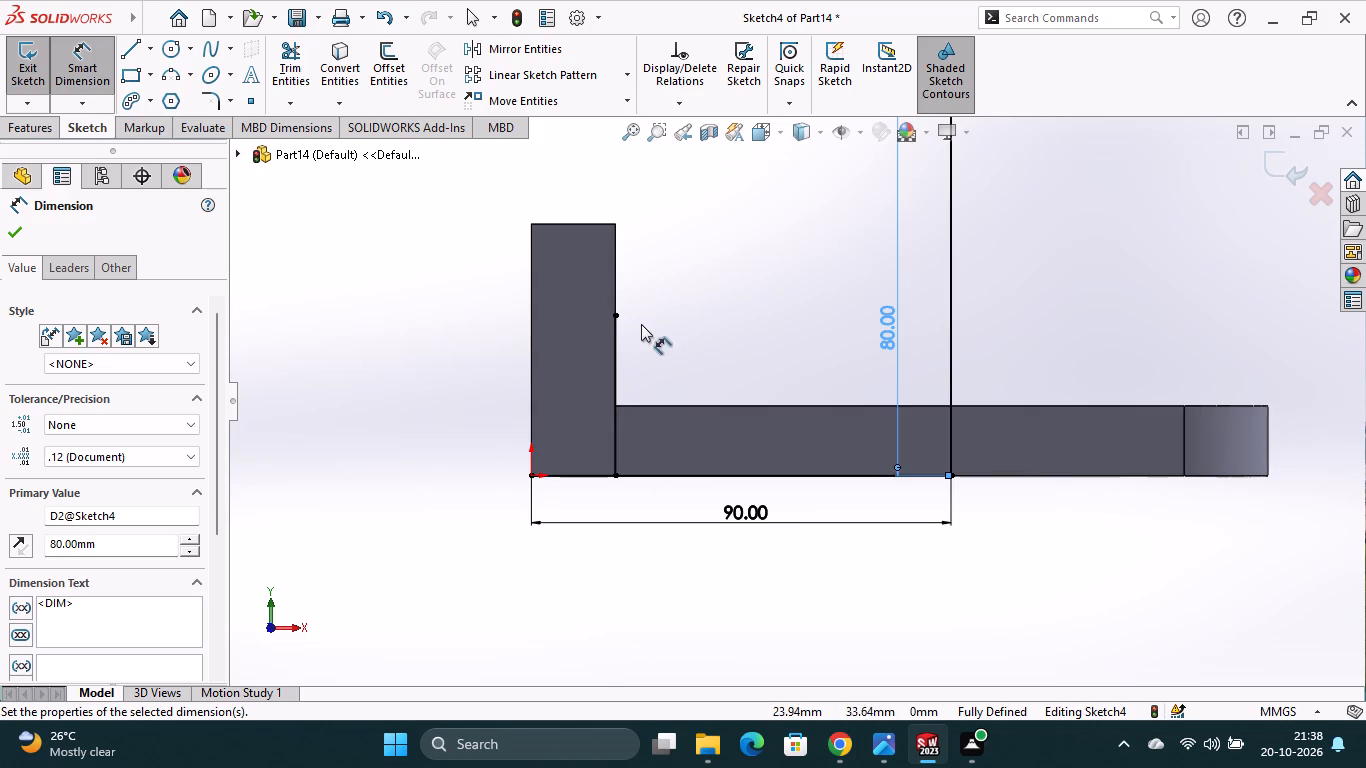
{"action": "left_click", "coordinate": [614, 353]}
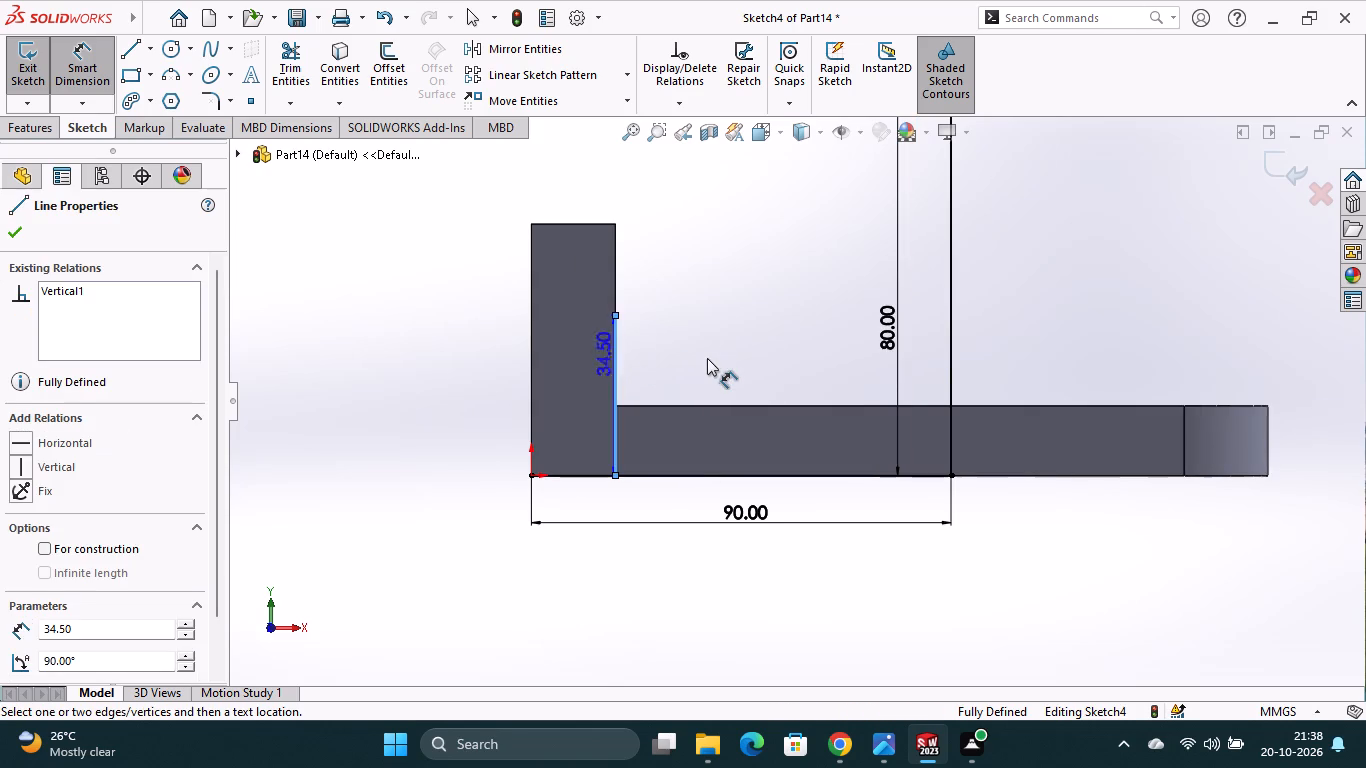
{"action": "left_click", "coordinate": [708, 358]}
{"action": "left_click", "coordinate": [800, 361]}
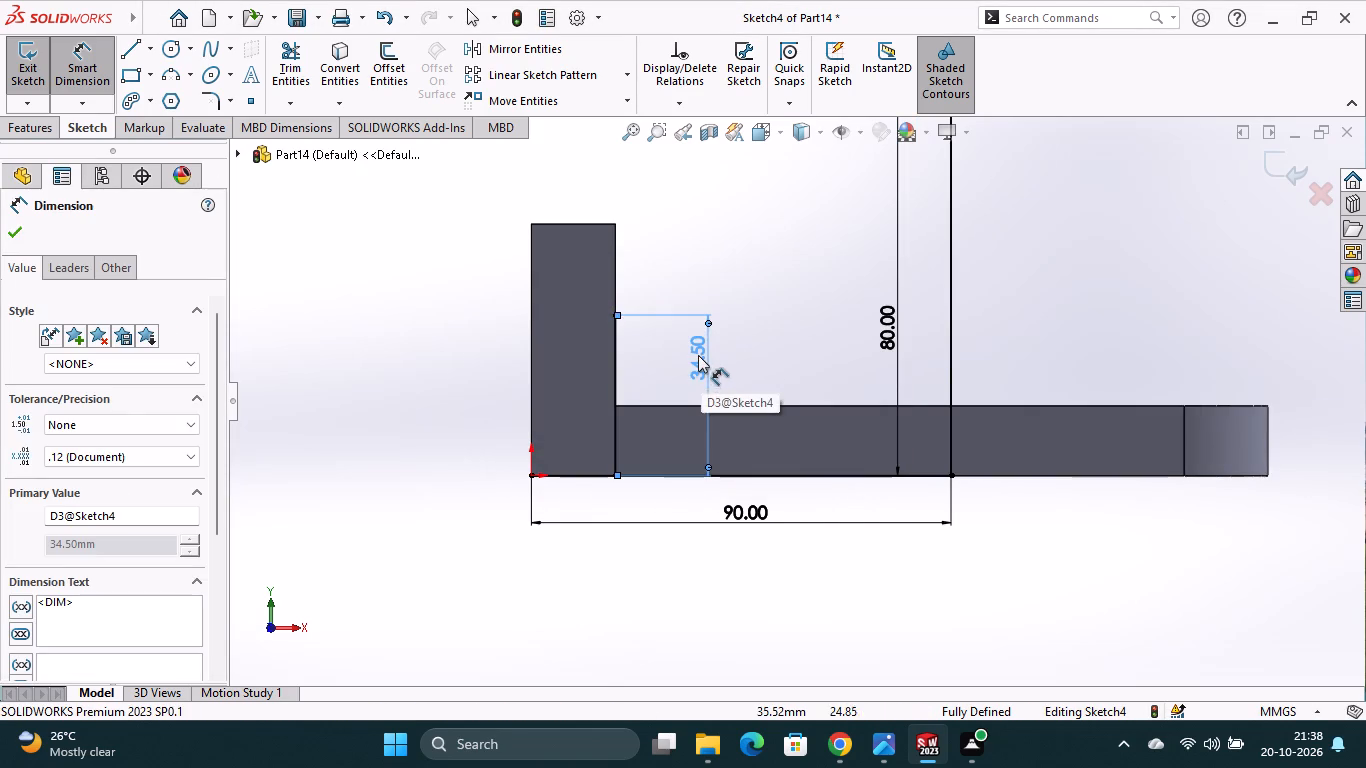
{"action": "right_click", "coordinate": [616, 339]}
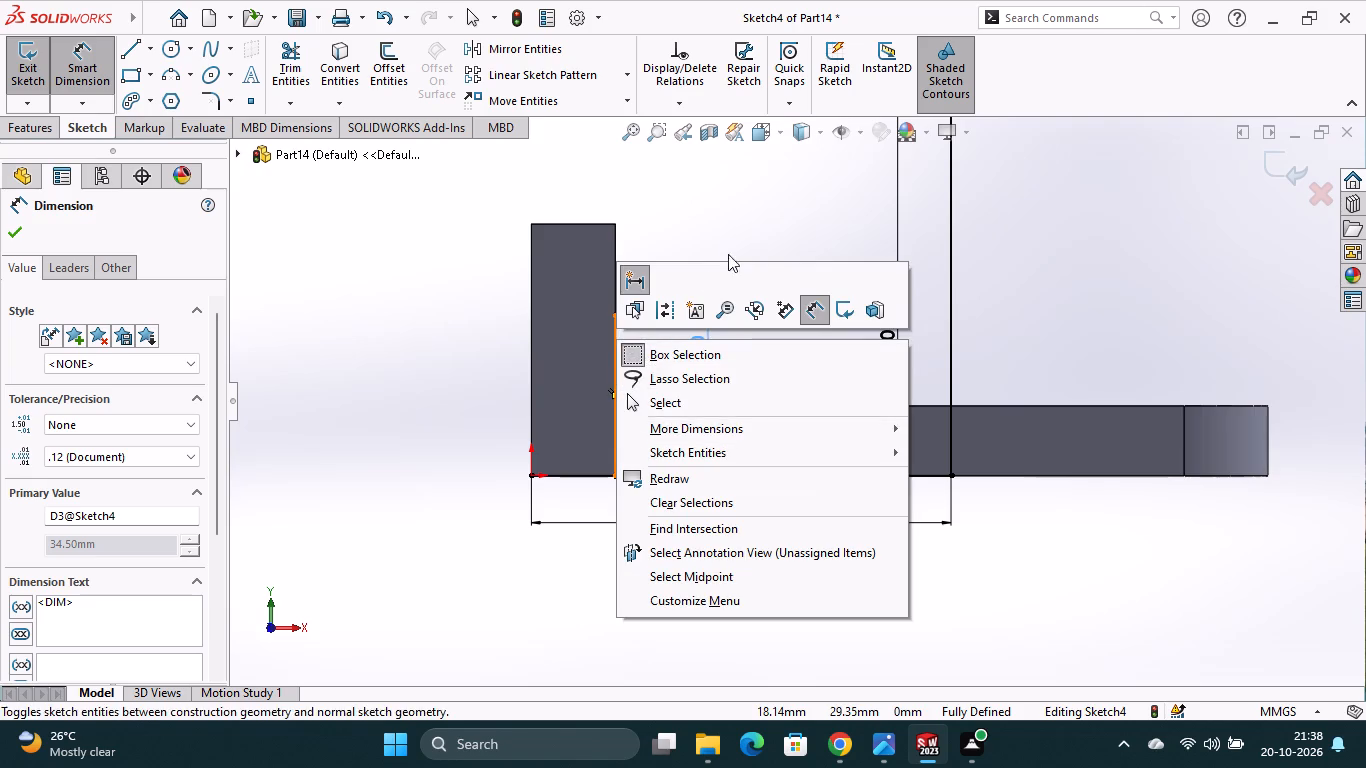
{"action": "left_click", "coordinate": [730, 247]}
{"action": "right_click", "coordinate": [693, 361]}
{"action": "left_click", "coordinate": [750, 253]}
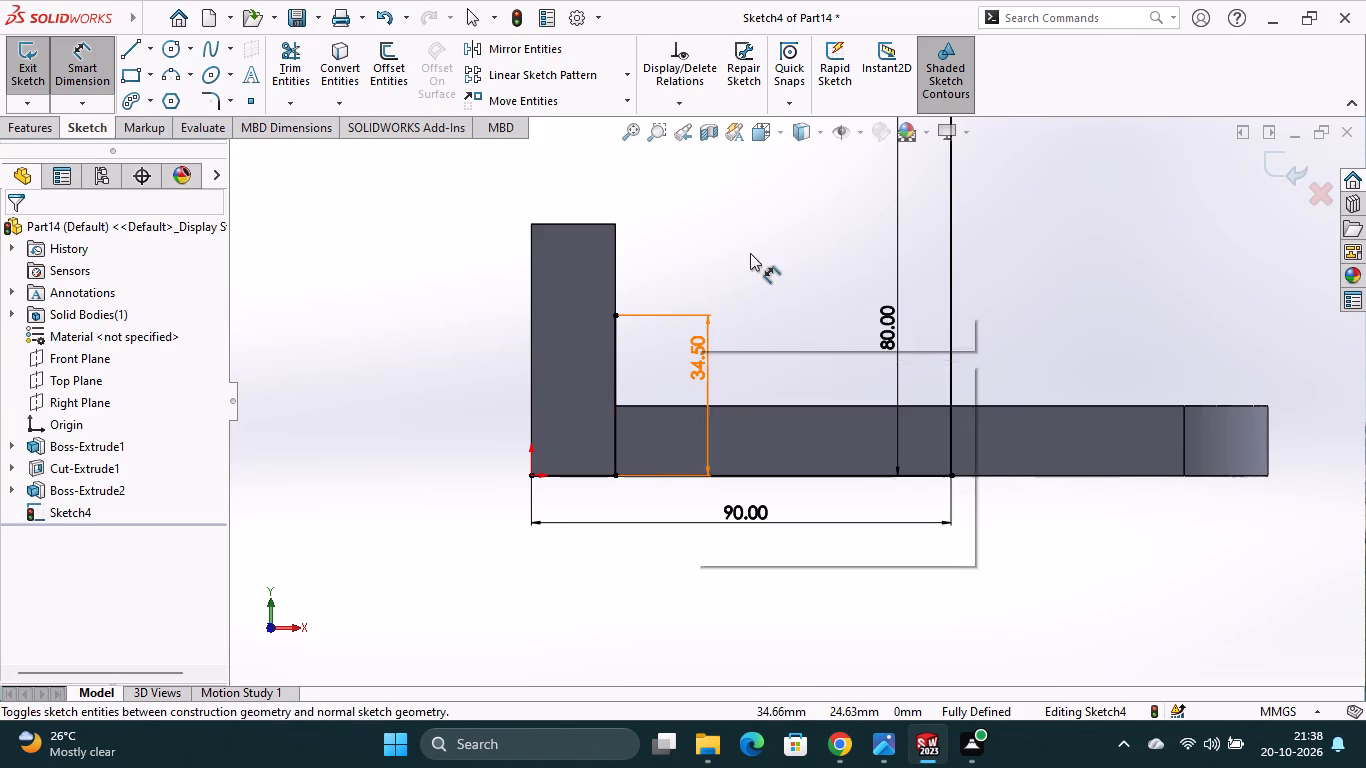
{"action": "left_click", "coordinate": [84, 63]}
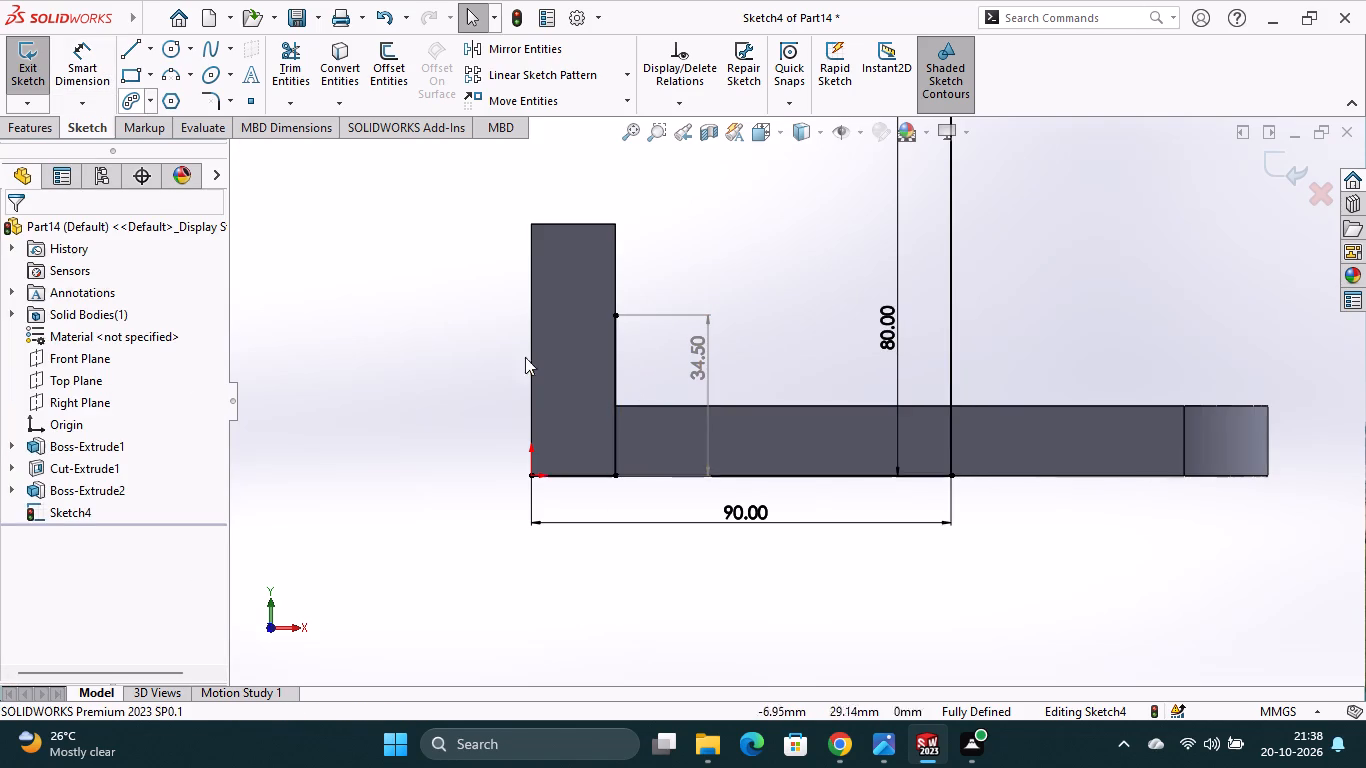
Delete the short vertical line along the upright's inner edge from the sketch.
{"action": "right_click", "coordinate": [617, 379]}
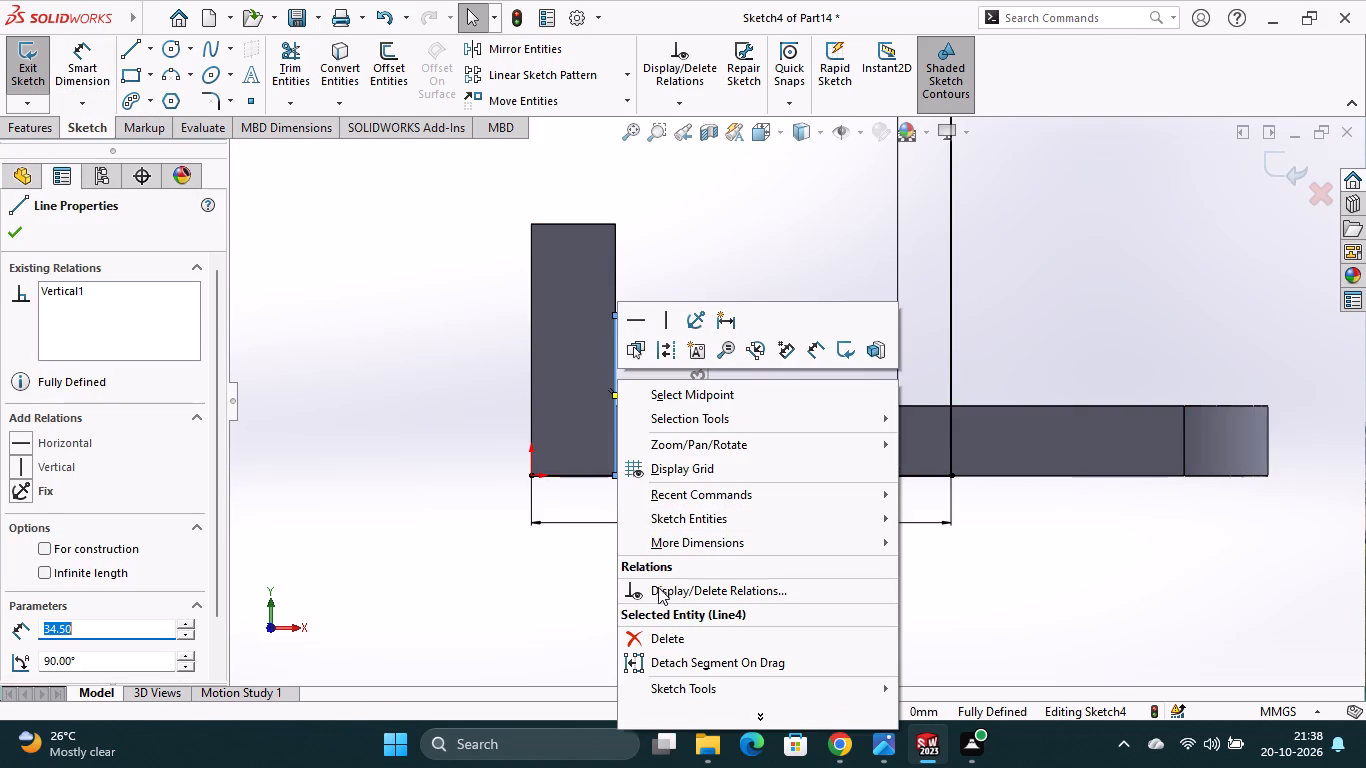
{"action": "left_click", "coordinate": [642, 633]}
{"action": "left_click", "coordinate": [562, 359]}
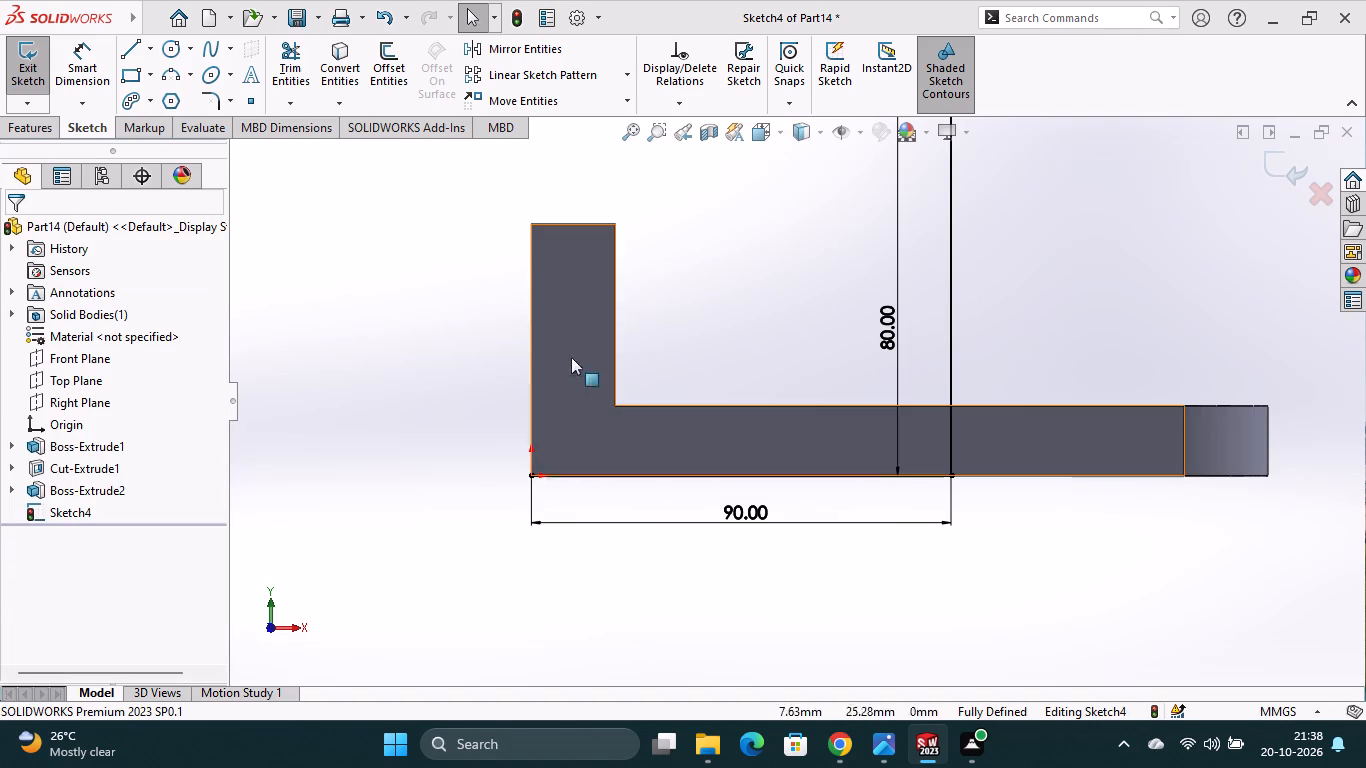
Sketch a vertical line about 27.4 mm long from the upright's inner edge down to the bottom sketch line.
{"action": "left_click", "coordinate": [145, 54]}
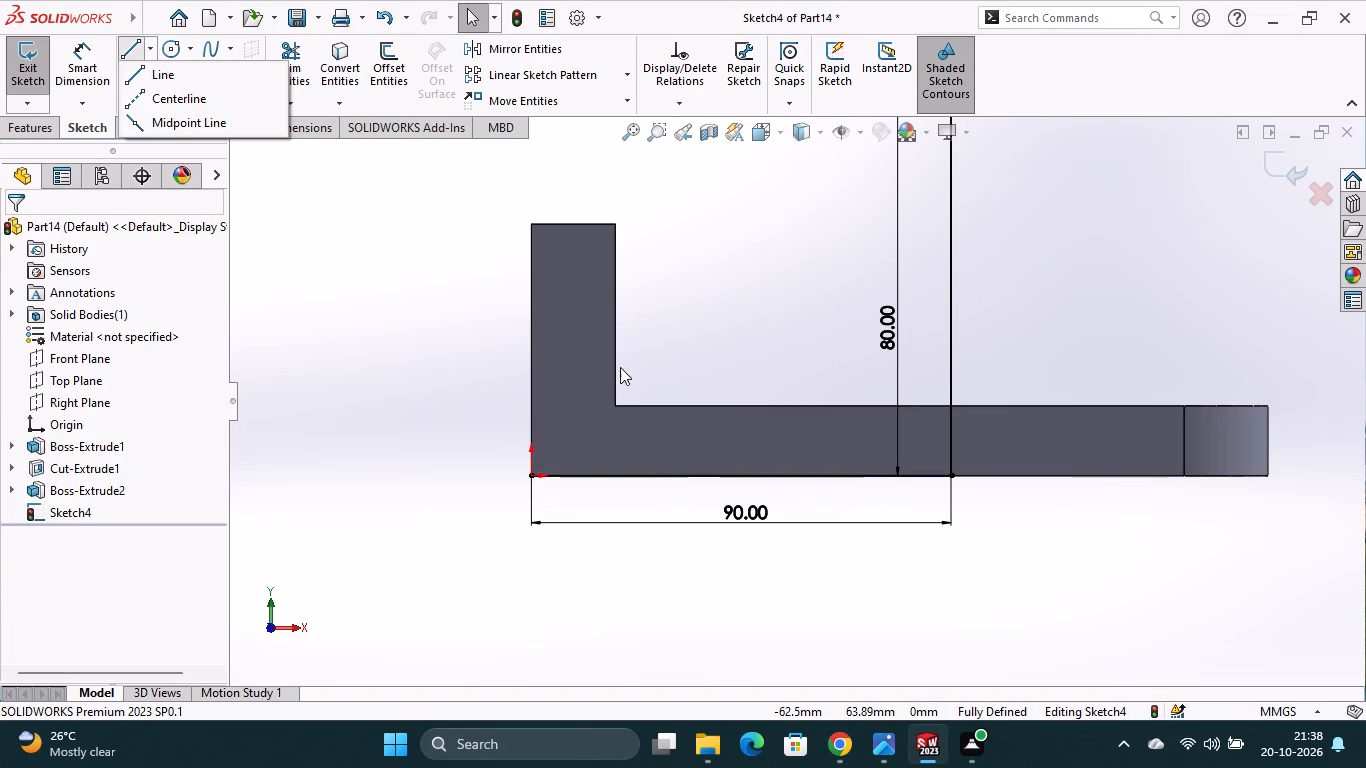
{"action": "left_click", "coordinate": [614, 334]}
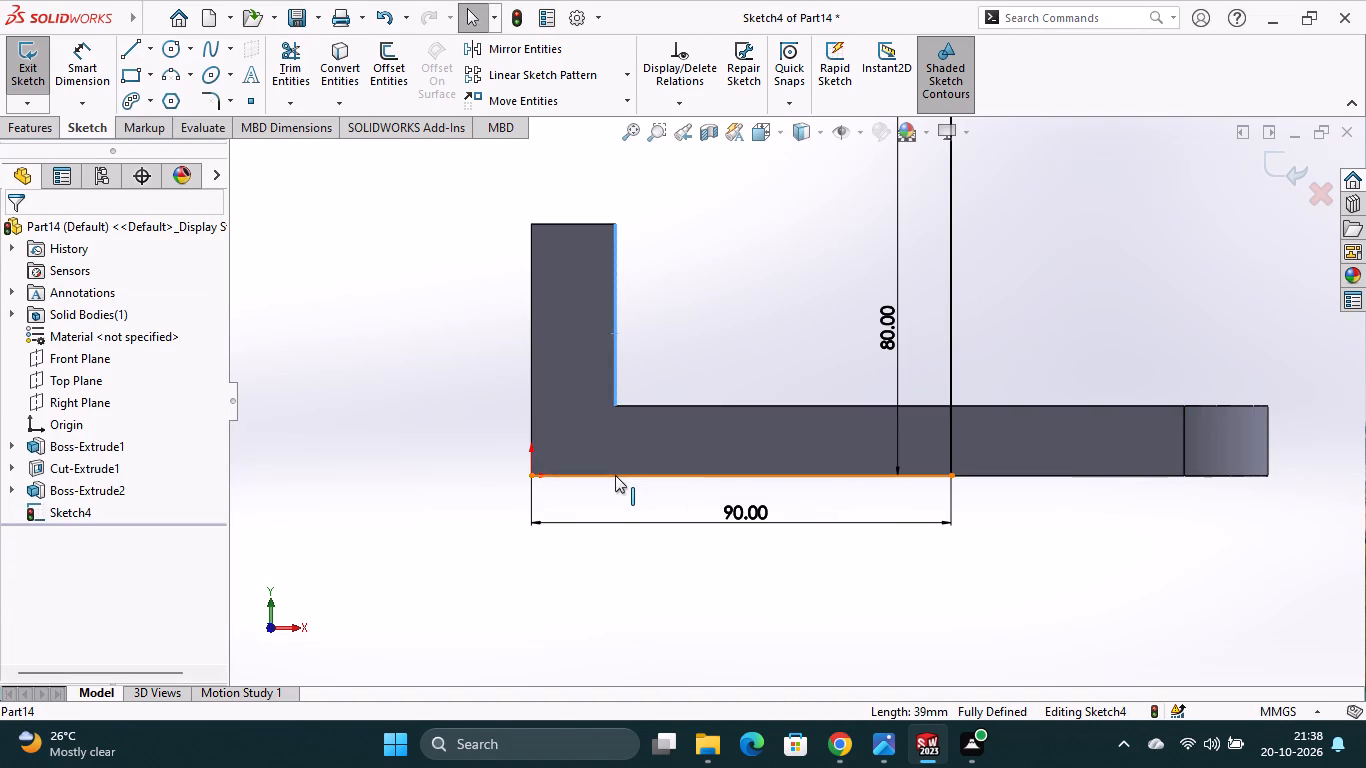
{"action": "left_click", "coordinate": [140, 58]}
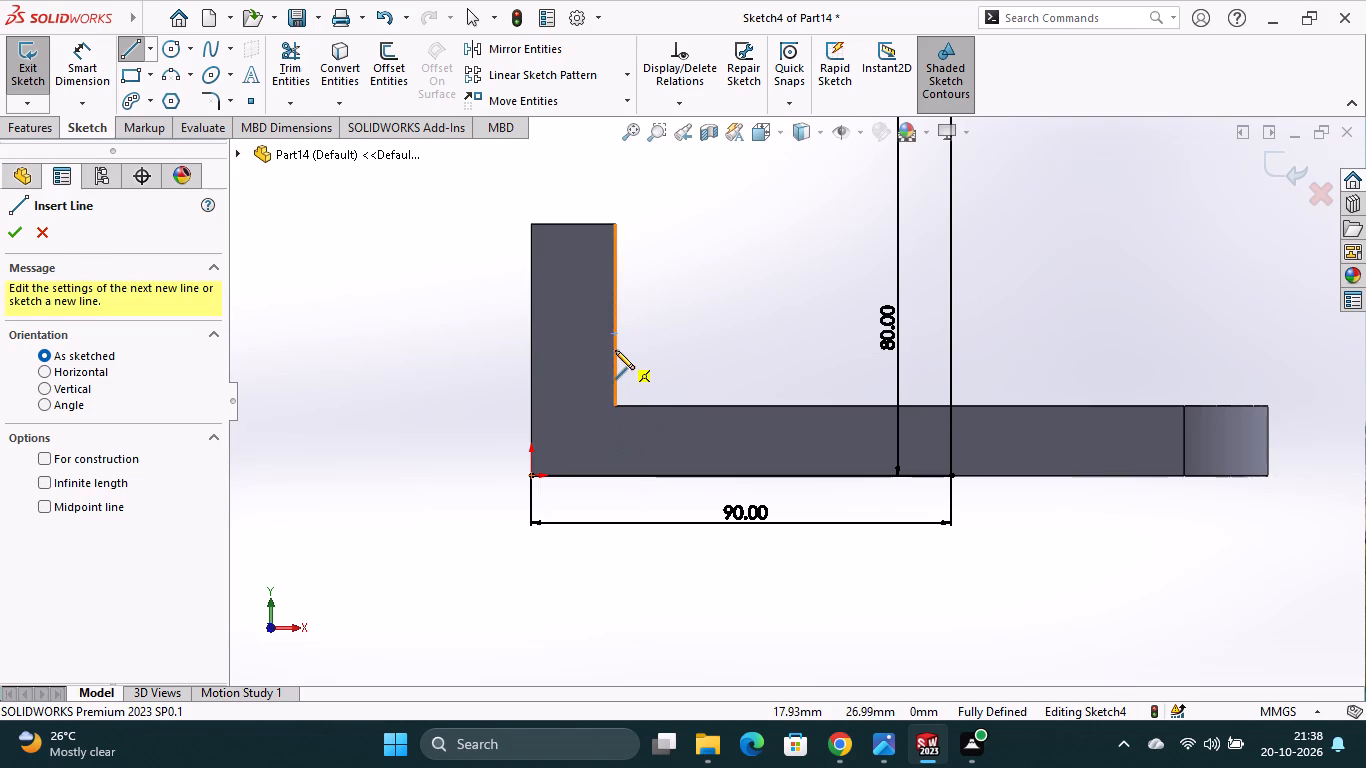
{"action": "left_click", "coordinate": [615, 348]}
{"action": "left_click", "coordinate": [614, 477]}
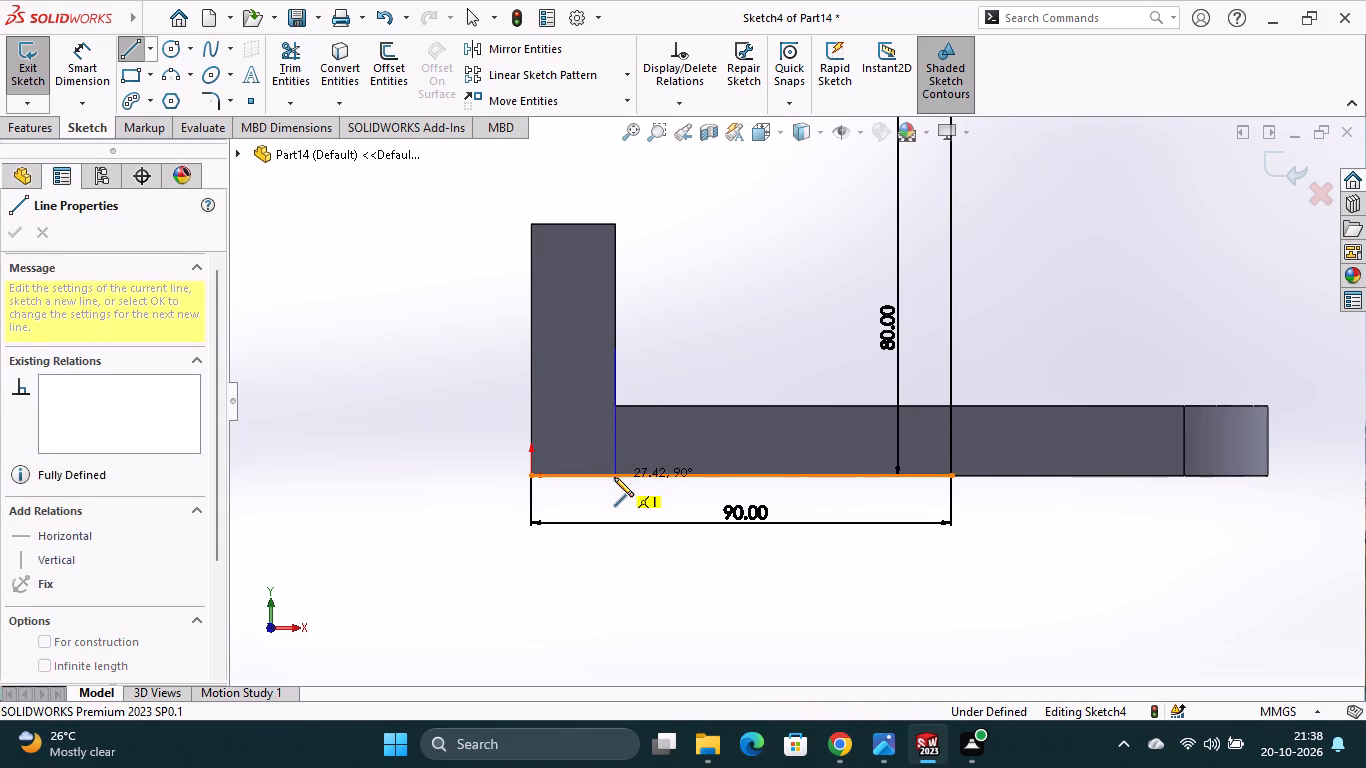
{"action": "key", "text": "Escape"}
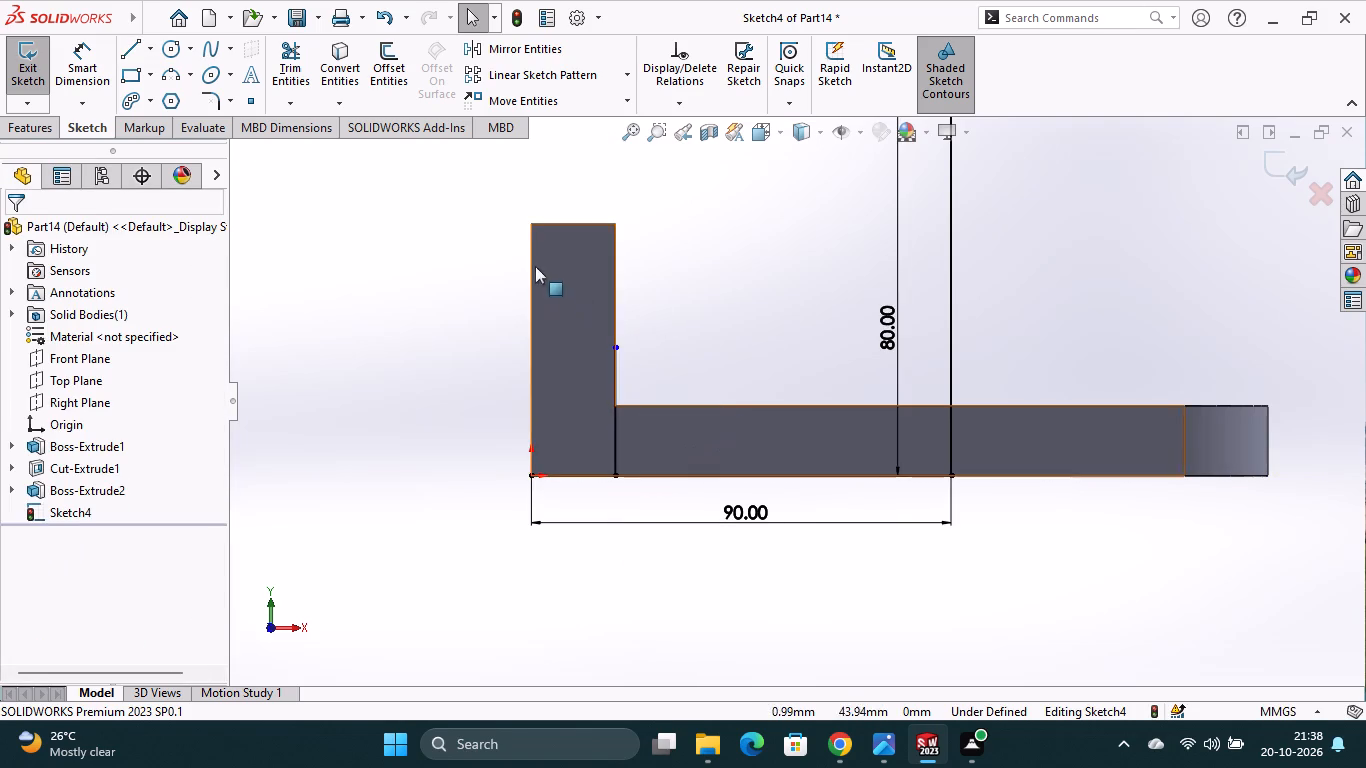
Dimension the short vertical line along the upright's inner edge to 30 mm.
{"action": "left_click", "coordinate": [100, 65]}
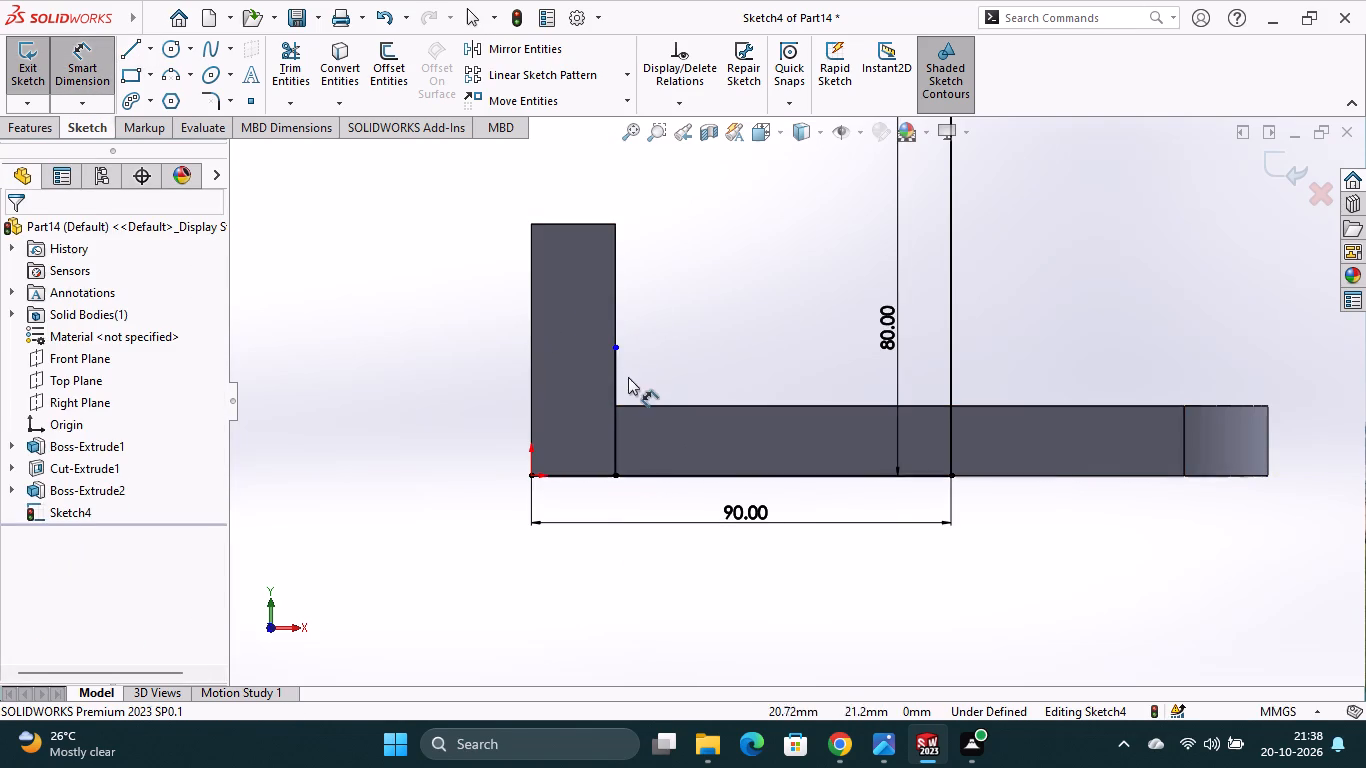
{"action": "left_click", "coordinate": [619, 379]}
{"action": "left_click", "coordinate": [702, 375]}
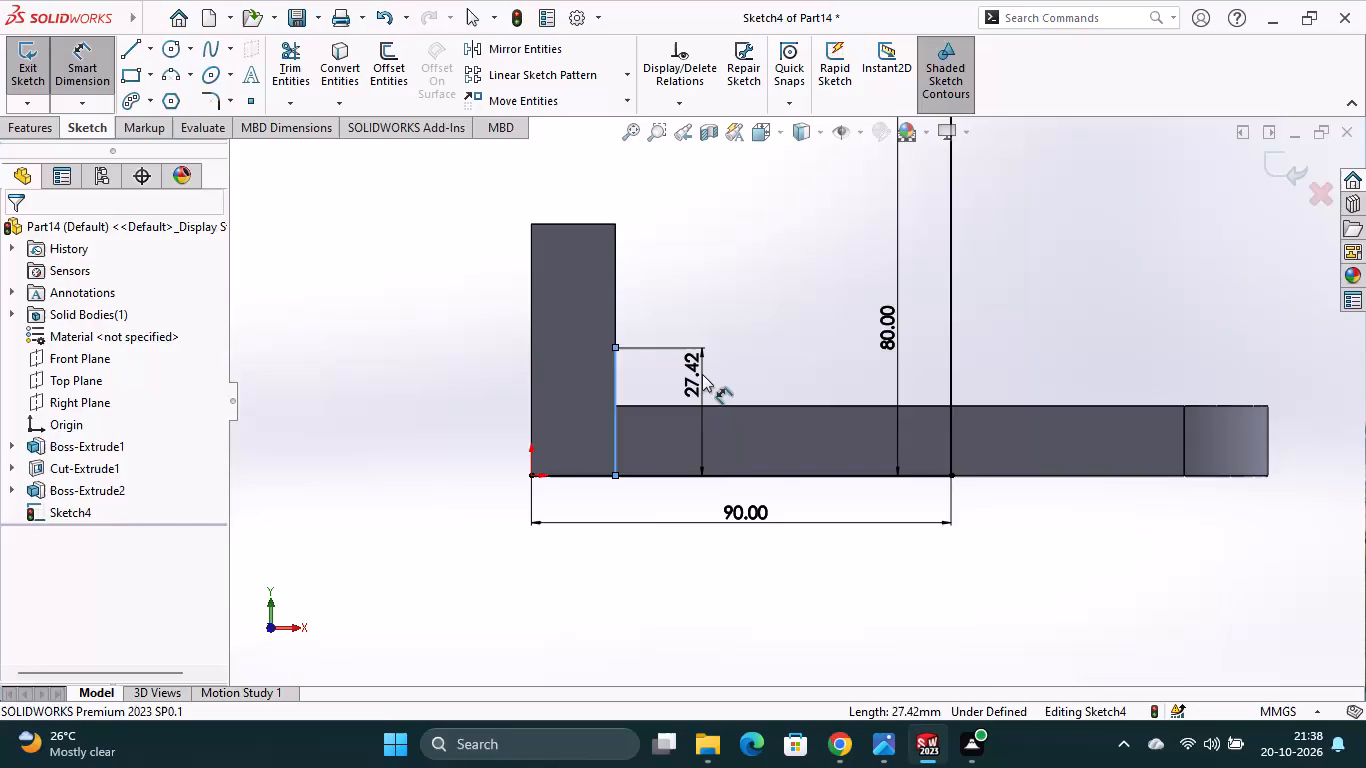
{"action": "type", "text": "30"}
{"action": "key", "text": "Return"}
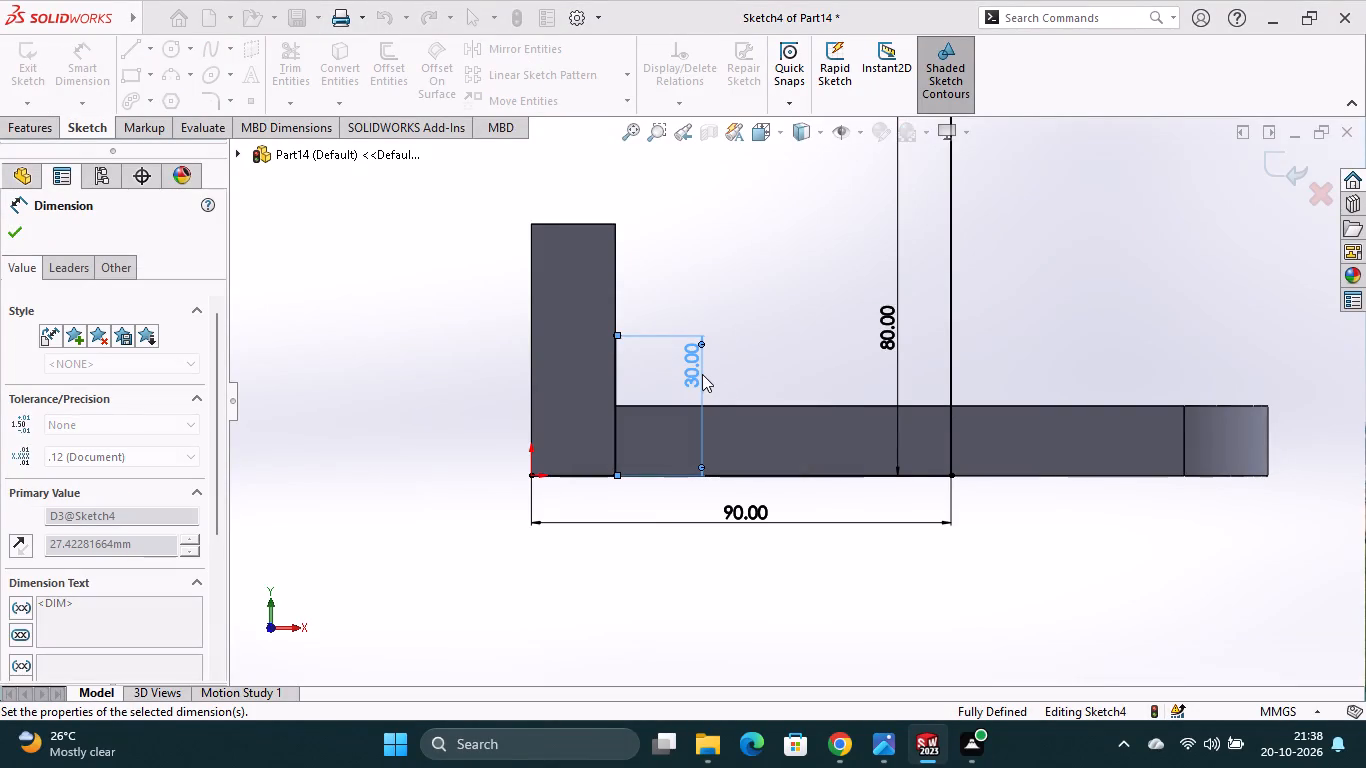
{"action": "key", "text": "Escape"}
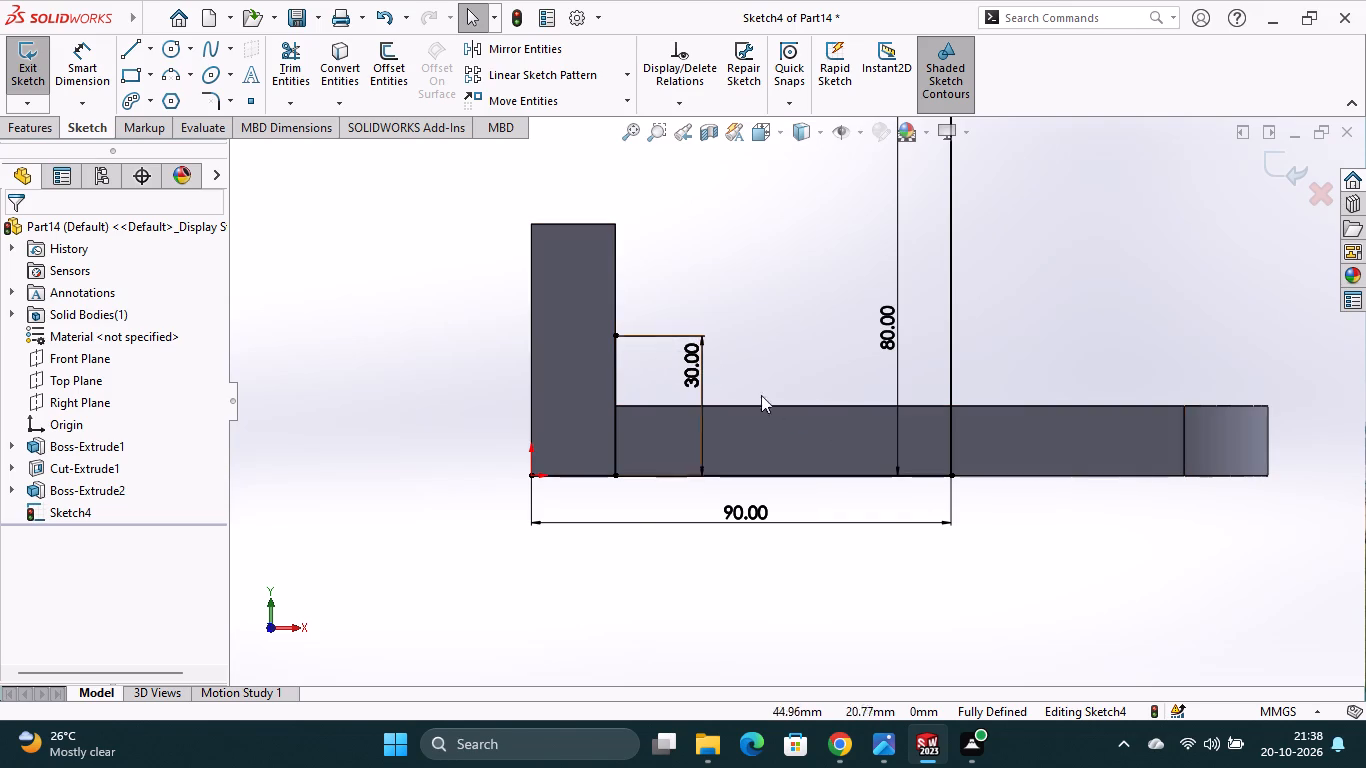
Set the tall vertical line's length to 65 mm.
{"action": "scroll", "coordinate": [885, 405], "scroll_direction": "up", "scroll_amount": 1}
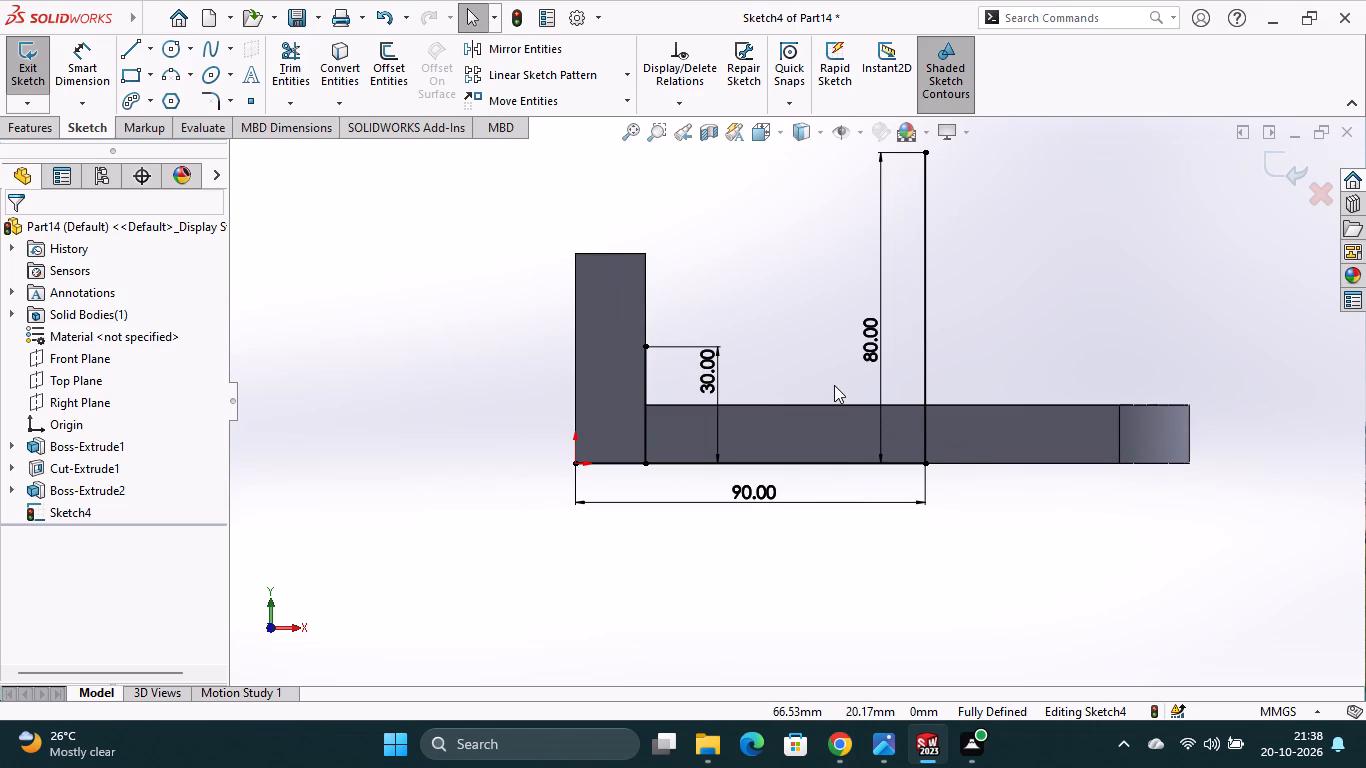
{"action": "scroll", "coordinate": [834, 385], "scroll_direction": "up", "scroll_amount": 1}
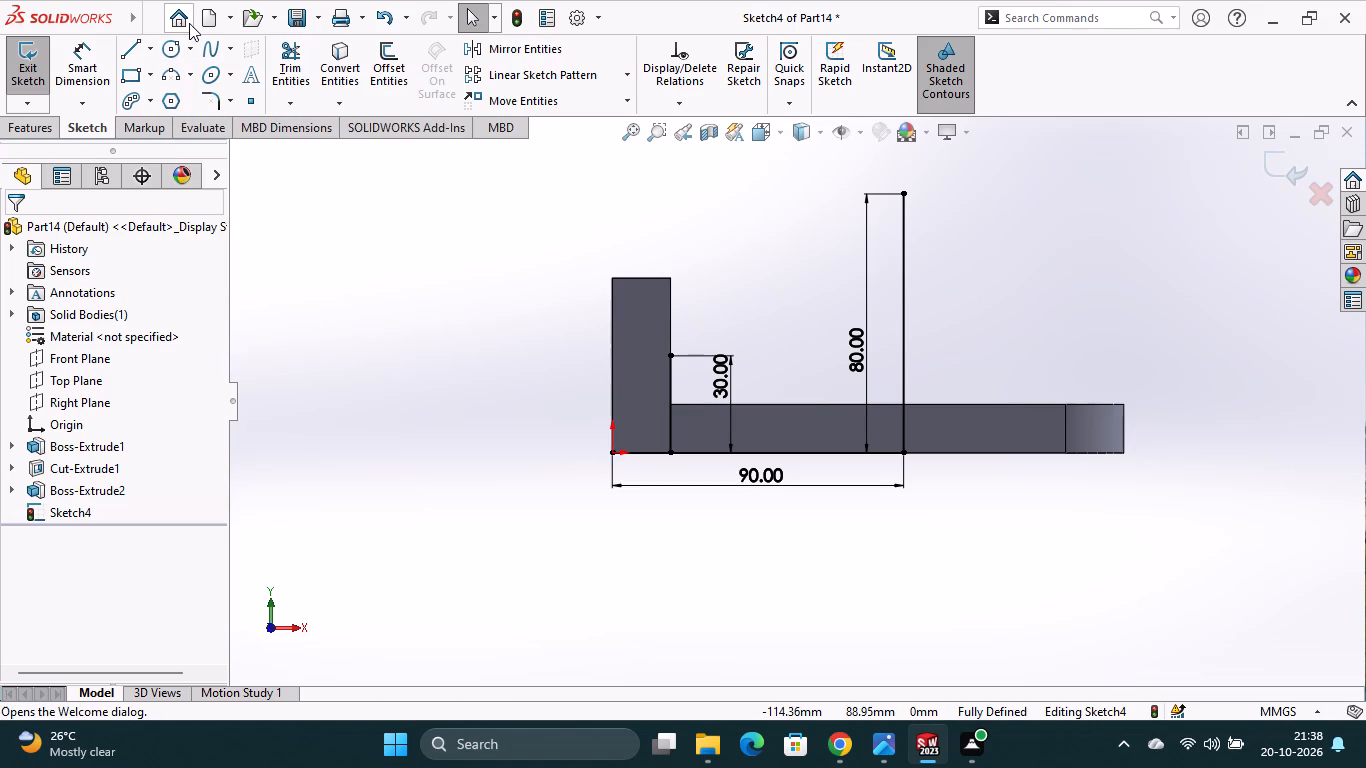
{"action": "double_click", "coordinate": [858, 359]}
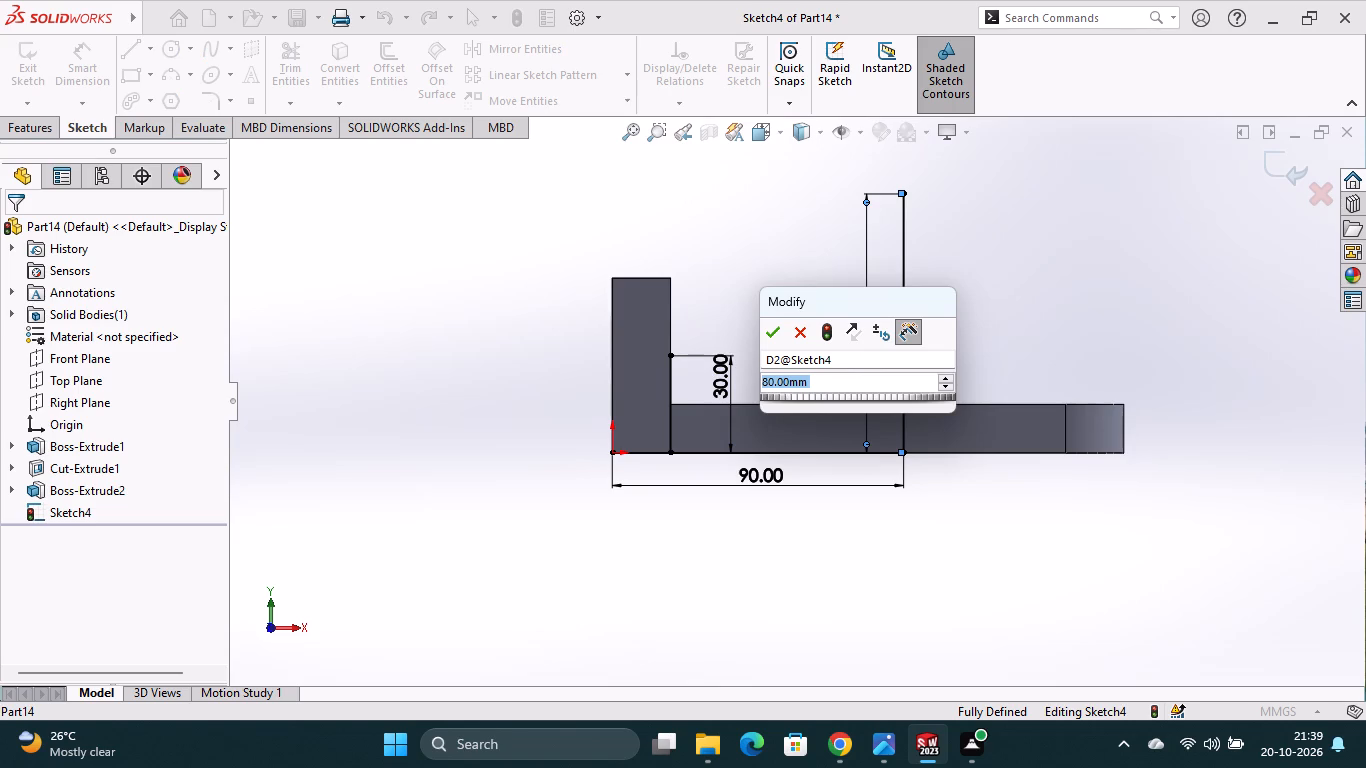
{"action": "type", "text": "65"}
{"action": "key", "text": "Return"}
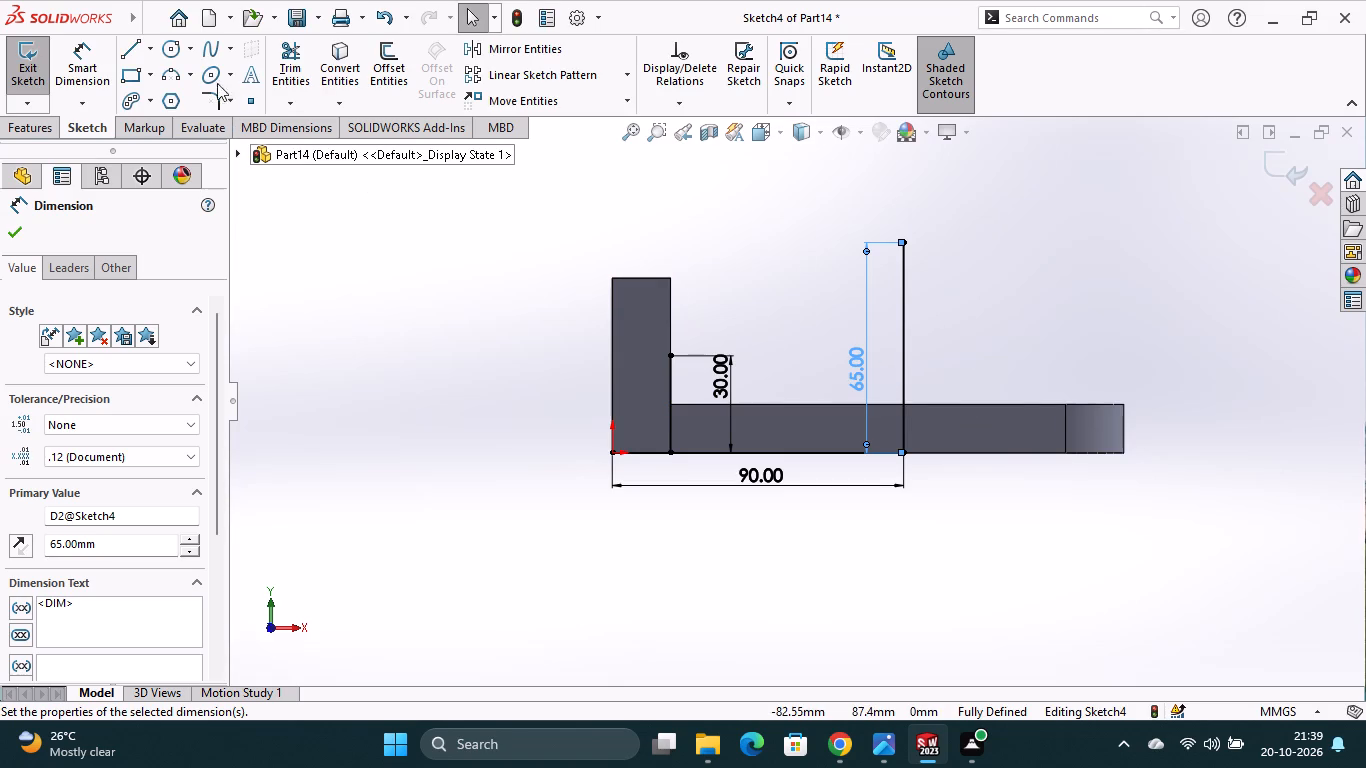
Sketch two concentric circles, about 70 mm and 45 mm in diameter, centred on the tall vertical line's upper endpoint.
{"action": "left_click", "coordinate": [168, 51]}
{"action": "left_click", "coordinate": [903, 241]}
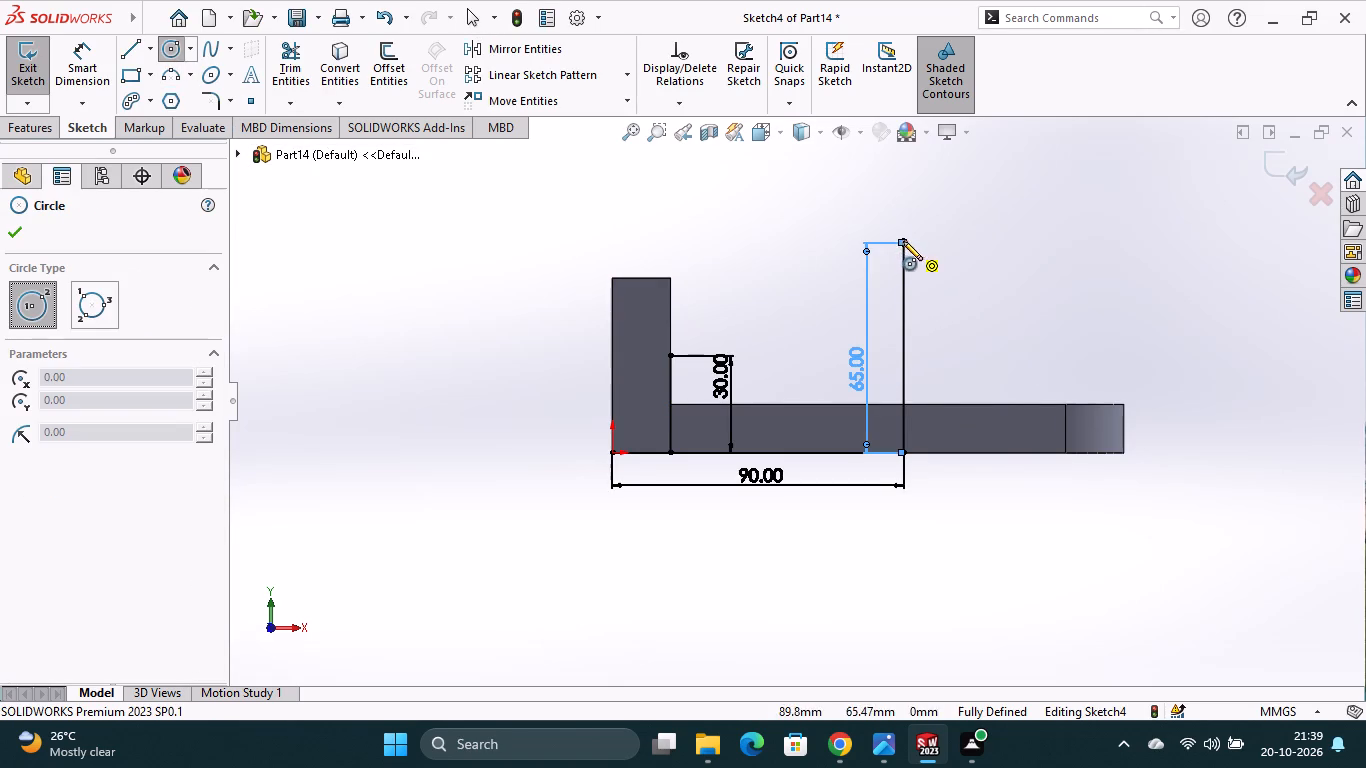
{"action": "left_click", "coordinate": [972, 333]}
{"action": "left_click", "coordinate": [904, 239]}
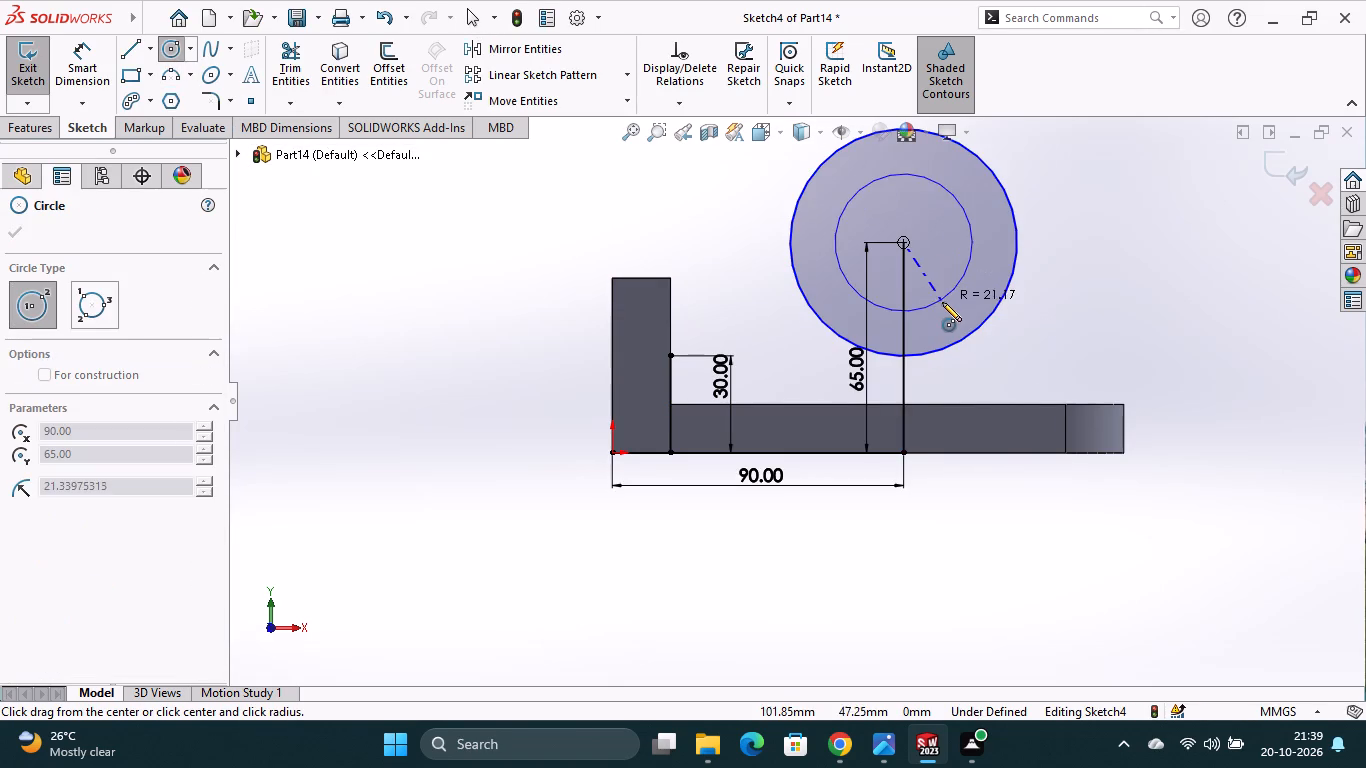
{"action": "left_click", "coordinate": [942, 304]}
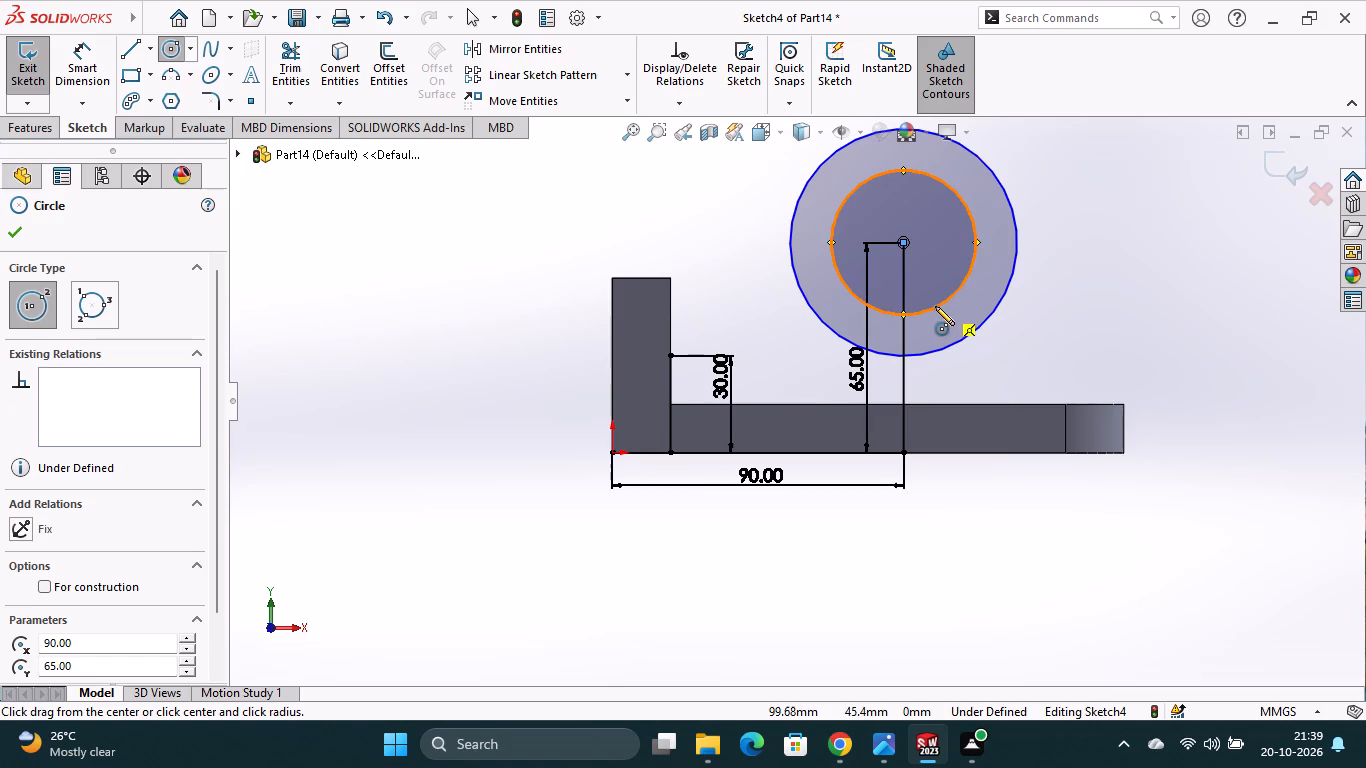
{"action": "key", "text": "Escape"}
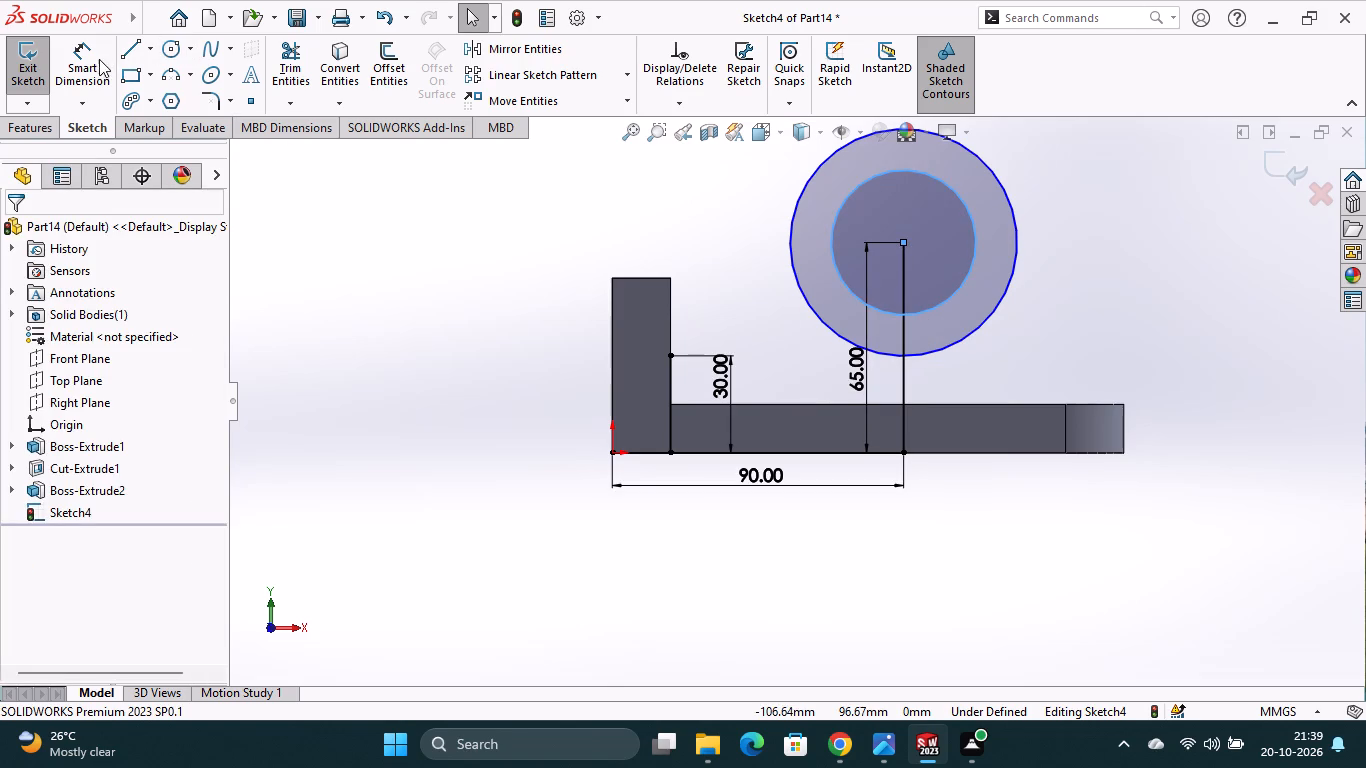
Dimension the outer circle's diameter to 50 mm and the inner circle's diameter to 22 mm.
{"action": "left_click", "coordinate": [99, 59]}
{"action": "left_click", "coordinate": [807, 307]}
{"action": "left_click", "coordinate": [797, 325]}
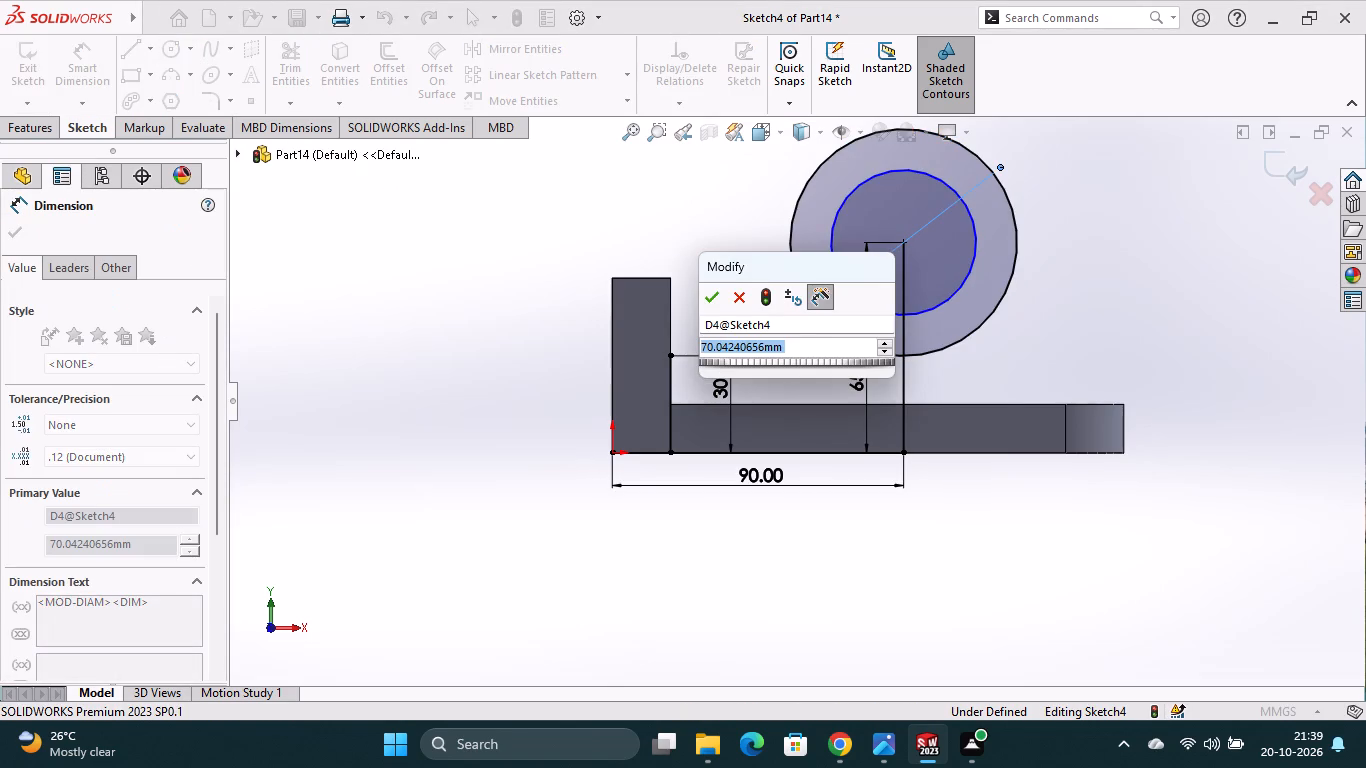
{"action": "type", "text": "50"}
{"action": "key", "text": "Return"}
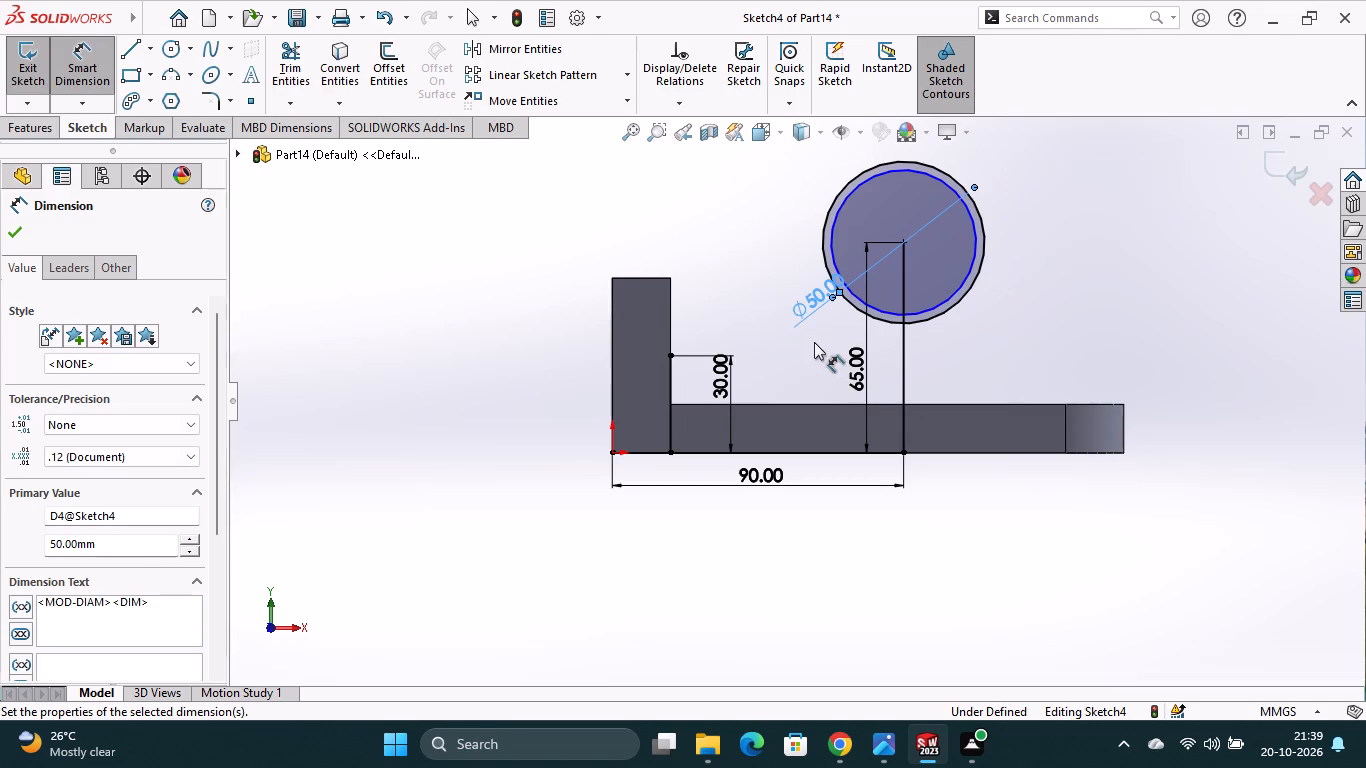
{"action": "left_click", "coordinate": [940, 301]}
{"action": "left_click", "coordinate": [937, 266]}
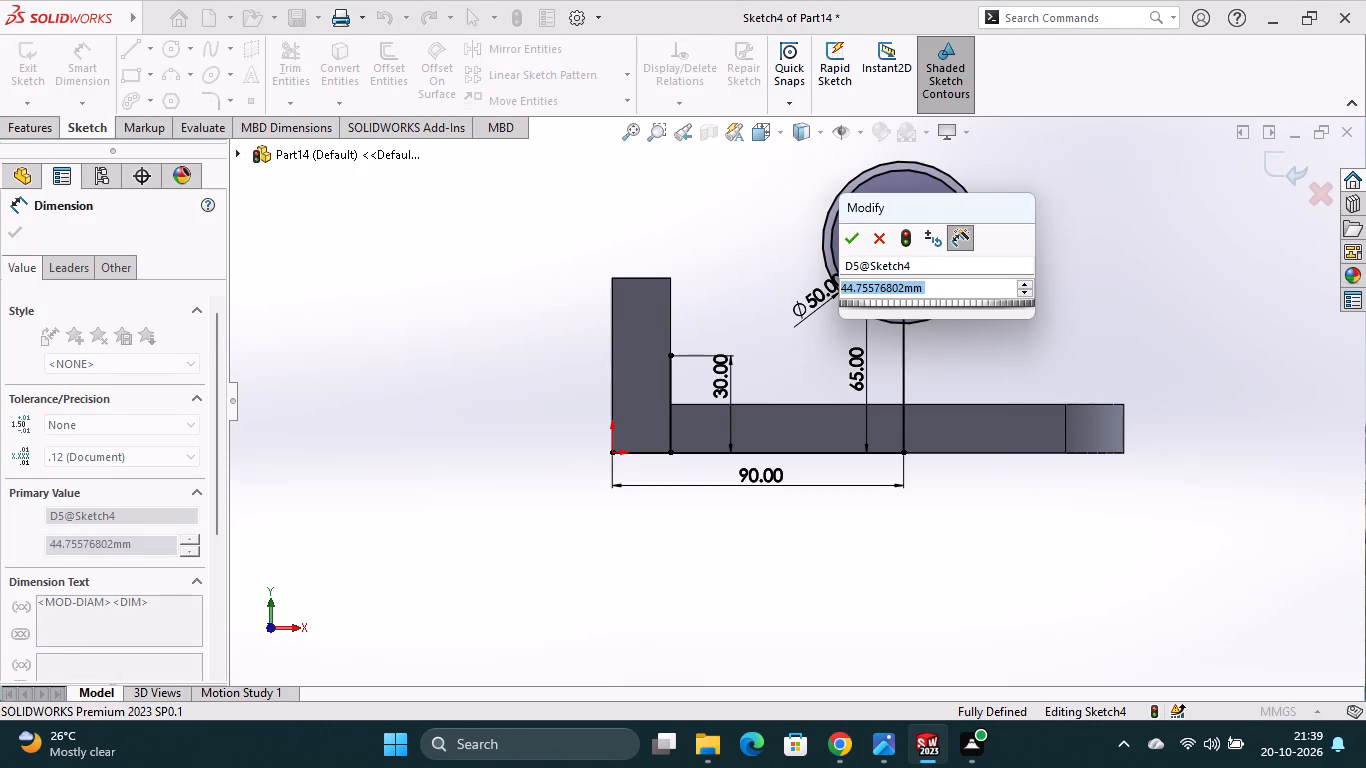
{"action": "type", "text": "22"}
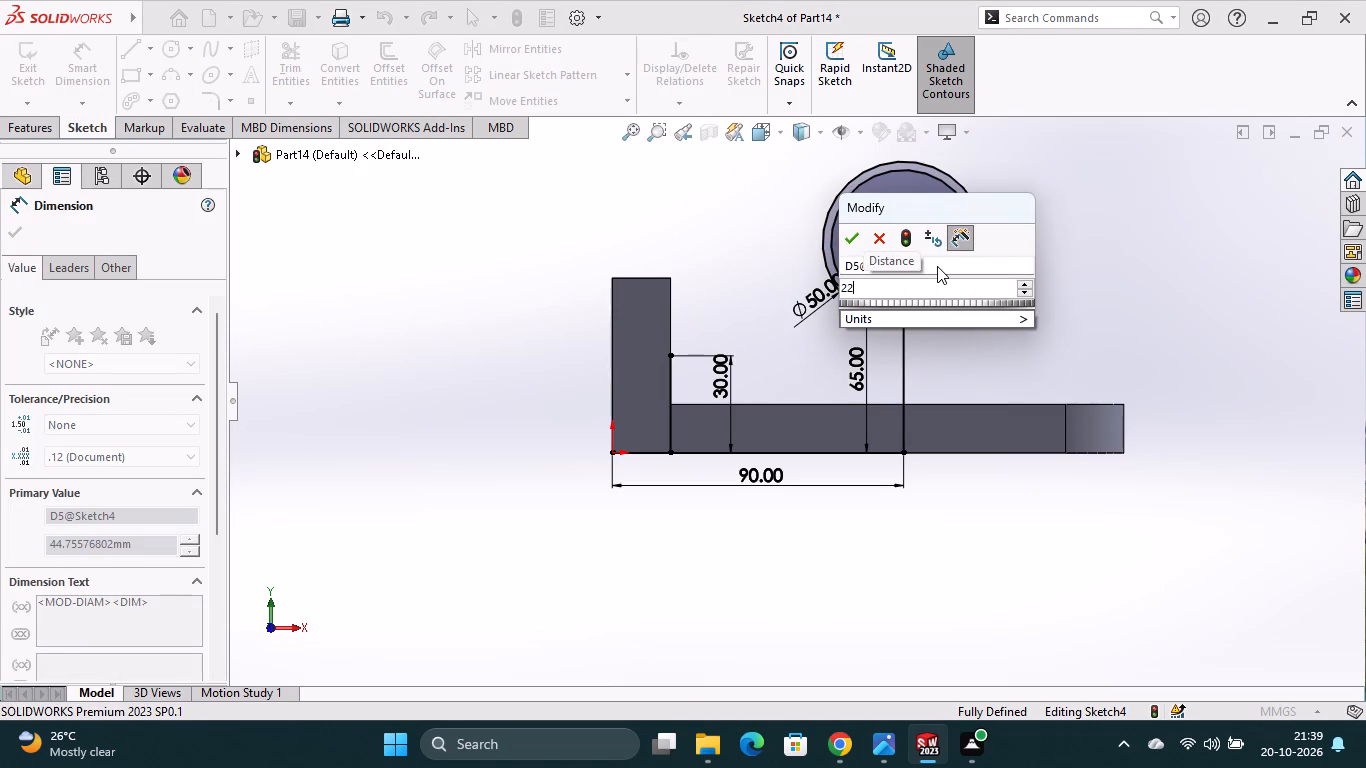
{"action": "key", "text": "Return"}
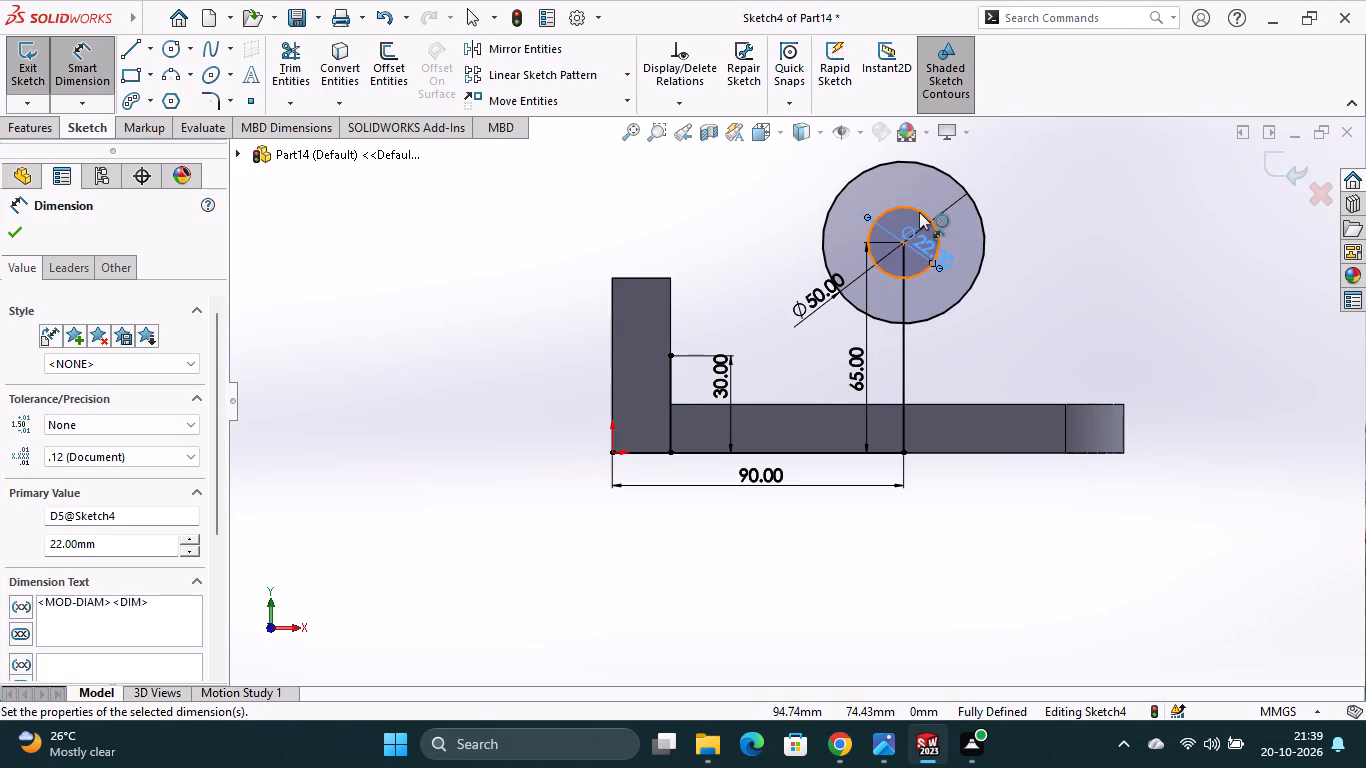
Set the inner circle's diameter to 28 mm.
{"action": "double_click", "coordinate": [923, 248]}
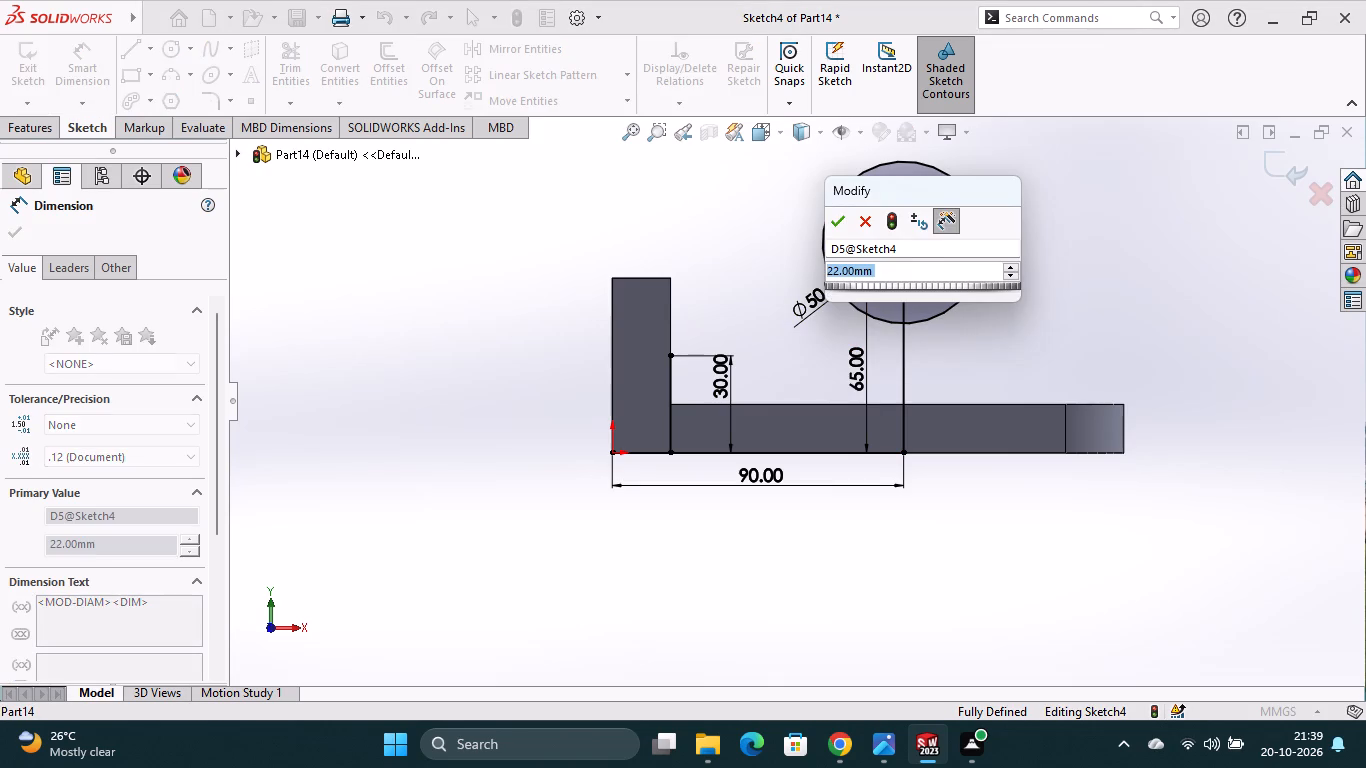
{"action": "type", "text": "28"}
{"action": "key", "text": "Return"}
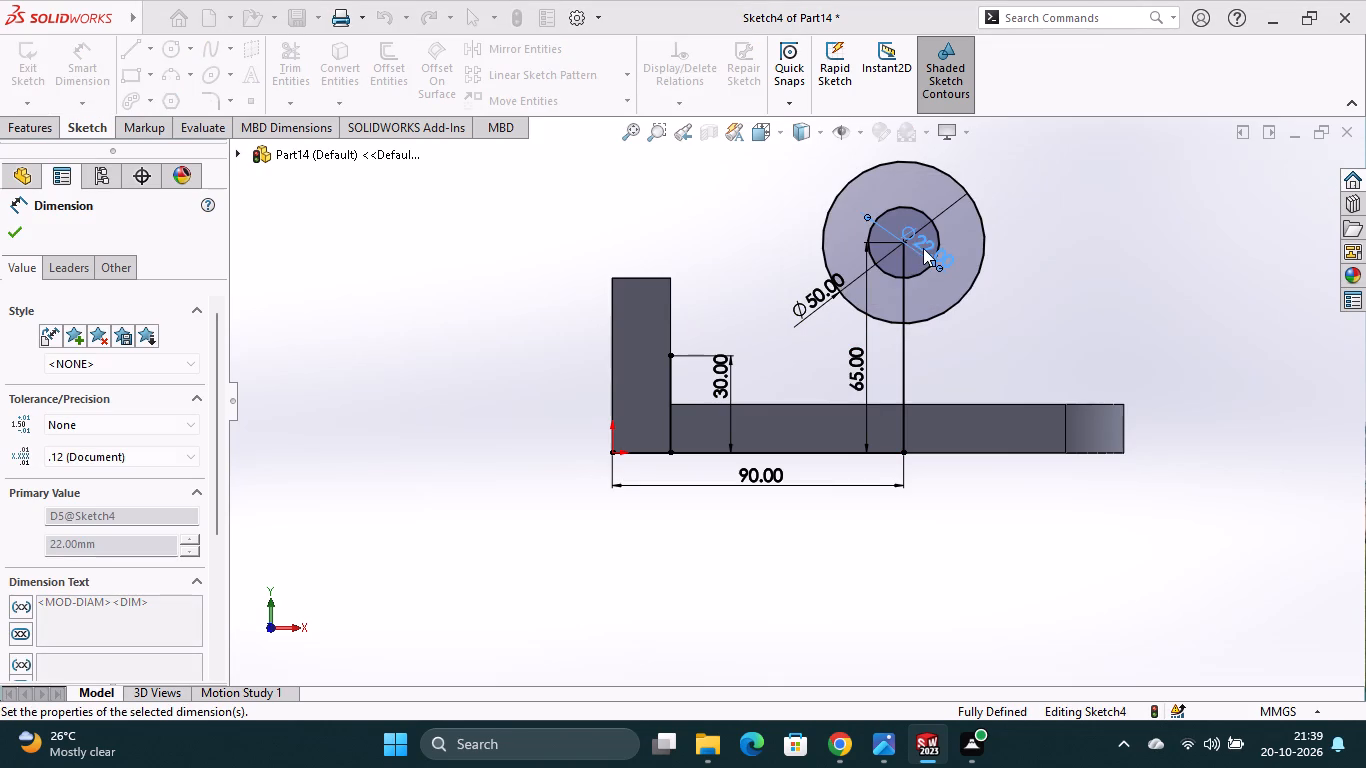
{"action": "left_click", "coordinate": [16, 228]}
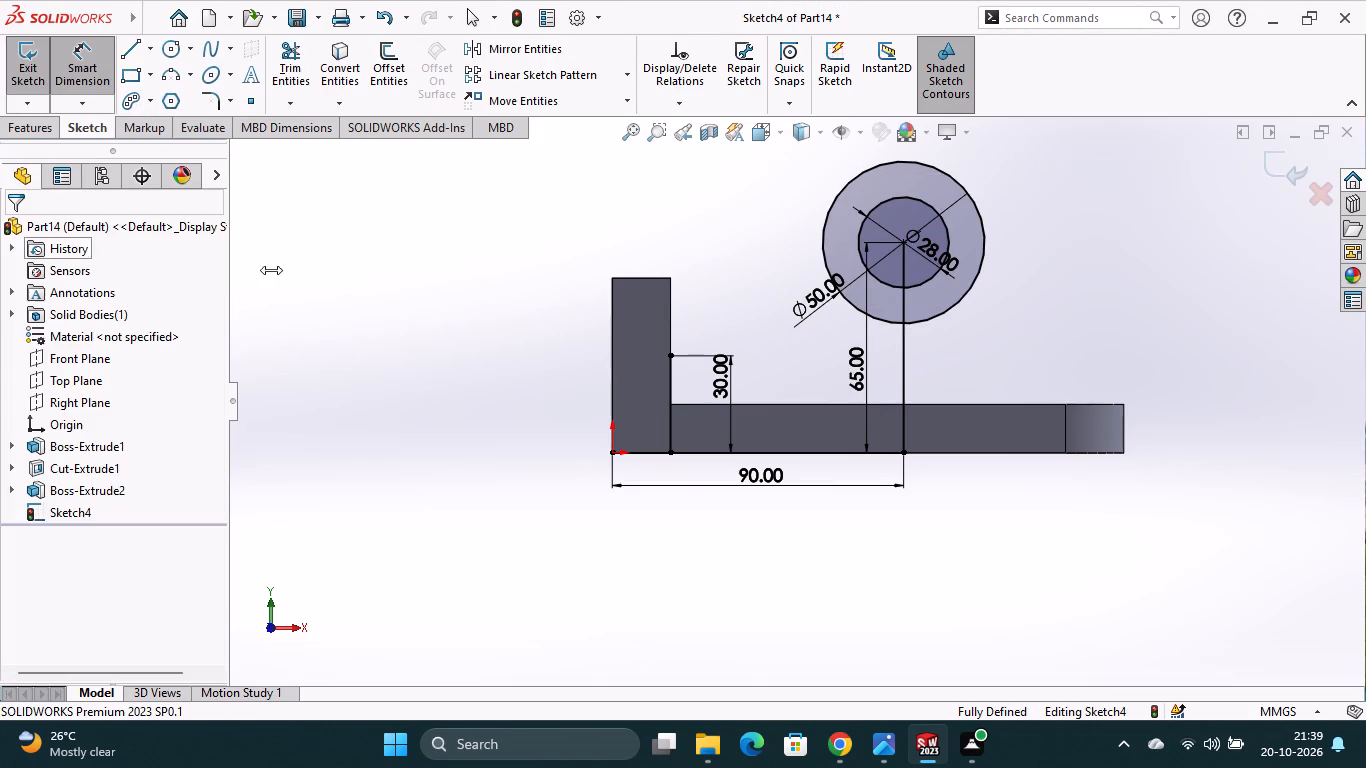
Sketch two vertical lines from the outer circle's opposite side quadrant points down to the base's top edge.
{"action": "left_click", "coordinate": [125, 54]}
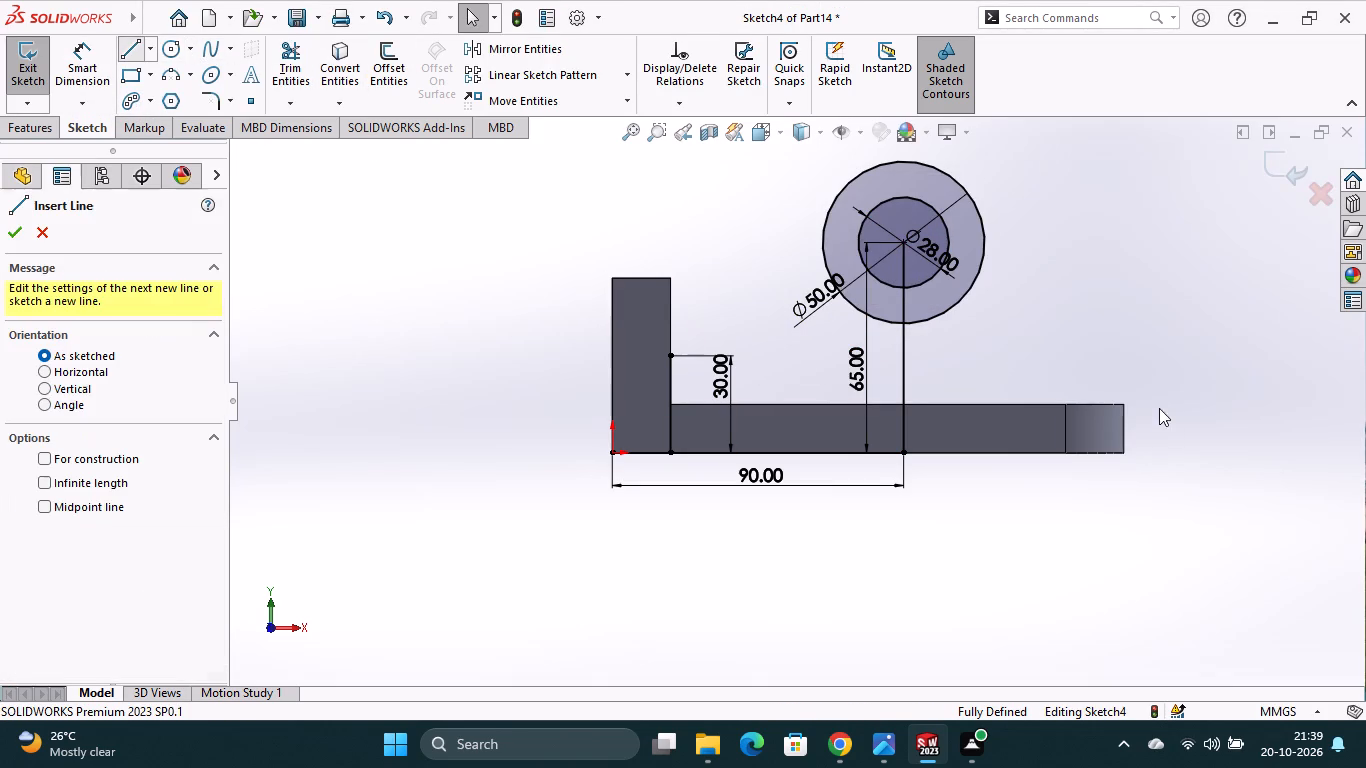
{"action": "left_click", "coordinate": [985, 240]}
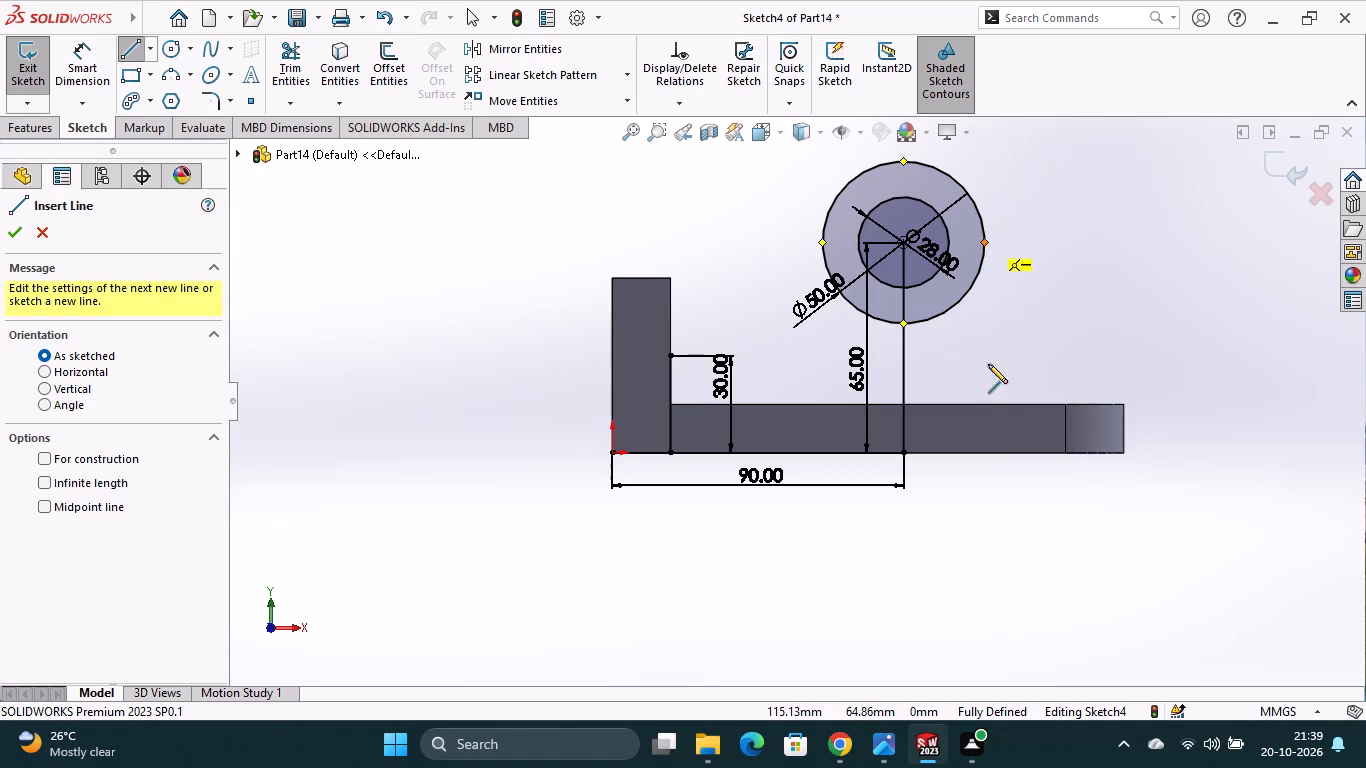
{"action": "left_click", "coordinate": [984, 406]}
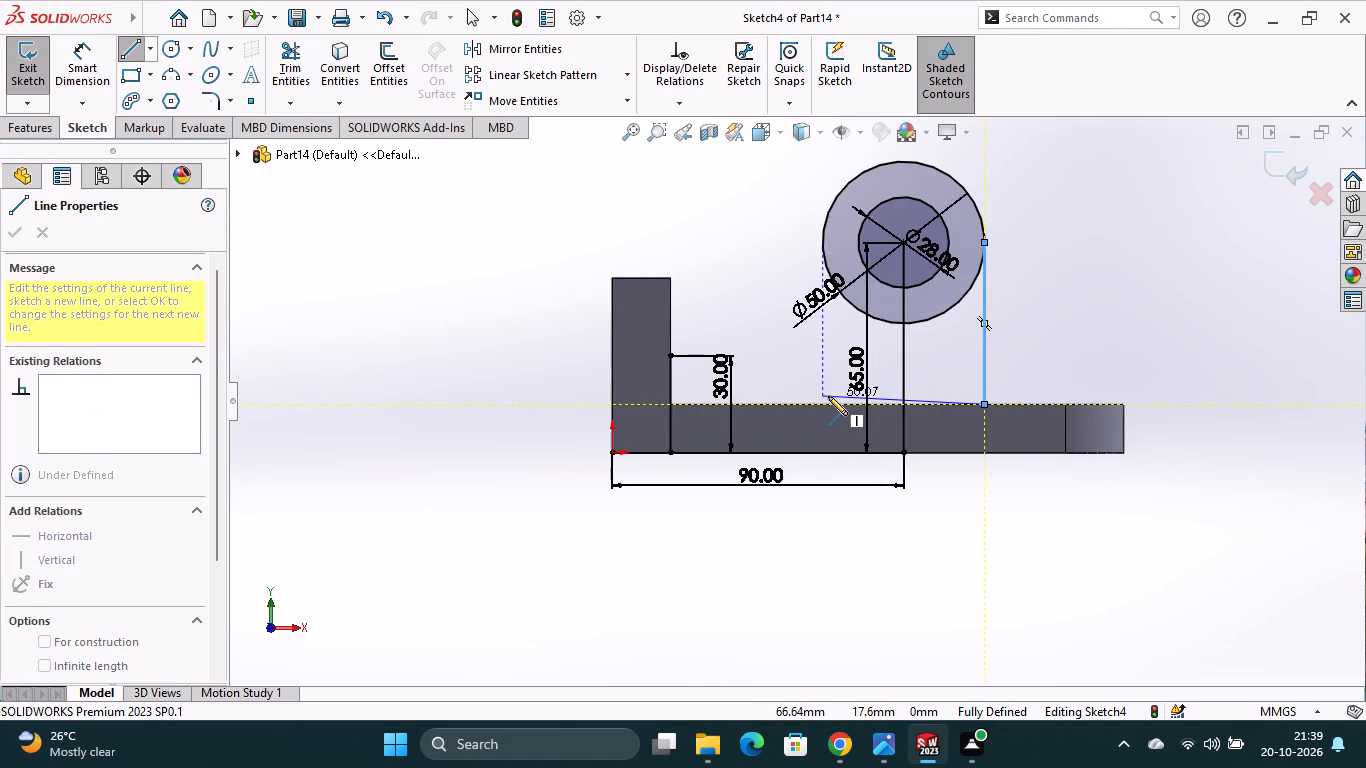
{"action": "key", "text": "Escape"}
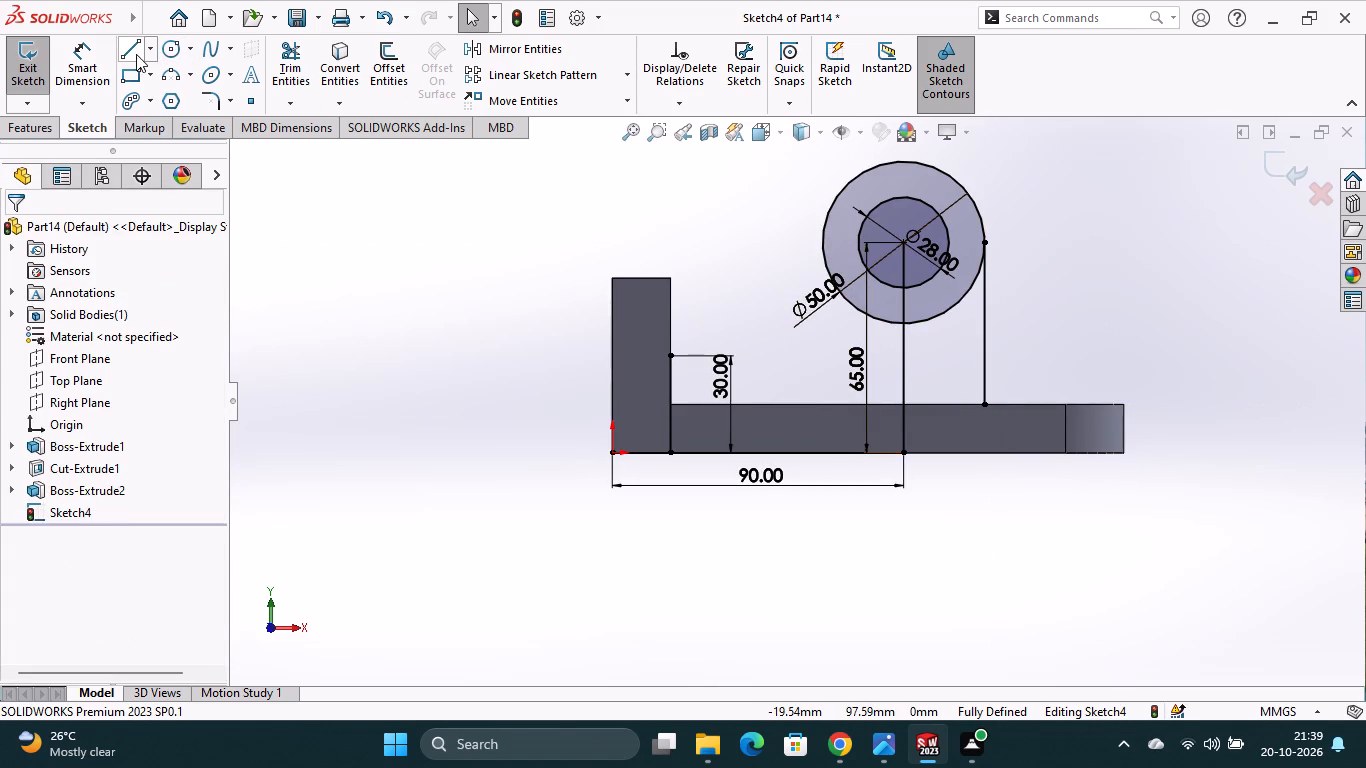
{"action": "left_click", "coordinate": [136, 54]}
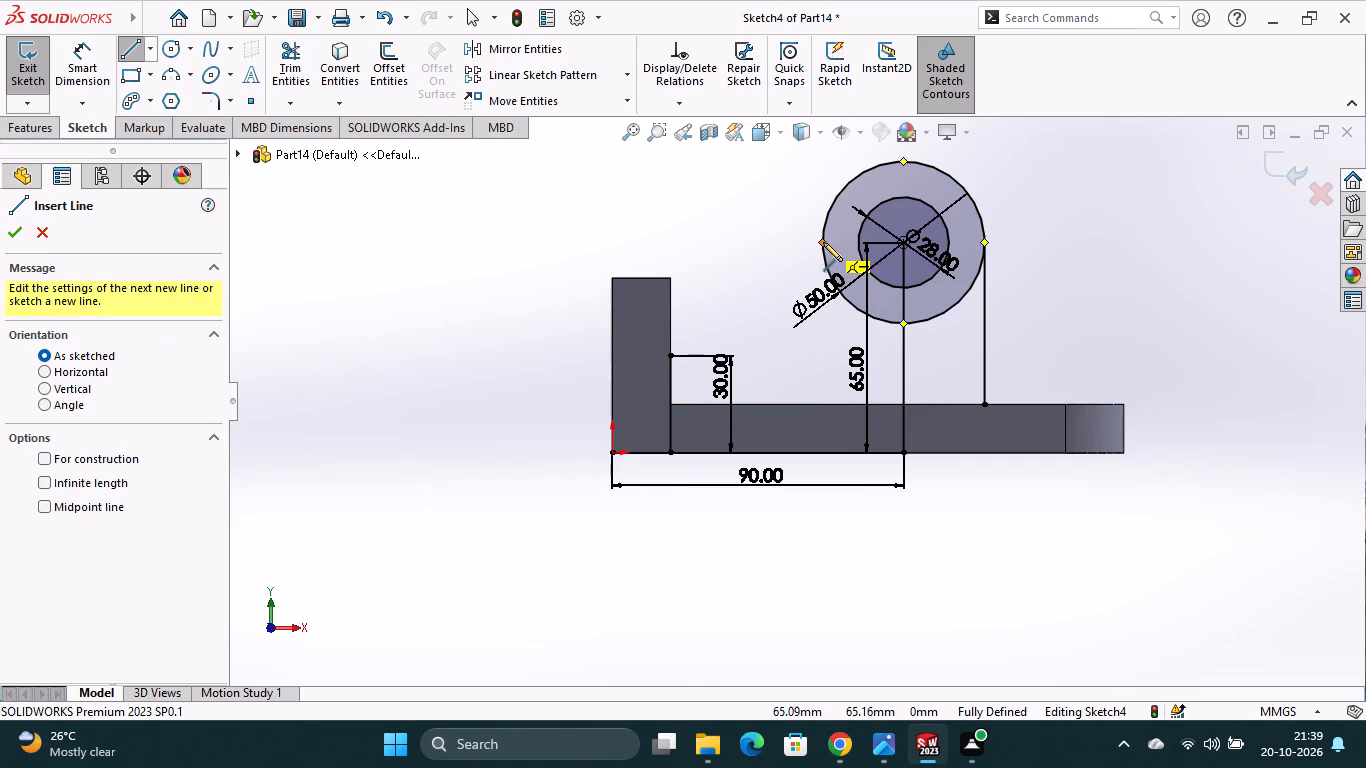
{"action": "left_click", "coordinate": [823, 242]}
{"action": "left_click", "coordinate": [823, 405]}
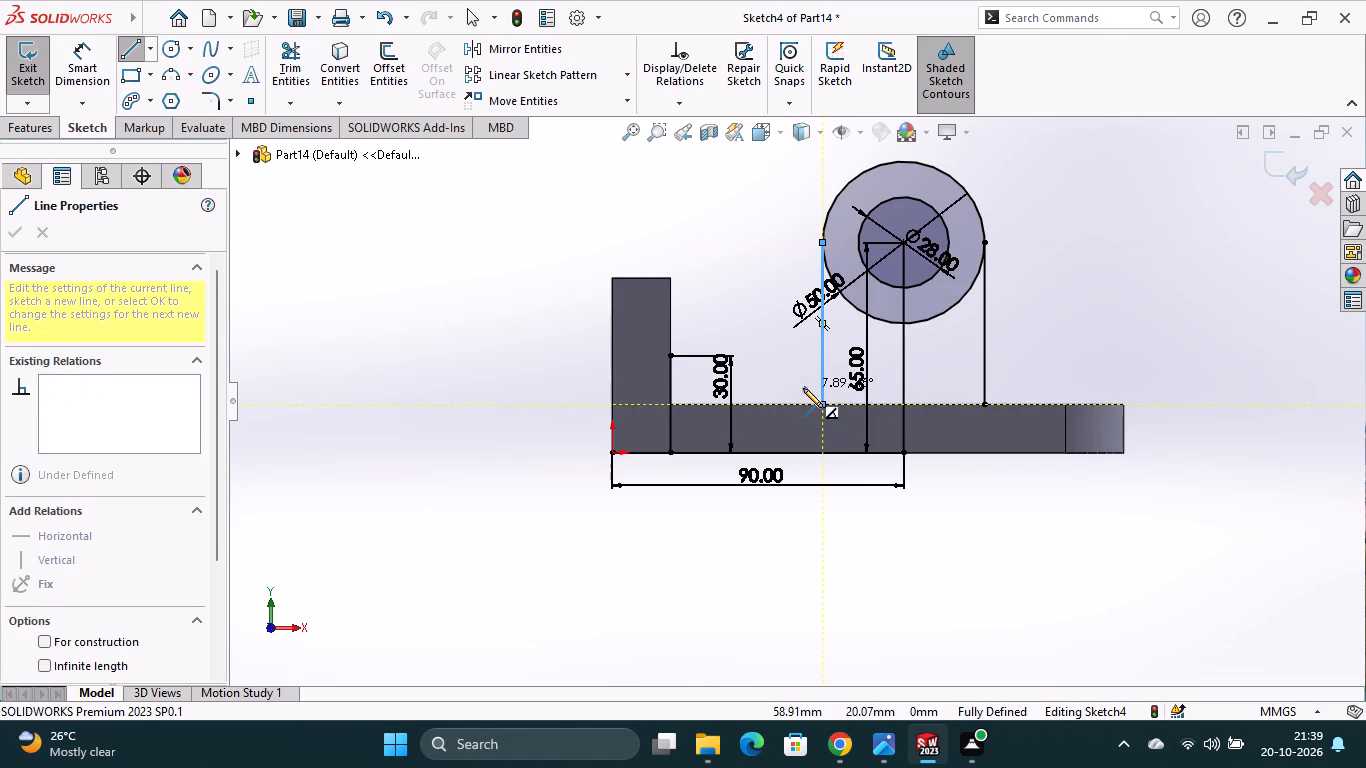
{"action": "key", "text": "Escape"}
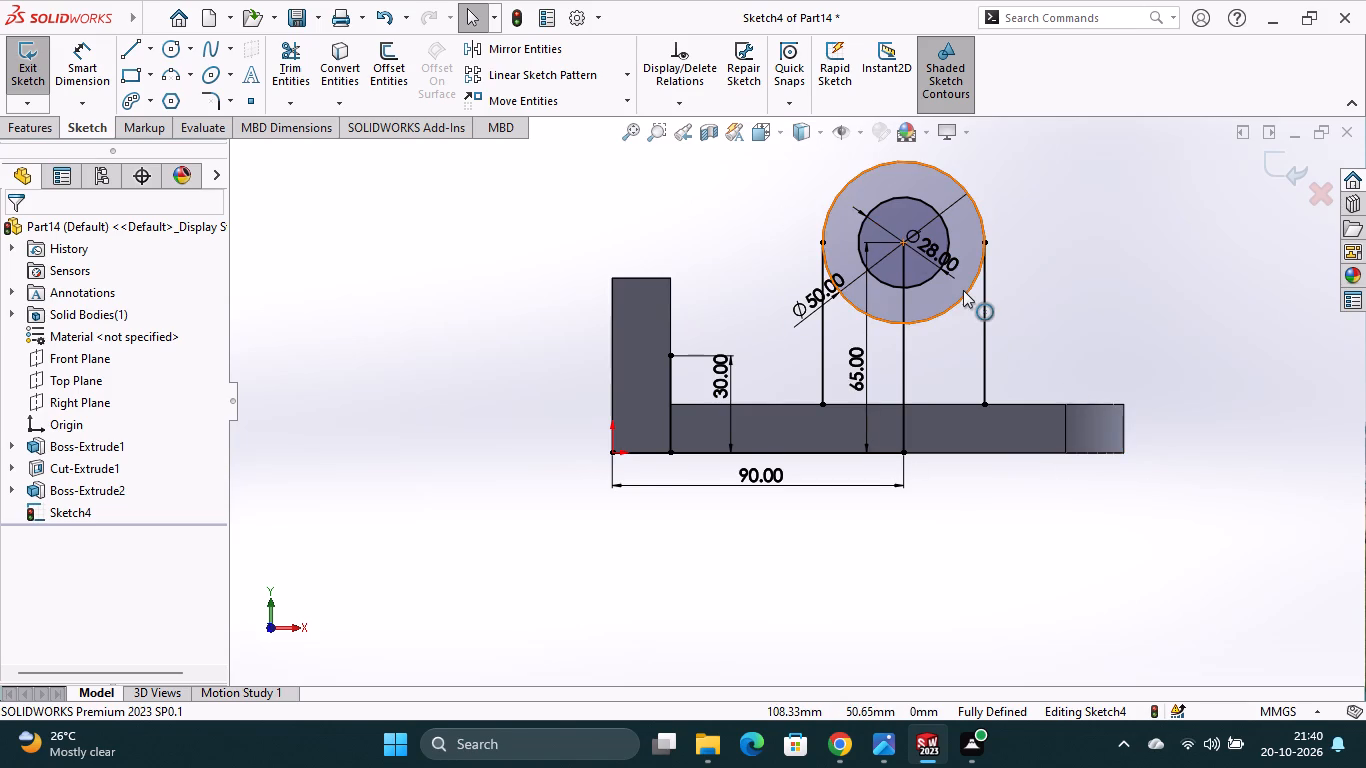
Sketch a vertical line about 26 mm long upward from the base's top edge, where the rounded end boss begins.
{"action": "scroll", "coordinate": [963, 290], "scroll_direction": "up", "scroll_amount": 1}
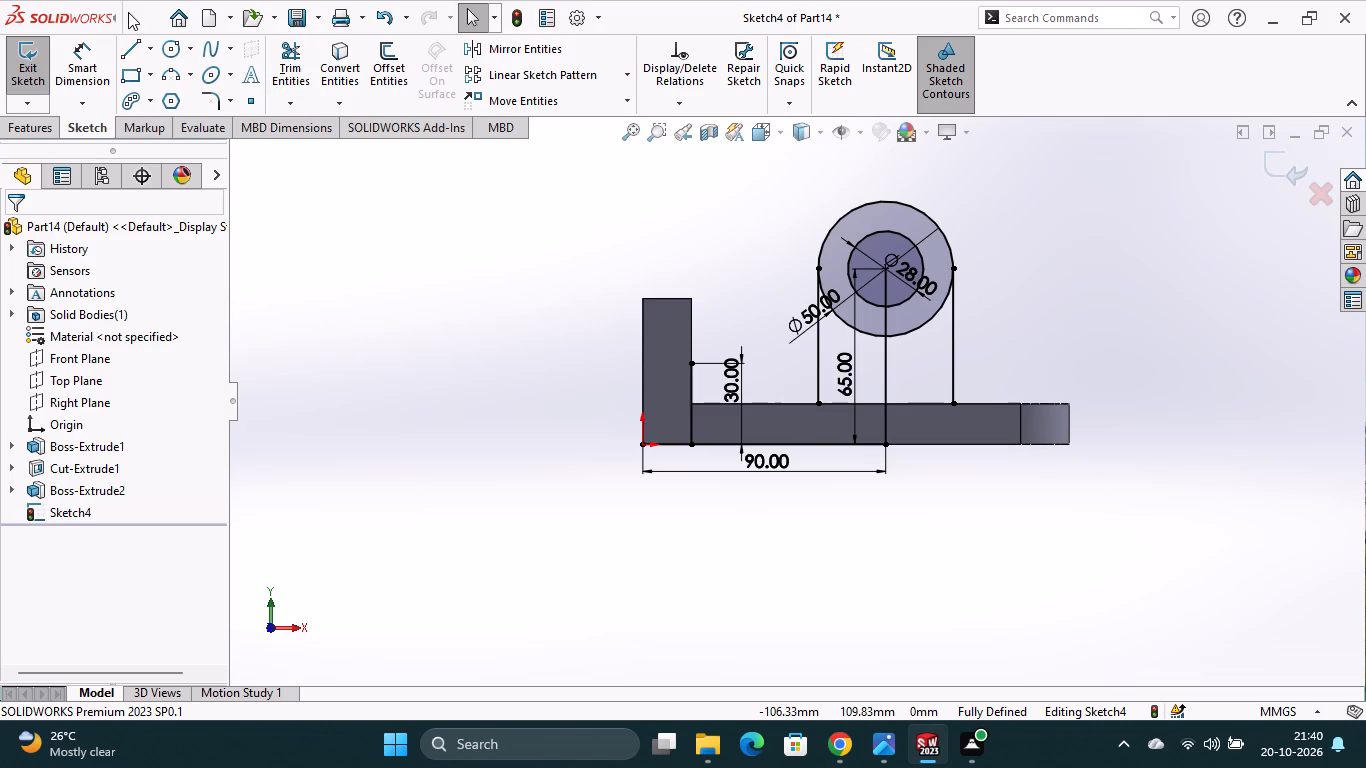
{"action": "left_click", "coordinate": [126, 40]}
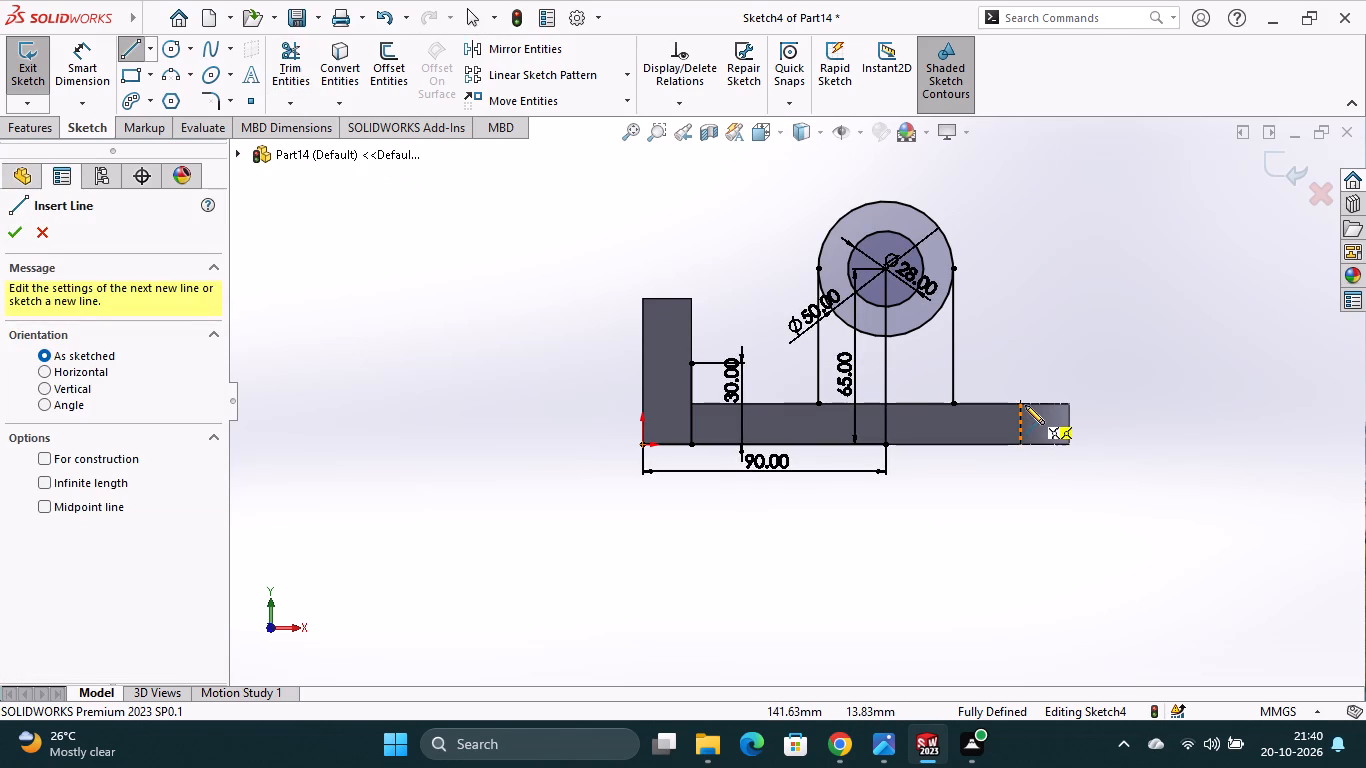
{"action": "left_click", "coordinate": [1020, 405]}
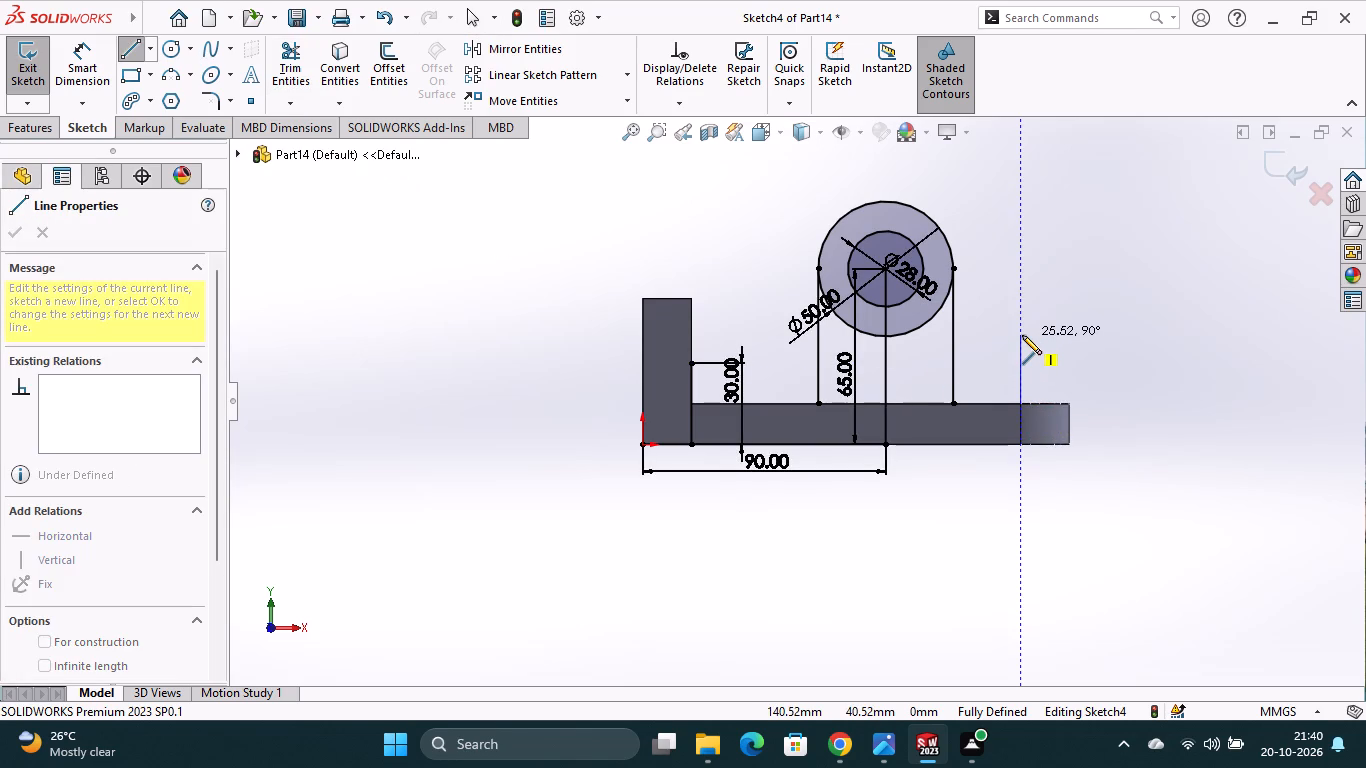
{"action": "left_click", "coordinate": [1022, 335]}
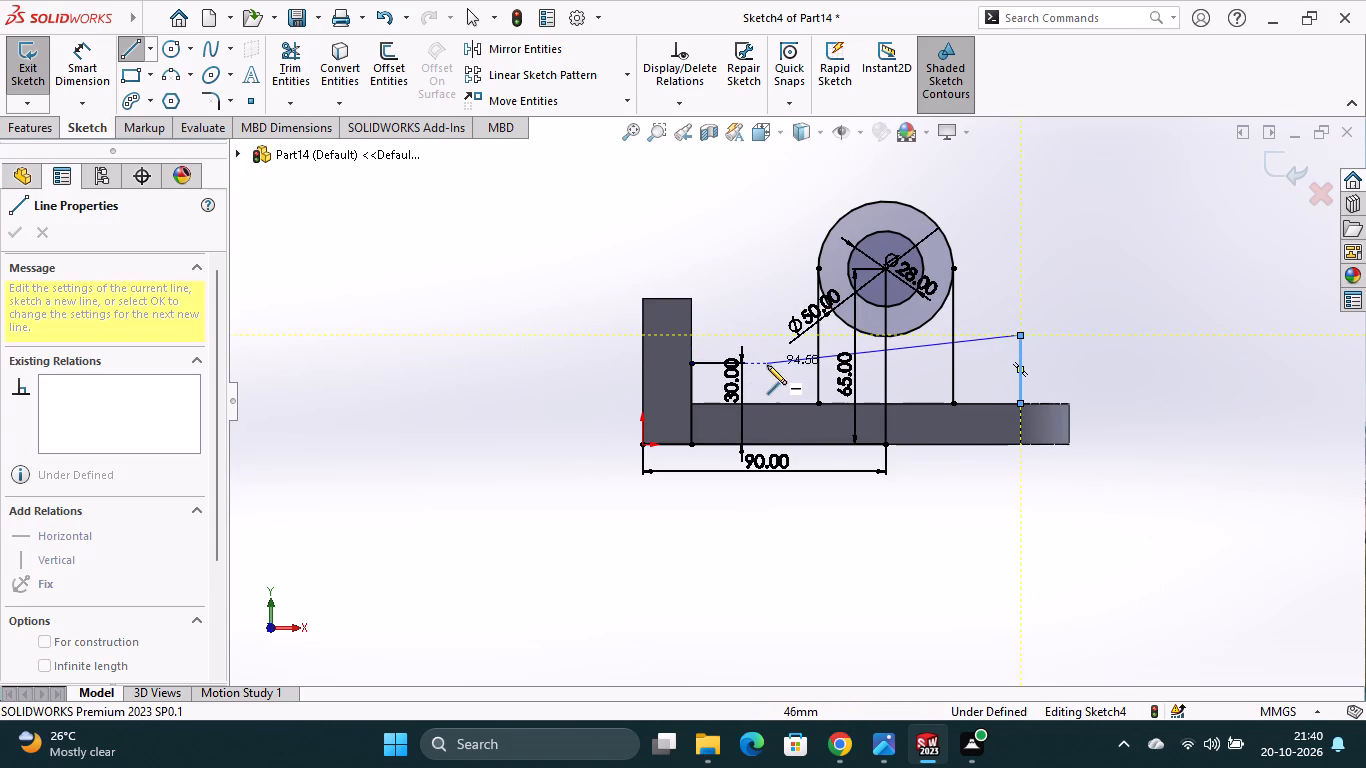
{"action": "key", "text": "Escape"}
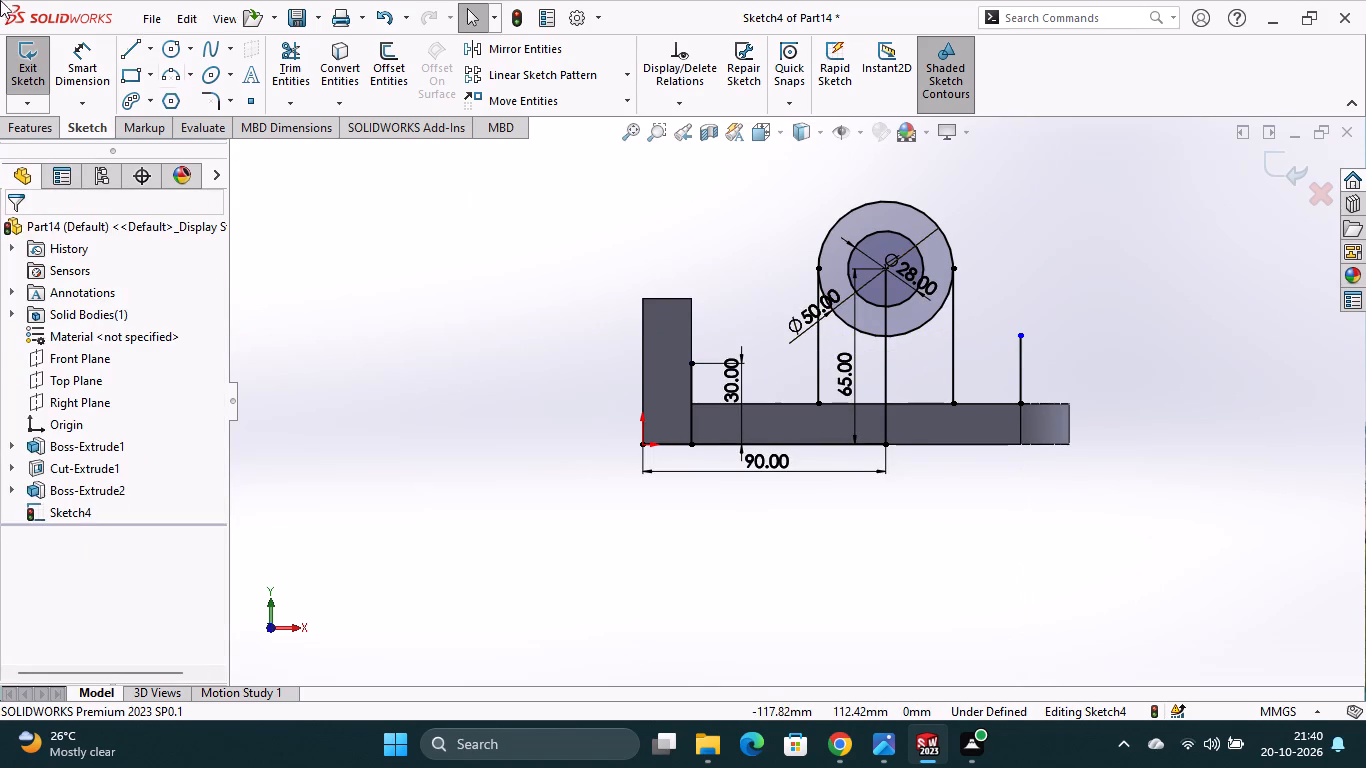
Dimension the short vertical line at the base's boss end to 15 mm.
{"action": "left_click", "coordinate": [112, 77]}
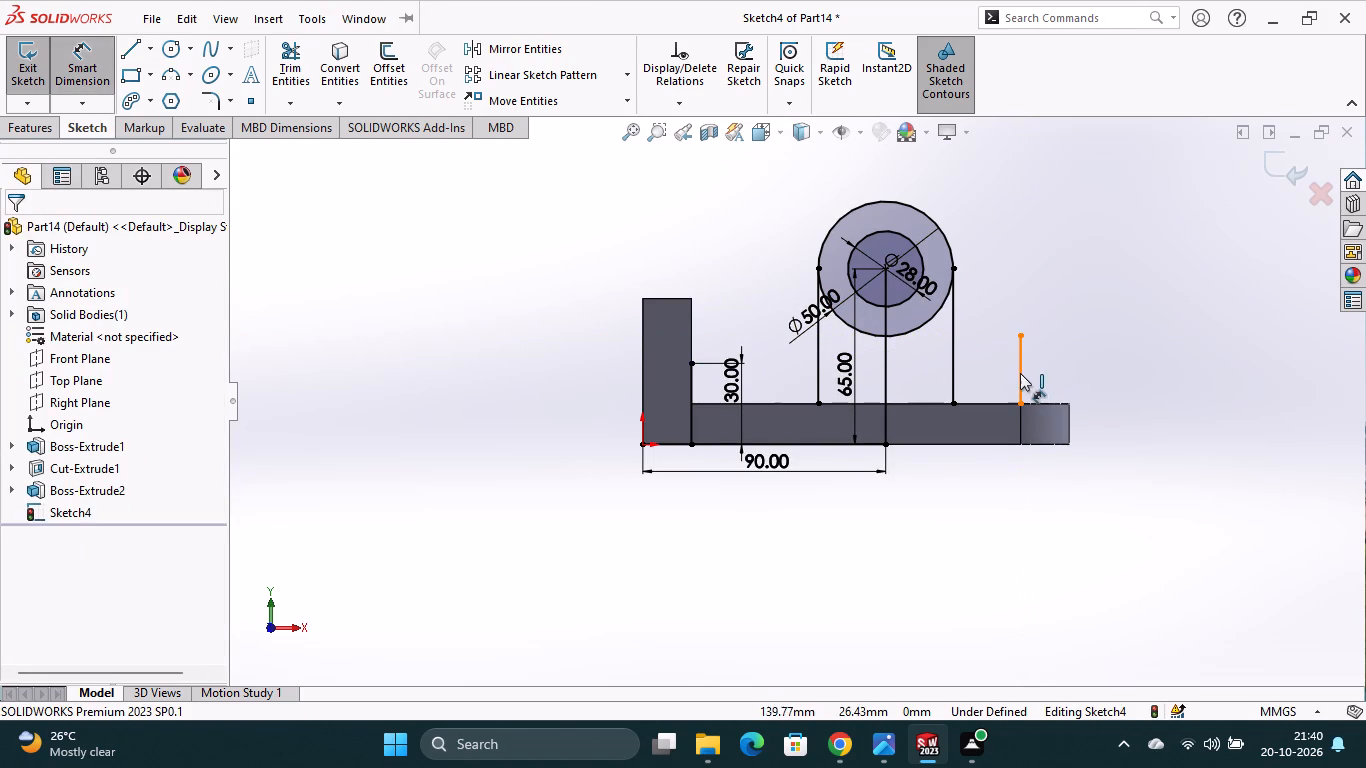
{"action": "left_click", "coordinate": [1020, 373]}
{"action": "left_click", "coordinate": [1067, 366]}
{"action": "type", "text": "15"}
{"action": "key", "text": "Return"}
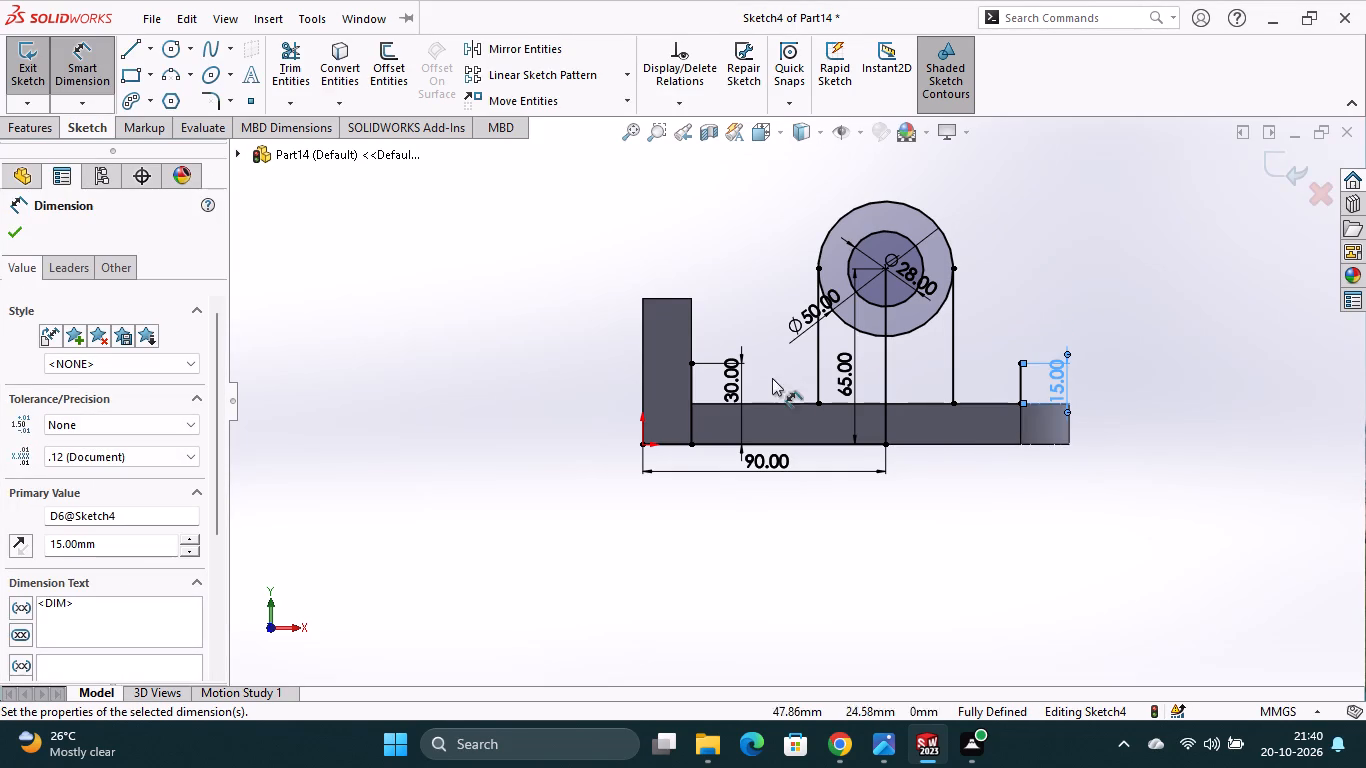
Sketch two horizontal lines, from the wall-side vertical line's top and the 15 mm line's top, each to the nearest circle tangent line.
{"action": "left_click", "coordinate": [136, 48]}
{"action": "left_click", "coordinate": [694, 364]}
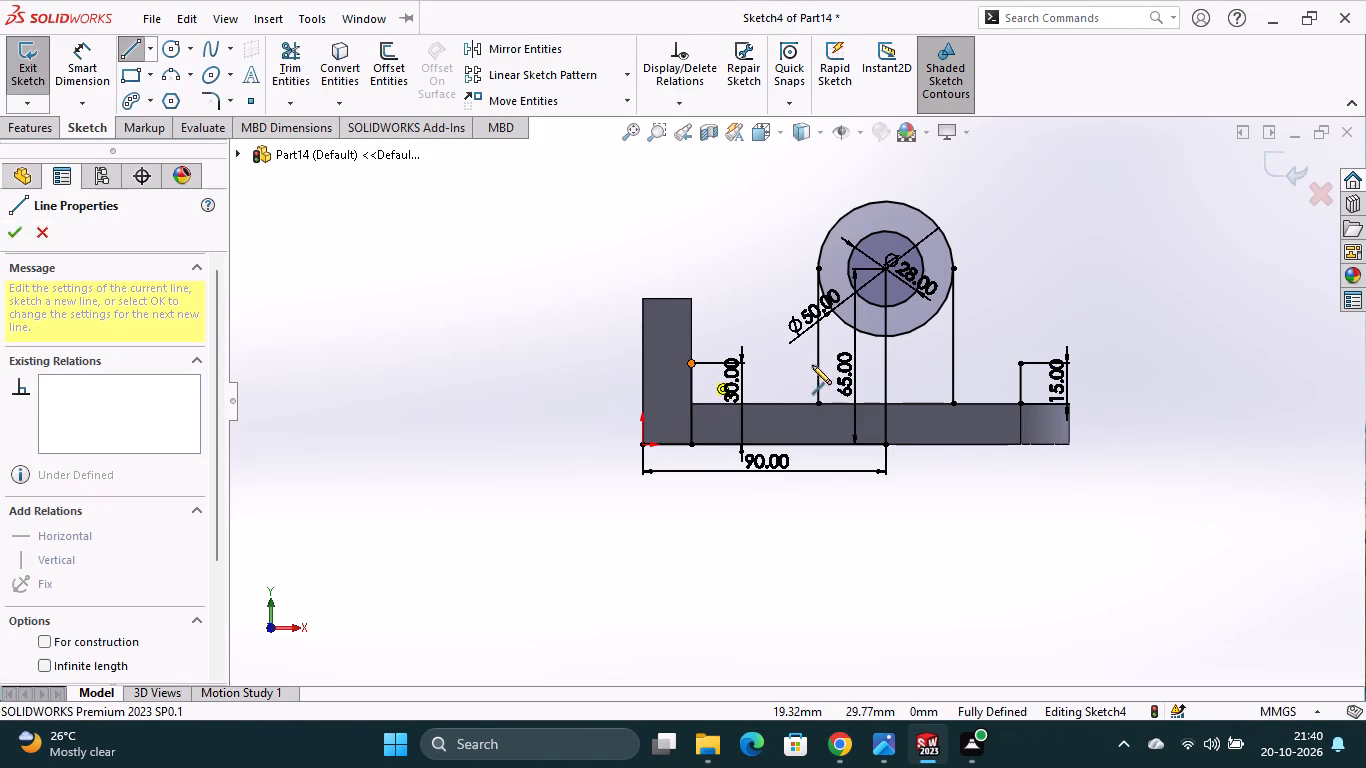
{"action": "left_click", "coordinate": [816, 363]}
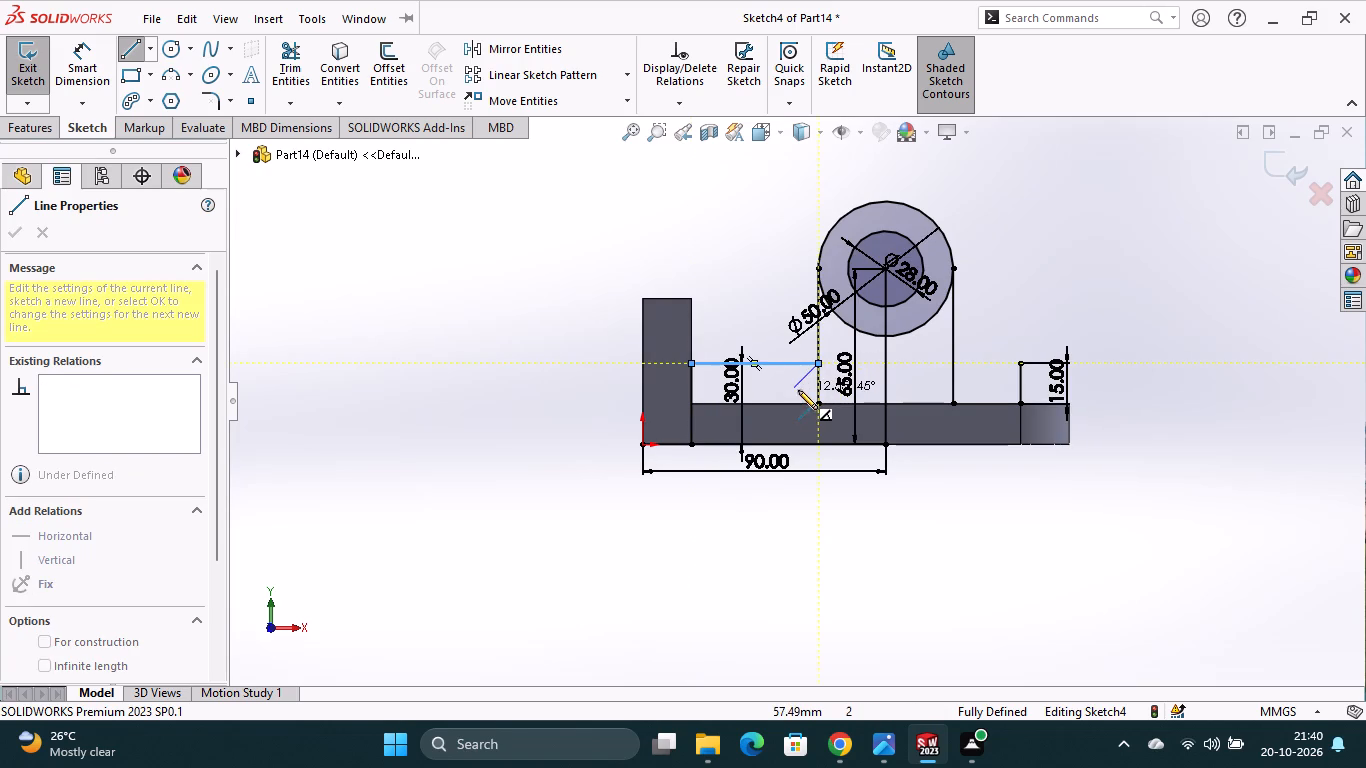
{"action": "key", "text": "Escape"}
{"action": "left_click", "coordinate": [130, 35]}
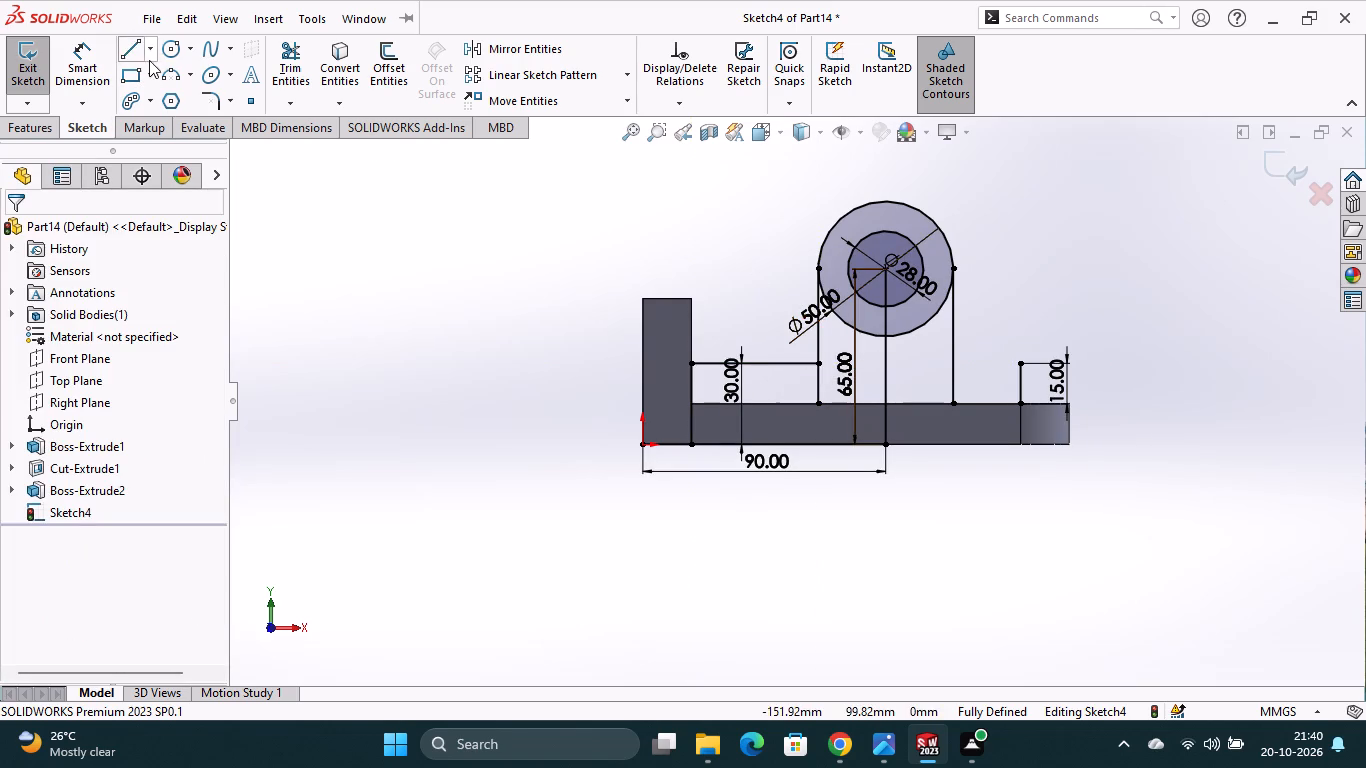
{"action": "left_click", "coordinate": [138, 51]}
{"action": "left_click", "coordinate": [1017, 365]}
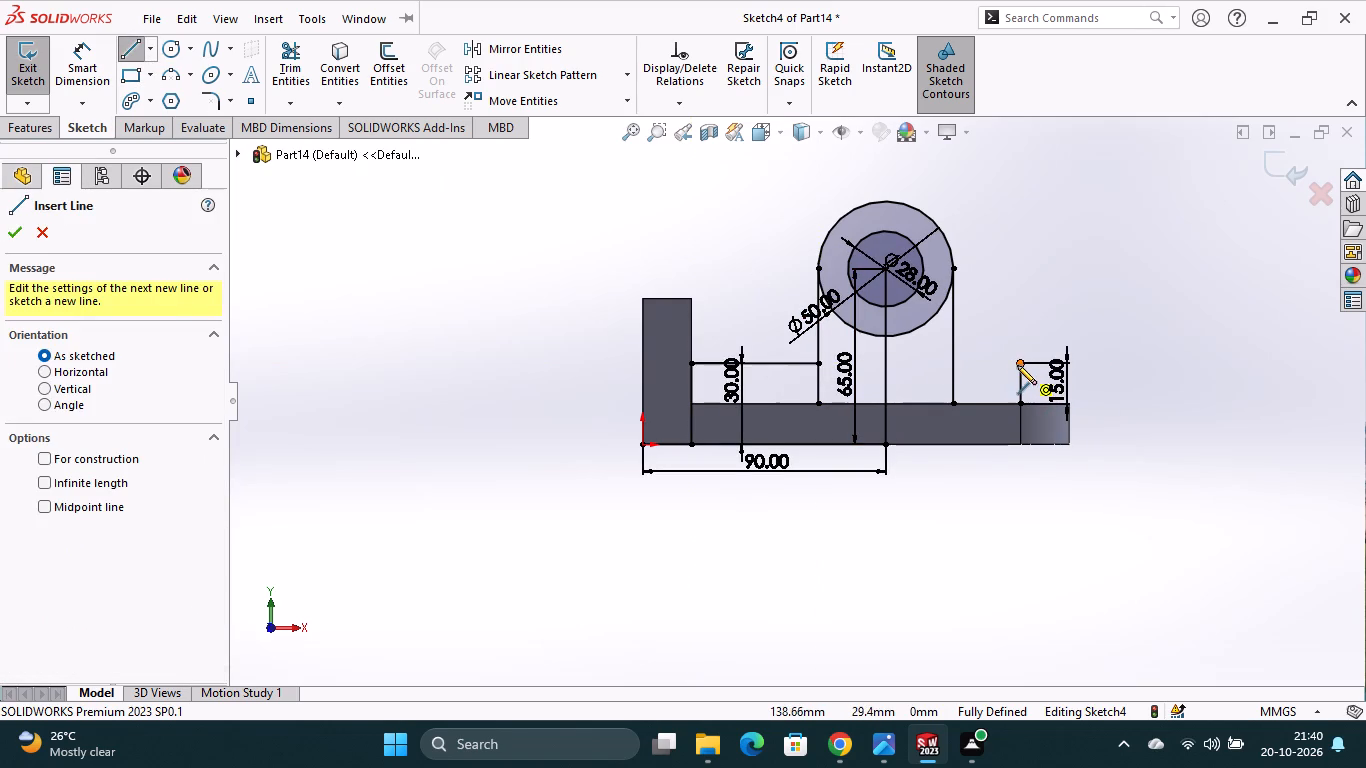
{"action": "left_click", "coordinate": [950, 363]}
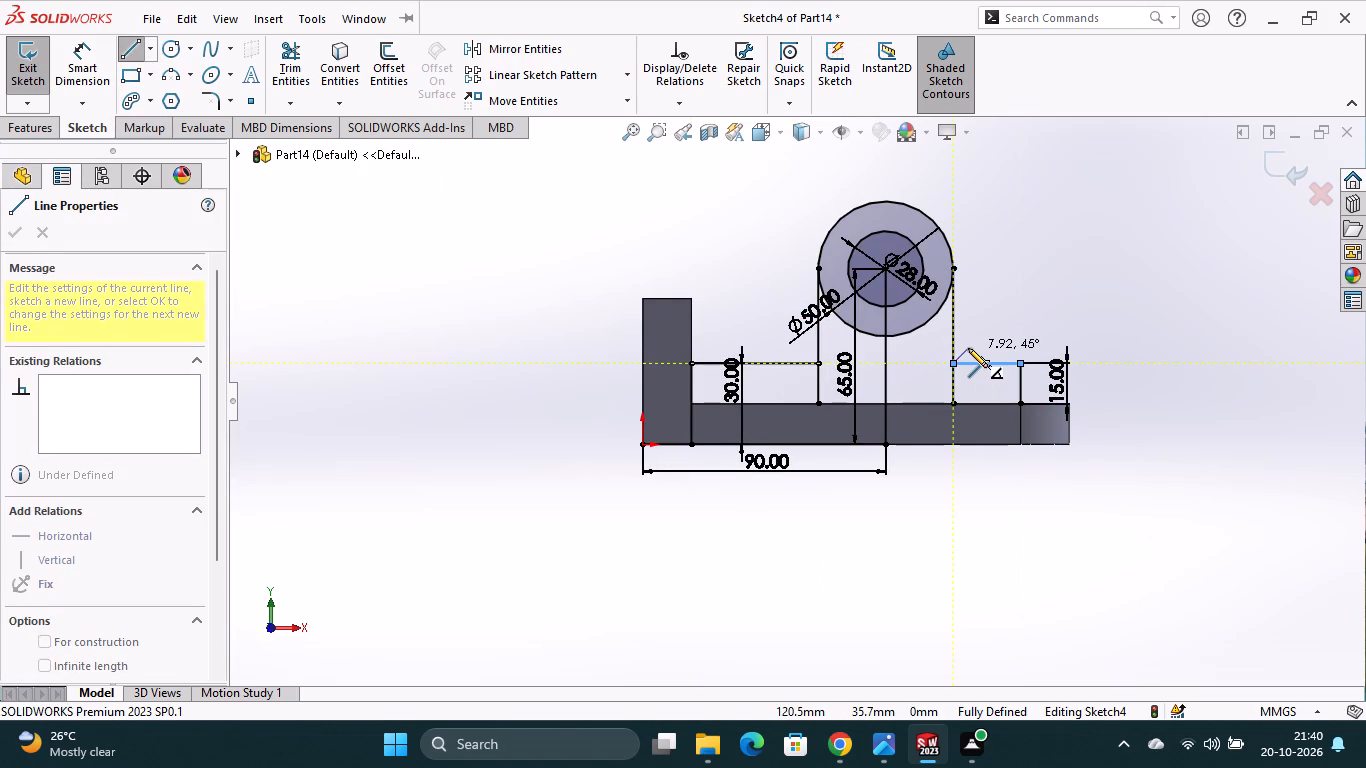
{"action": "key", "text": "Escape"}
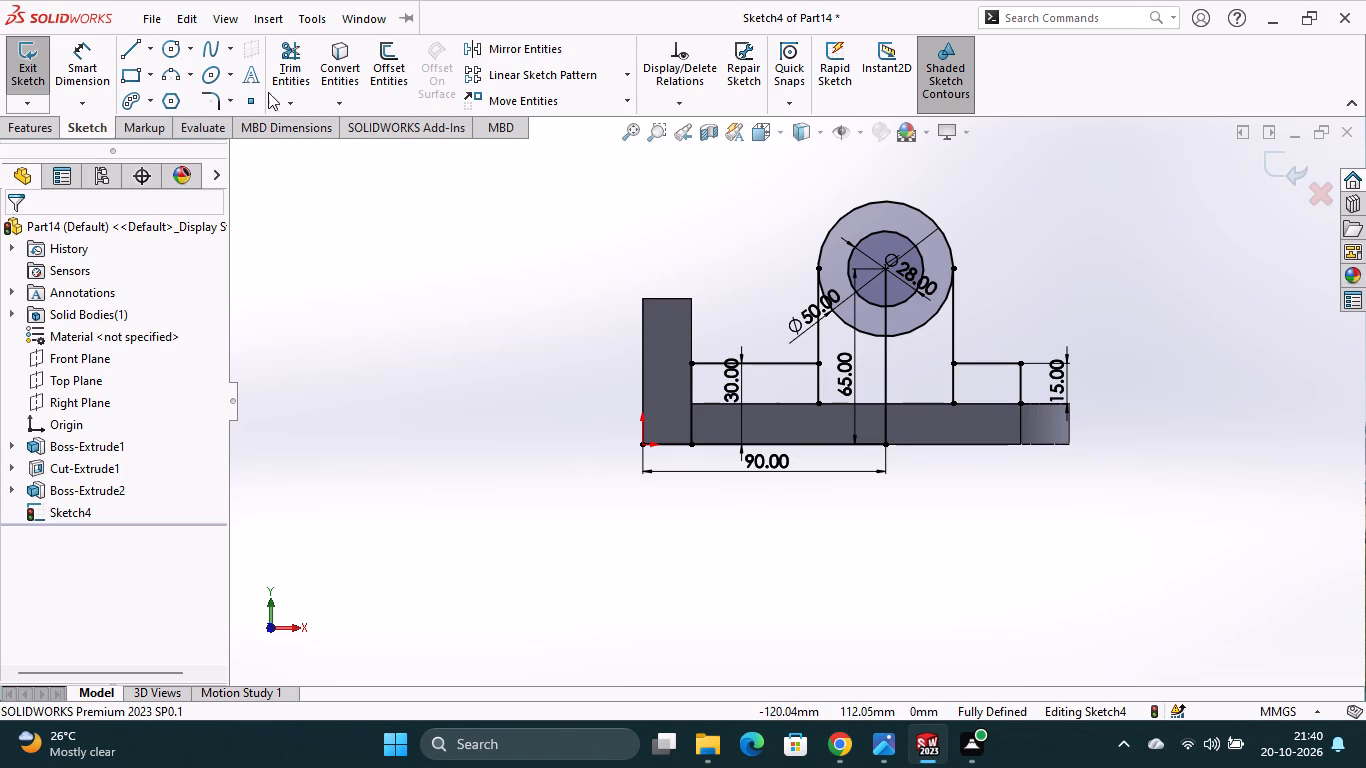
Trim both tangent lines below the horizontal ledge lines and remove the lower half of the 50 mm circle.
{"action": "left_click", "coordinate": [290, 74]}
{"action": "left_click", "coordinate": [819, 387]}
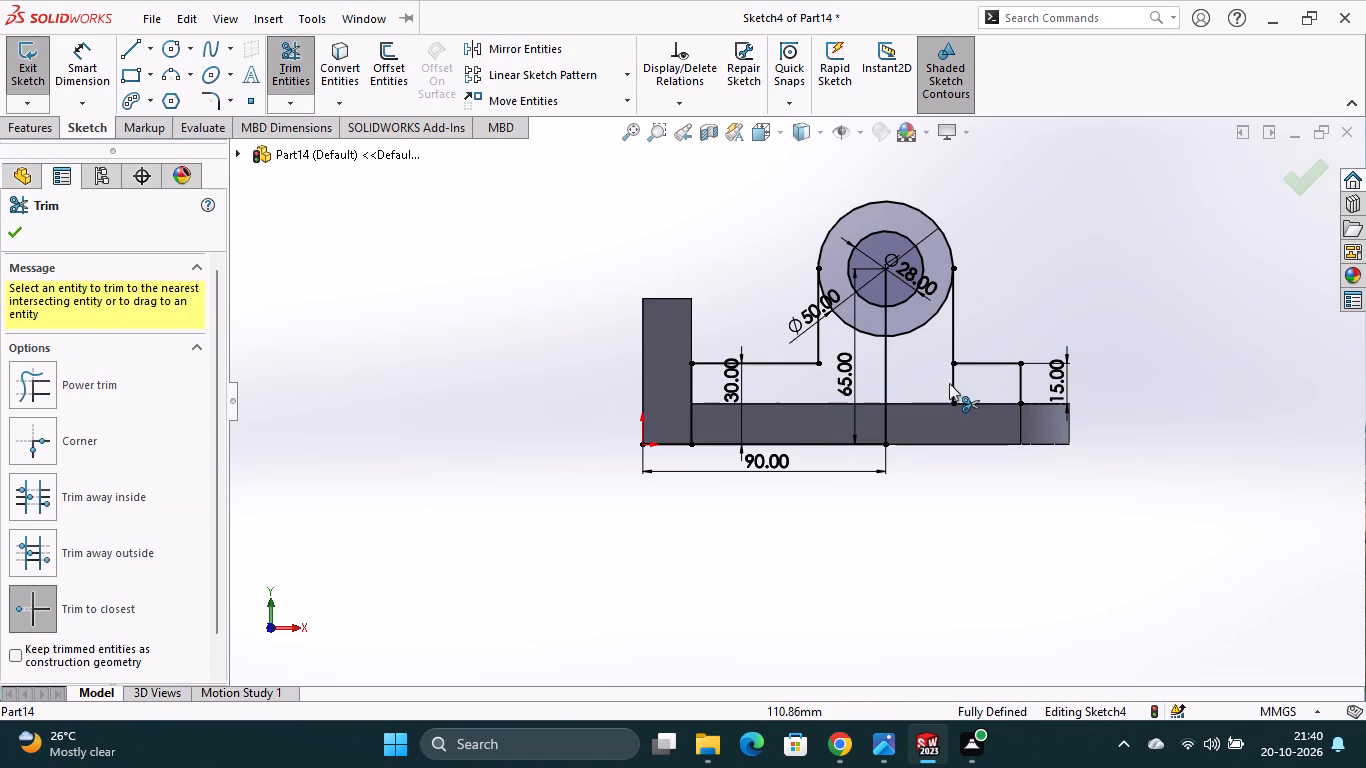
{"action": "left_click", "coordinate": [954, 385]}
{"action": "left_click", "coordinate": [923, 328]}
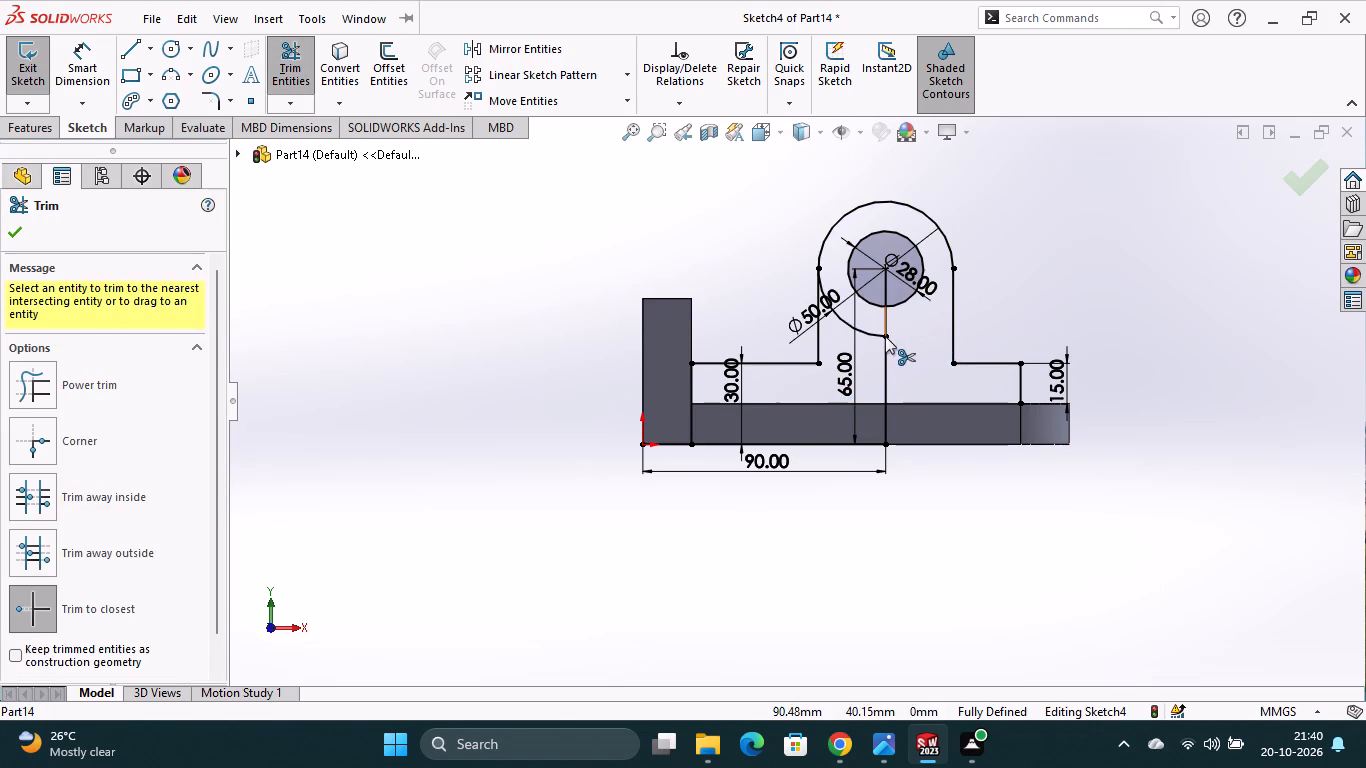
{"action": "left_click", "coordinate": [876, 338]}
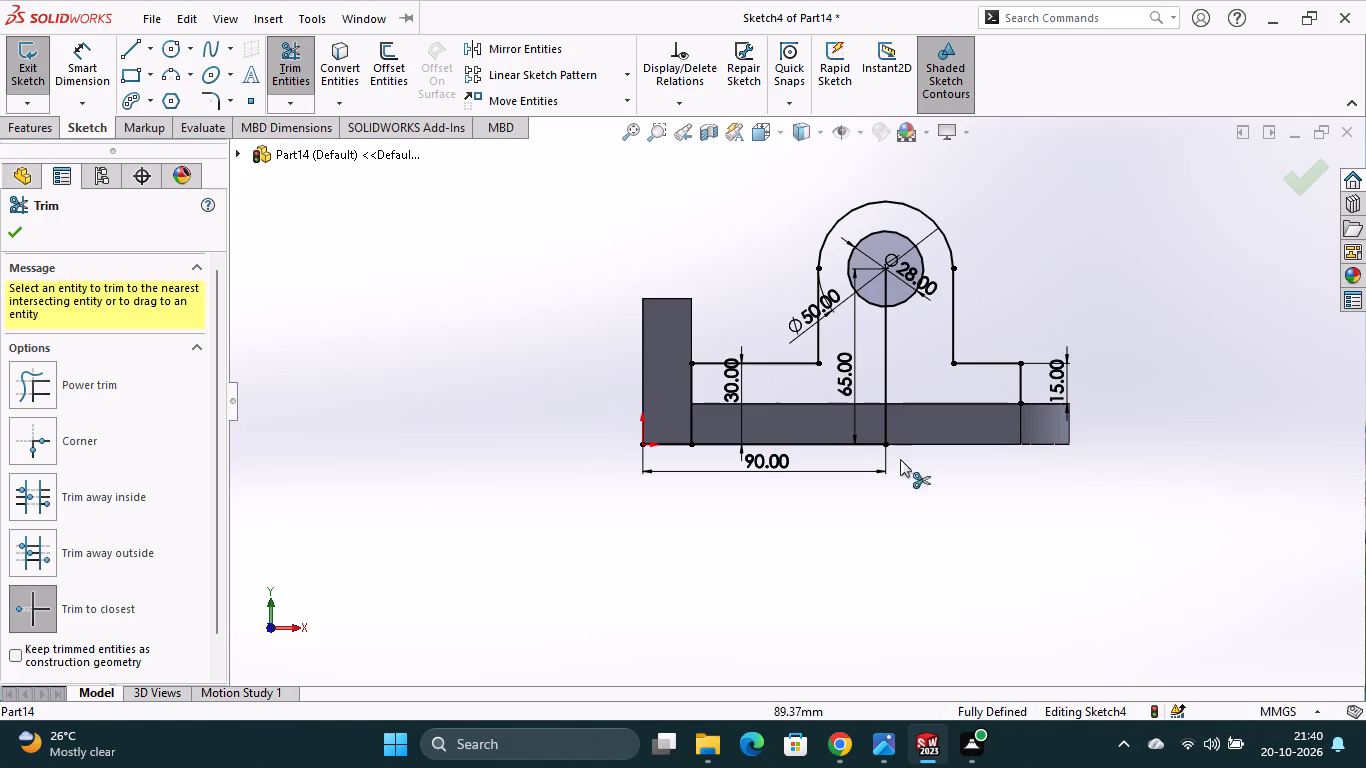
Sketch a horizontal line along the base's top edge from the wall's inner corner to the foot of the 15 mm line.
{"action": "left_click", "coordinate": [132, 53]}
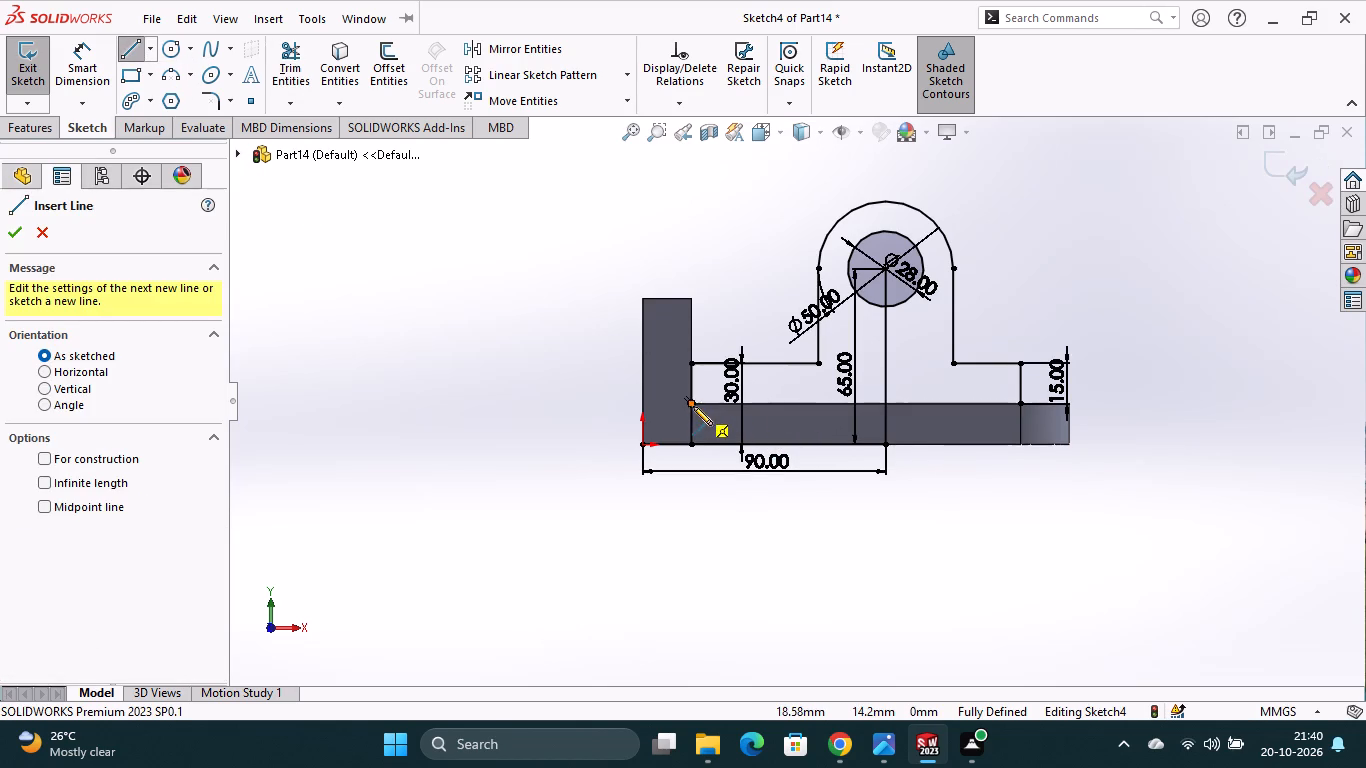
{"action": "left_click", "coordinate": [692, 406]}
{"action": "left_click", "coordinate": [1023, 405]}
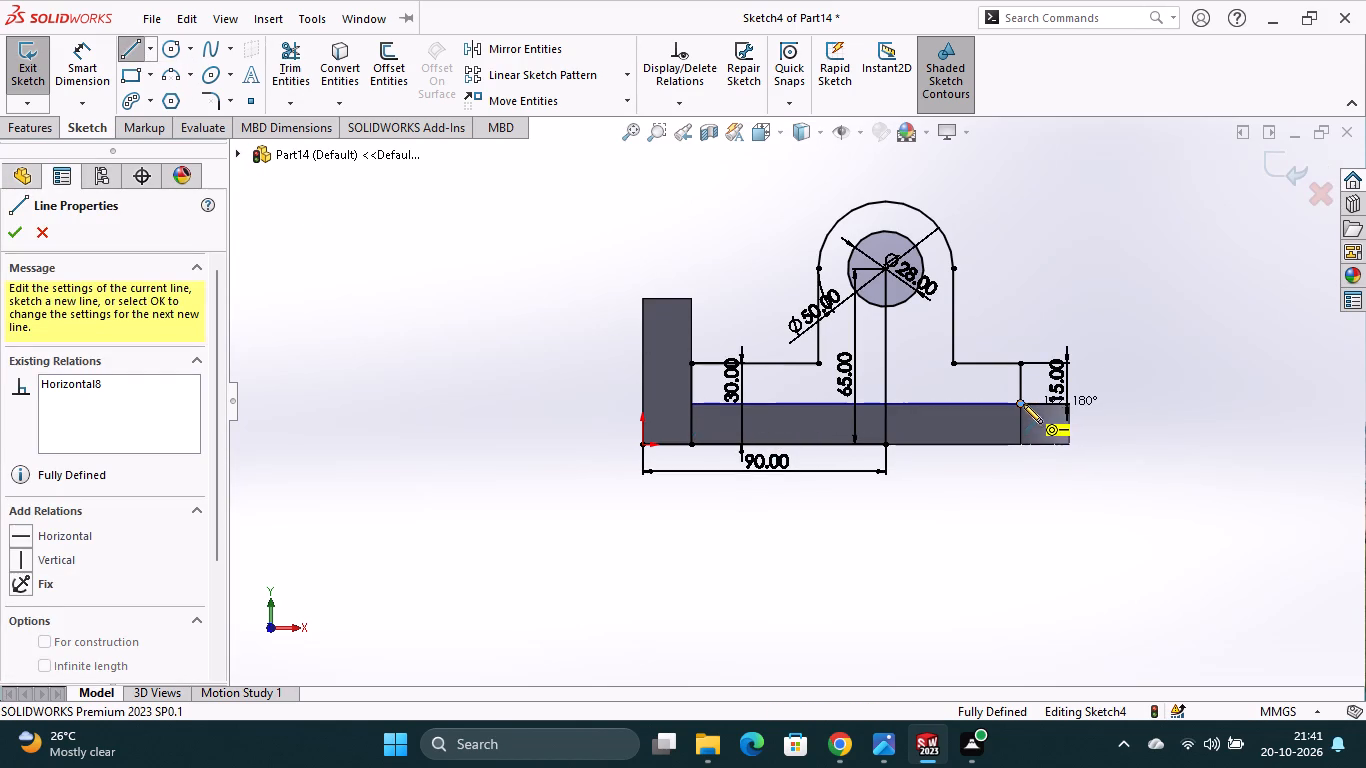
{"action": "key", "text": "Escape"}
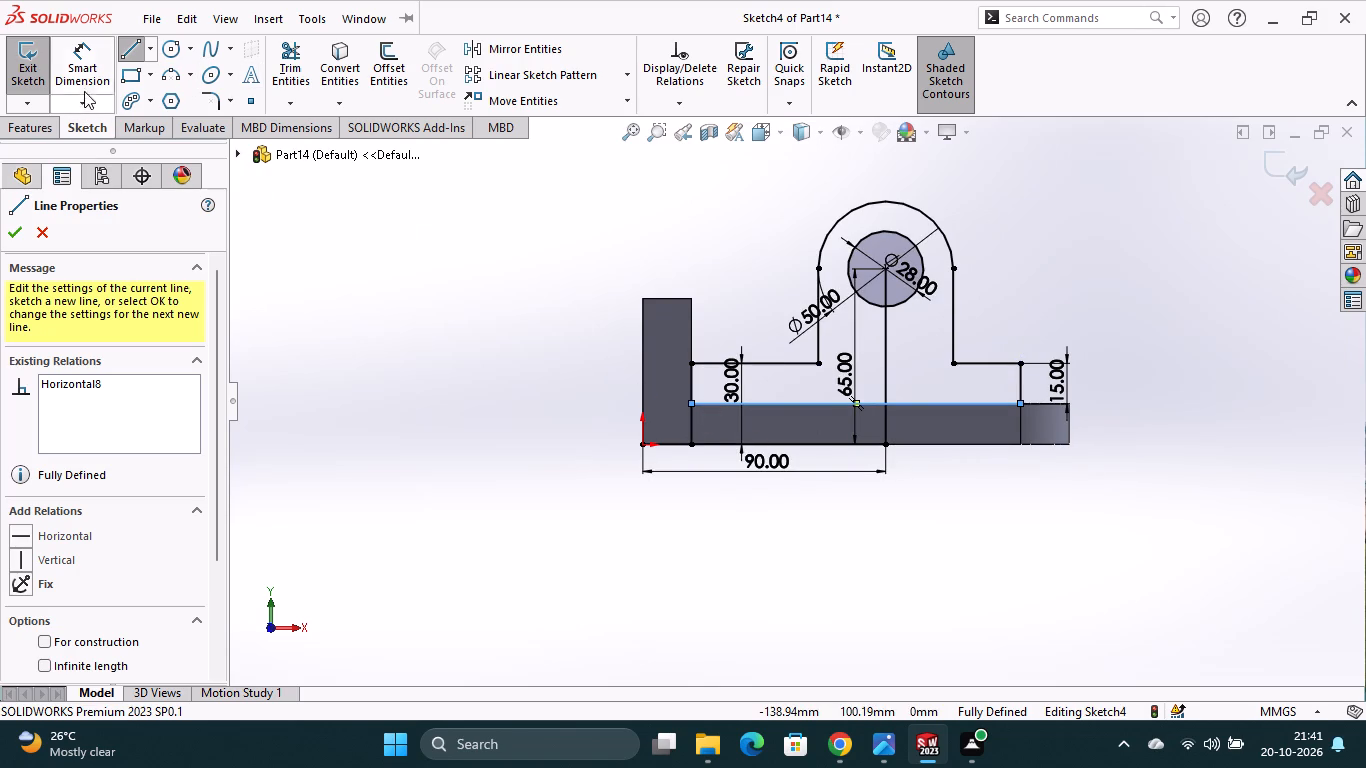
Trim away the base's bottom line, the wall-side line below the base's top edge, and the centre vertical line outside the 28 mm circle.
{"action": "left_click", "coordinate": [286, 74]}
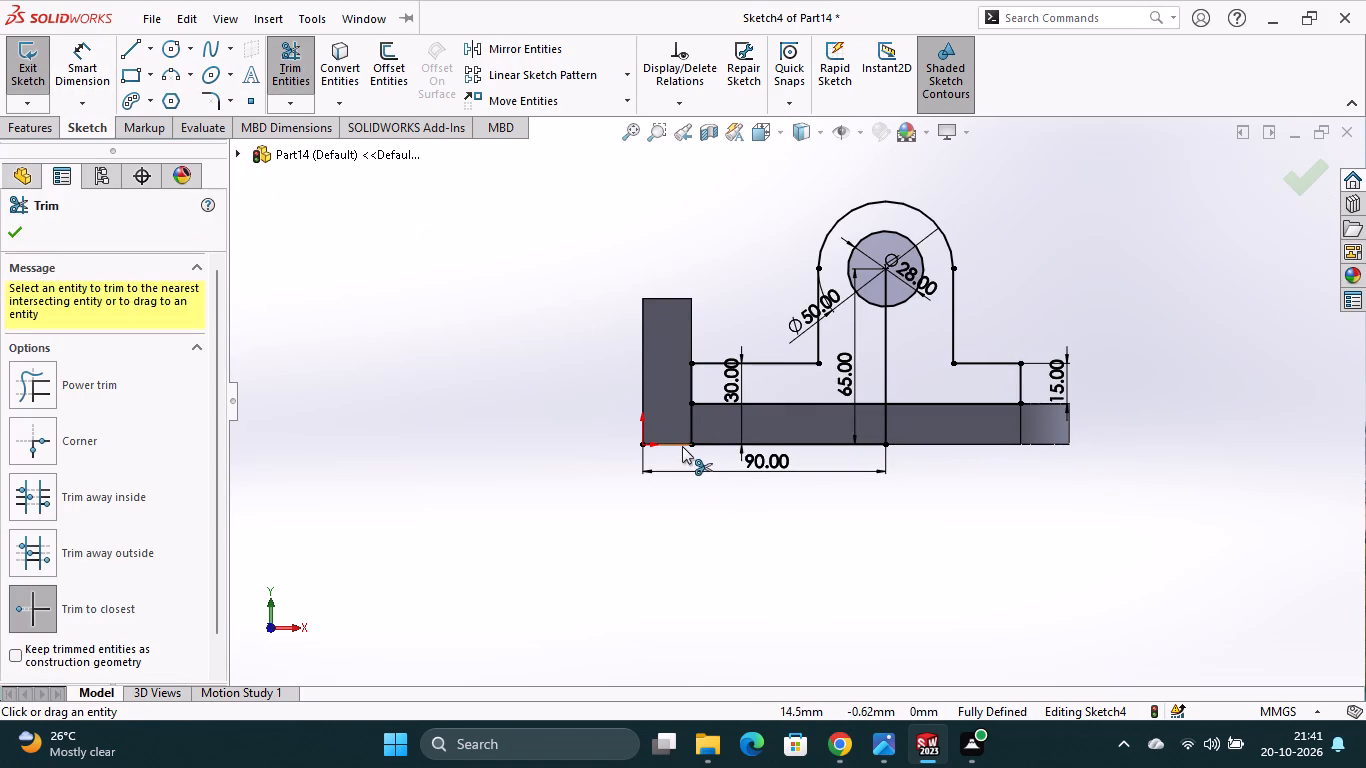
{"action": "left_click", "coordinate": [682, 446]}
{"action": "left_click", "coordinate": [729, 377]}
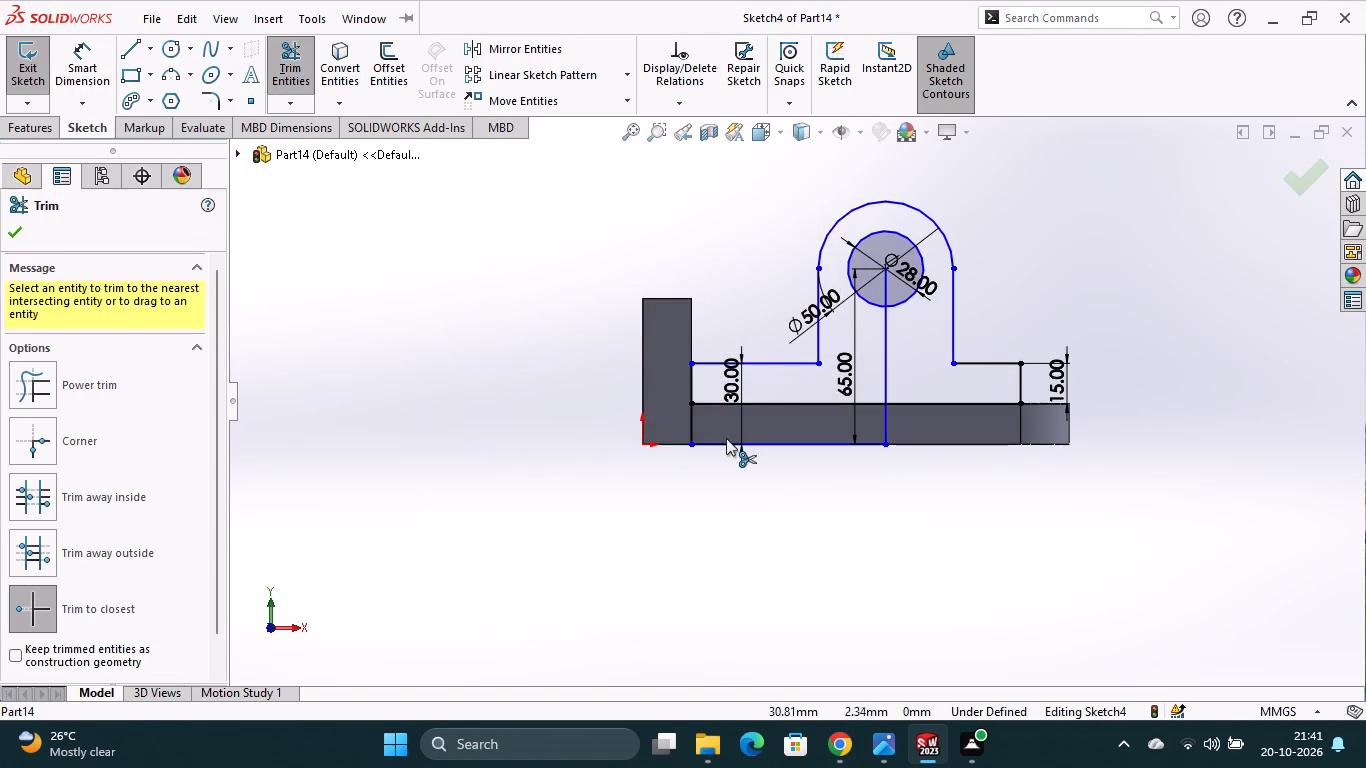
{"action": "left_click", "coordinate": [725, 442]}
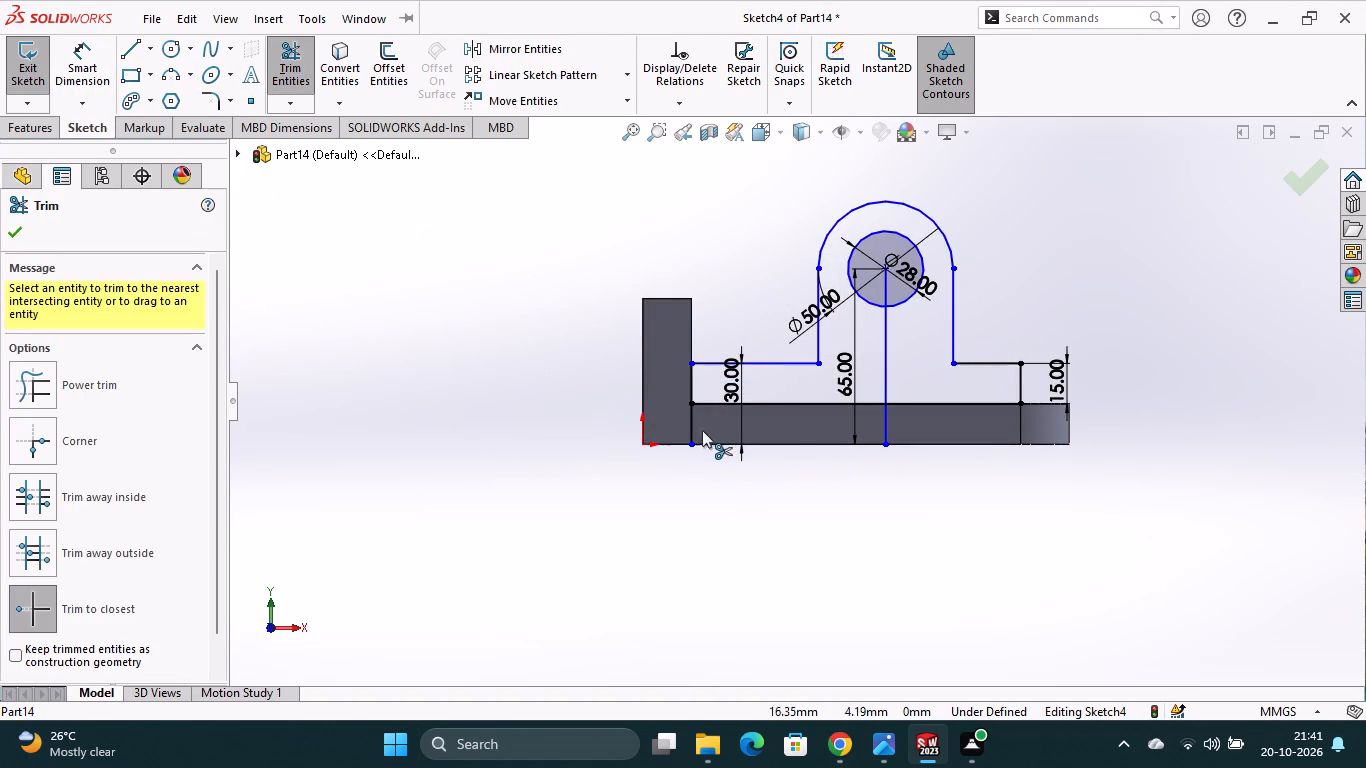
{"action": "left_click", "coordinate": [695, 425]}
{"action": "left_click", "coordinate": [712, 383]}
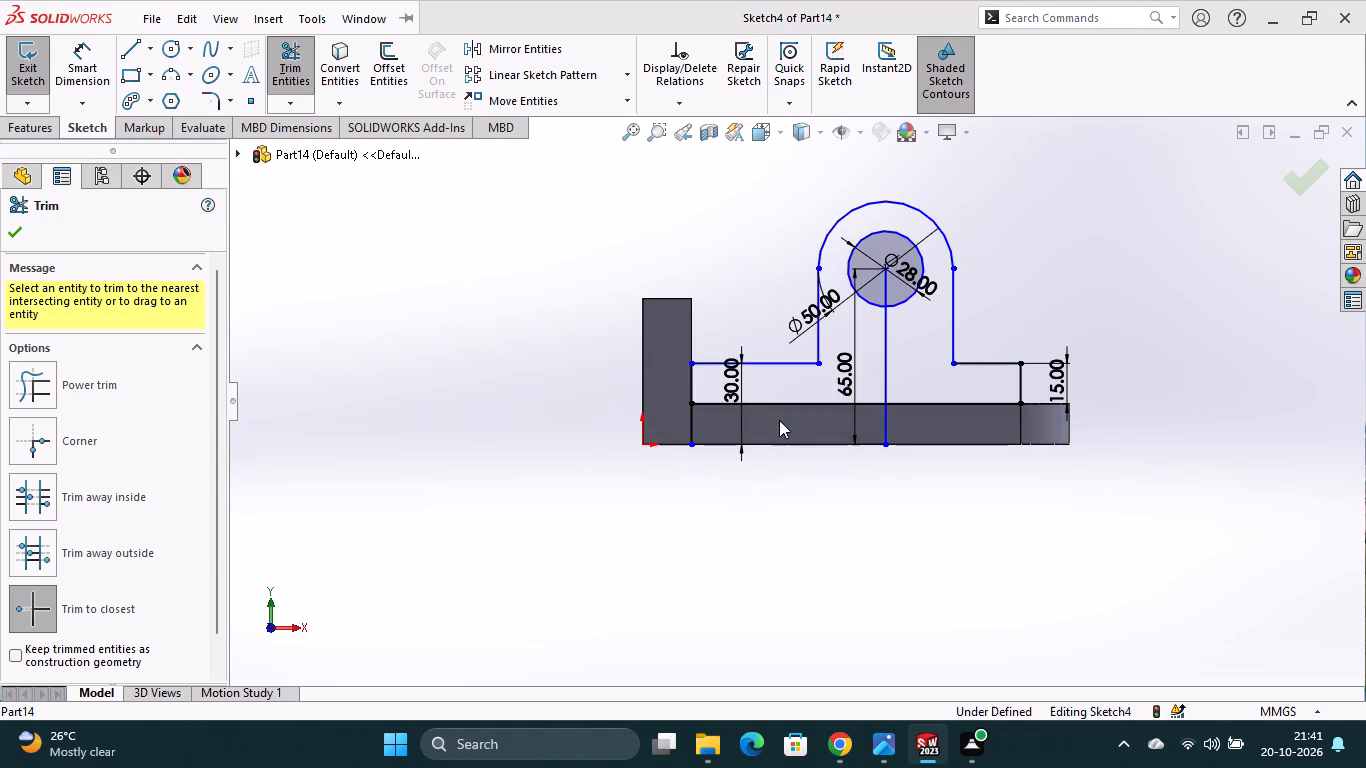
{"action": "left_click", "coordinate": [883, 424]}
{"action": "left_click", "coordinate": [753, 377]}
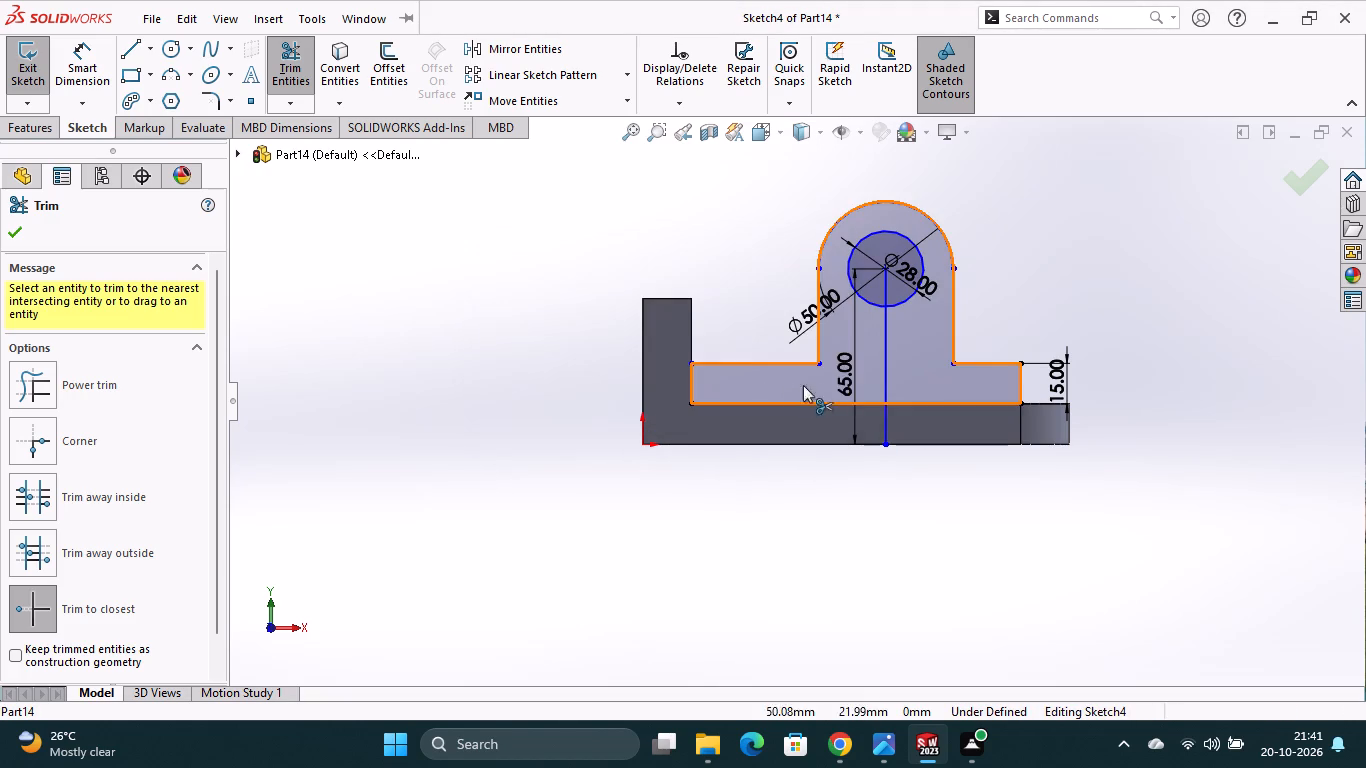
{"action": "left_click", "coordinate": [883, 361]}
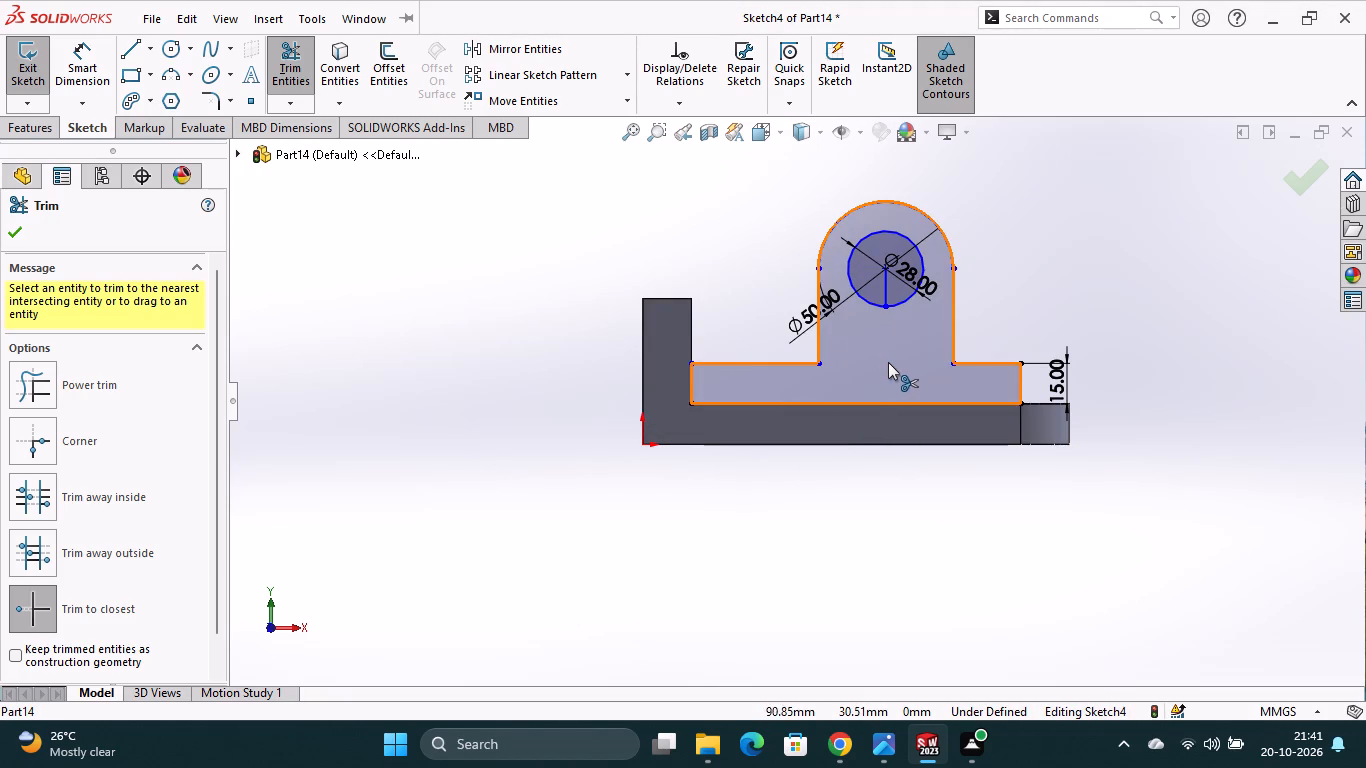
{"action": "left_click", "coordinate": [18, 235]}
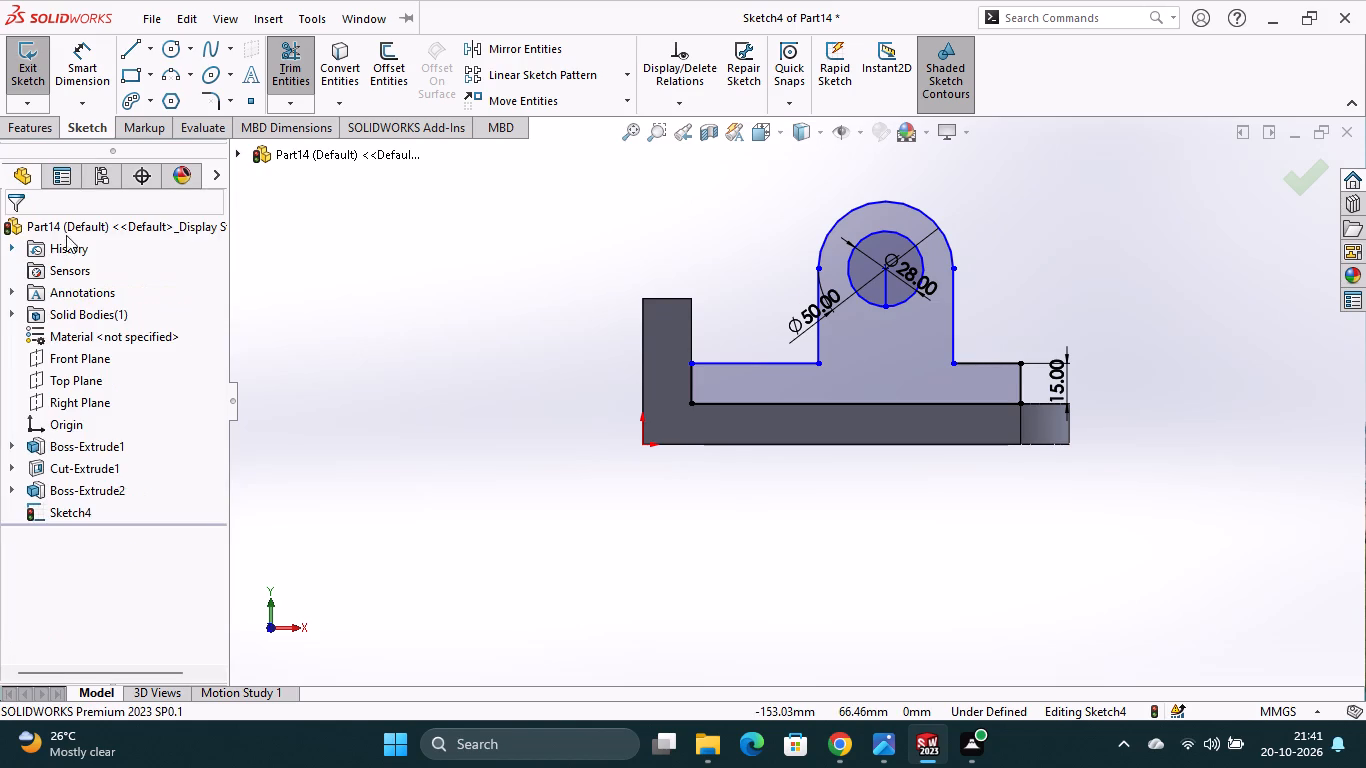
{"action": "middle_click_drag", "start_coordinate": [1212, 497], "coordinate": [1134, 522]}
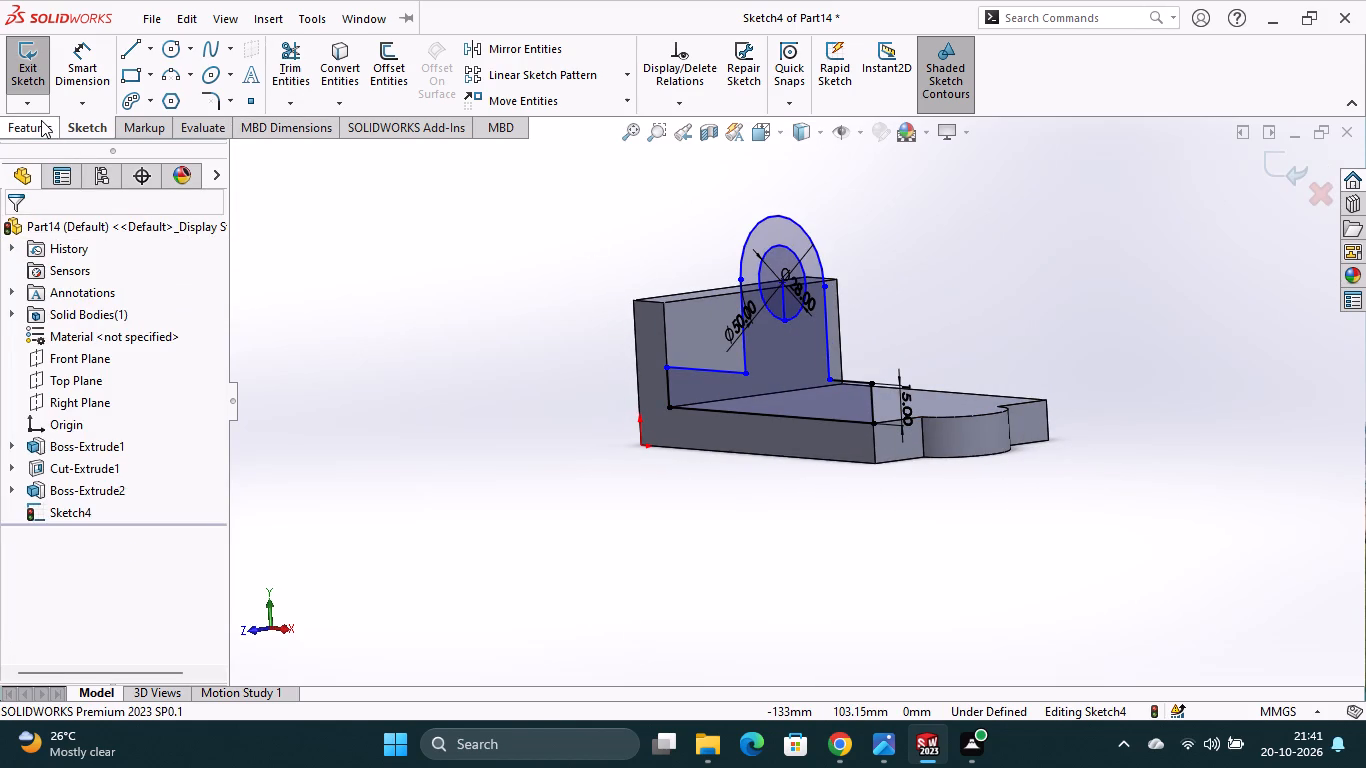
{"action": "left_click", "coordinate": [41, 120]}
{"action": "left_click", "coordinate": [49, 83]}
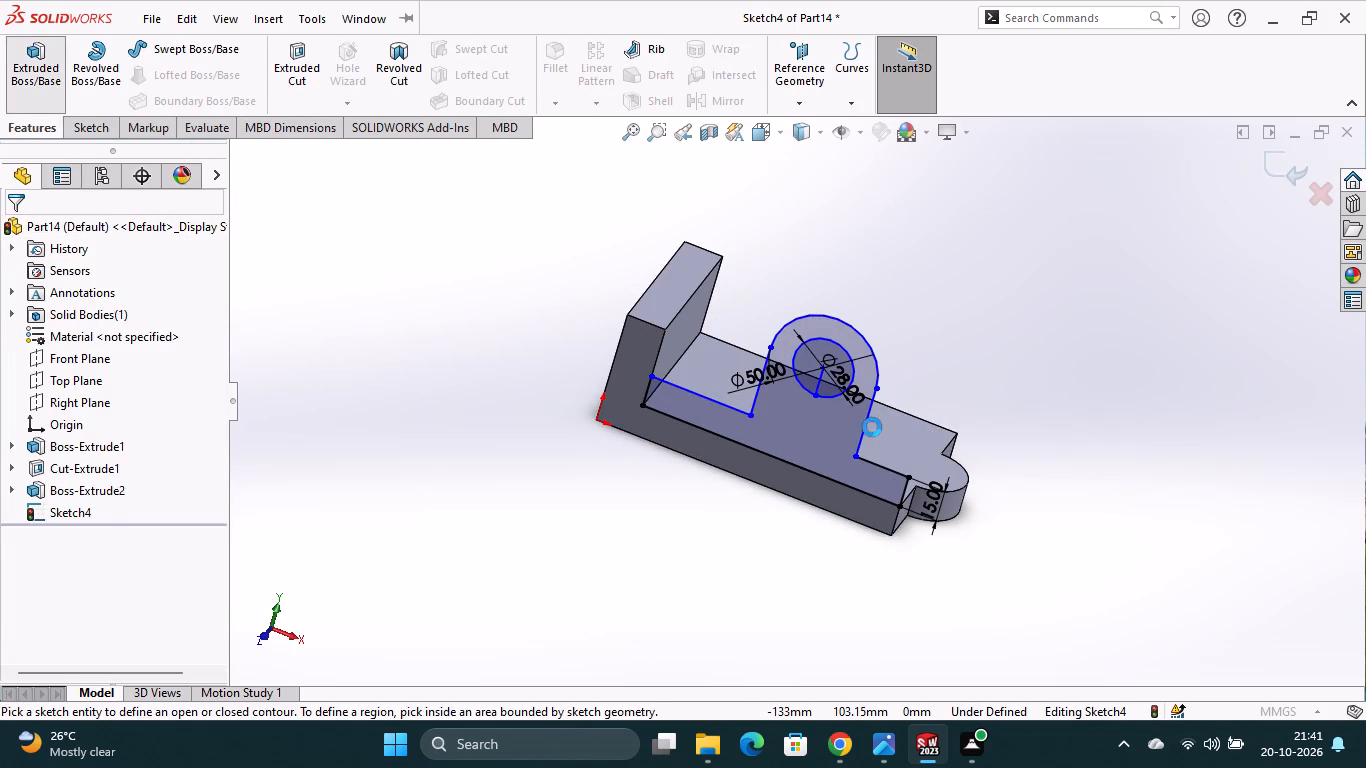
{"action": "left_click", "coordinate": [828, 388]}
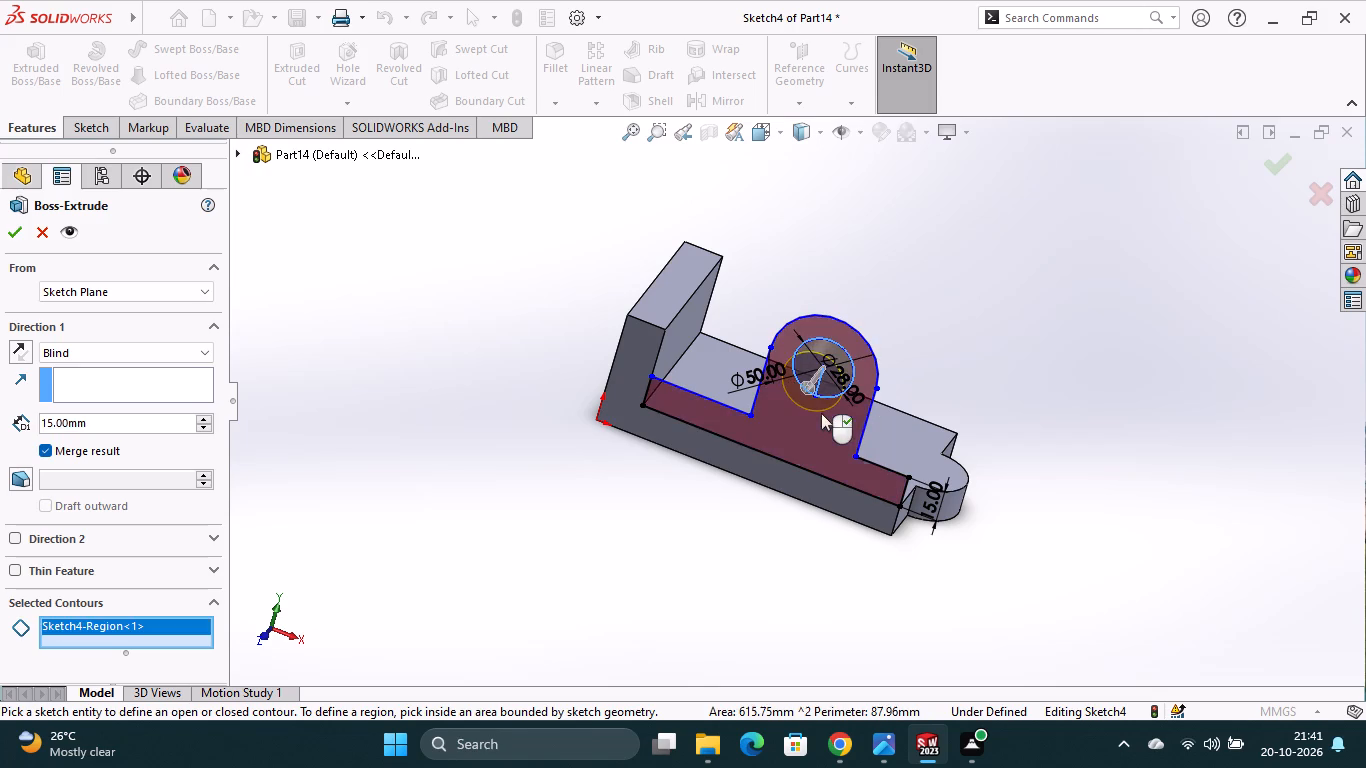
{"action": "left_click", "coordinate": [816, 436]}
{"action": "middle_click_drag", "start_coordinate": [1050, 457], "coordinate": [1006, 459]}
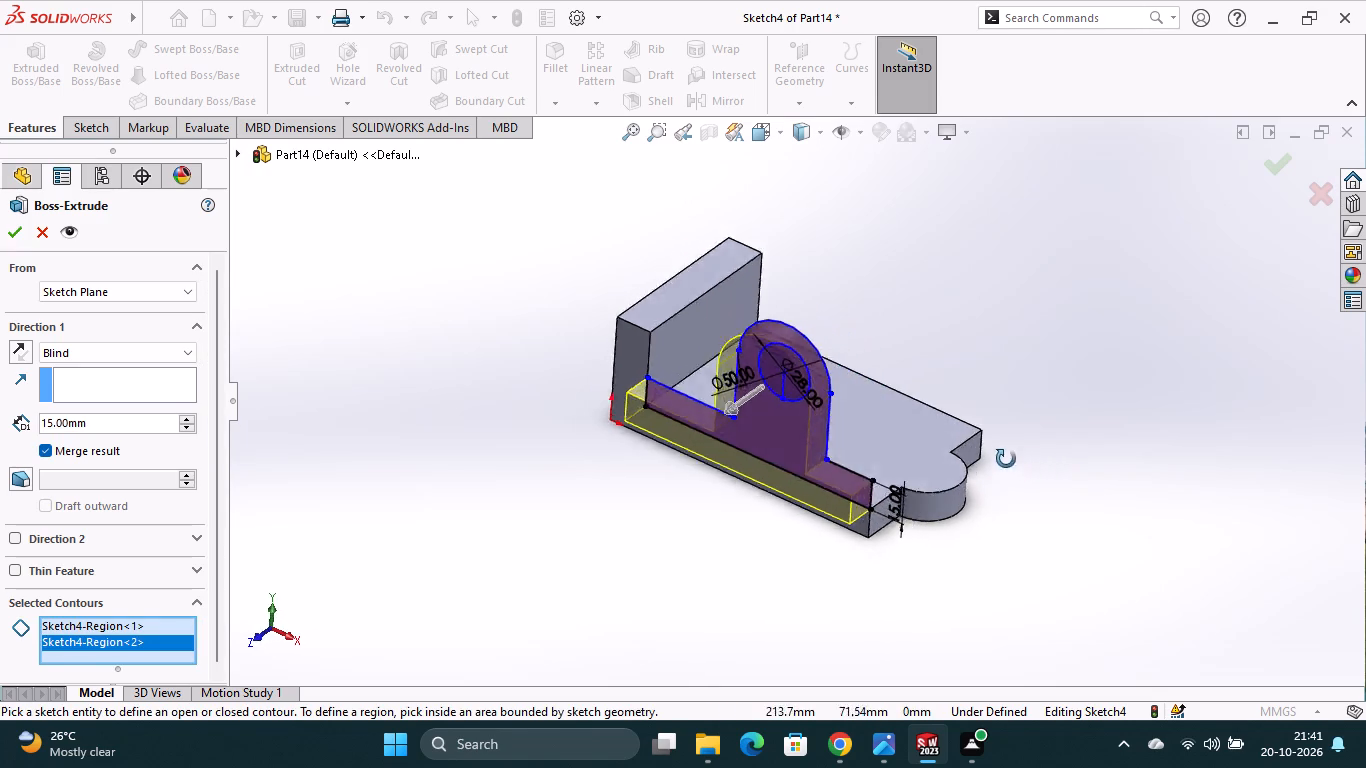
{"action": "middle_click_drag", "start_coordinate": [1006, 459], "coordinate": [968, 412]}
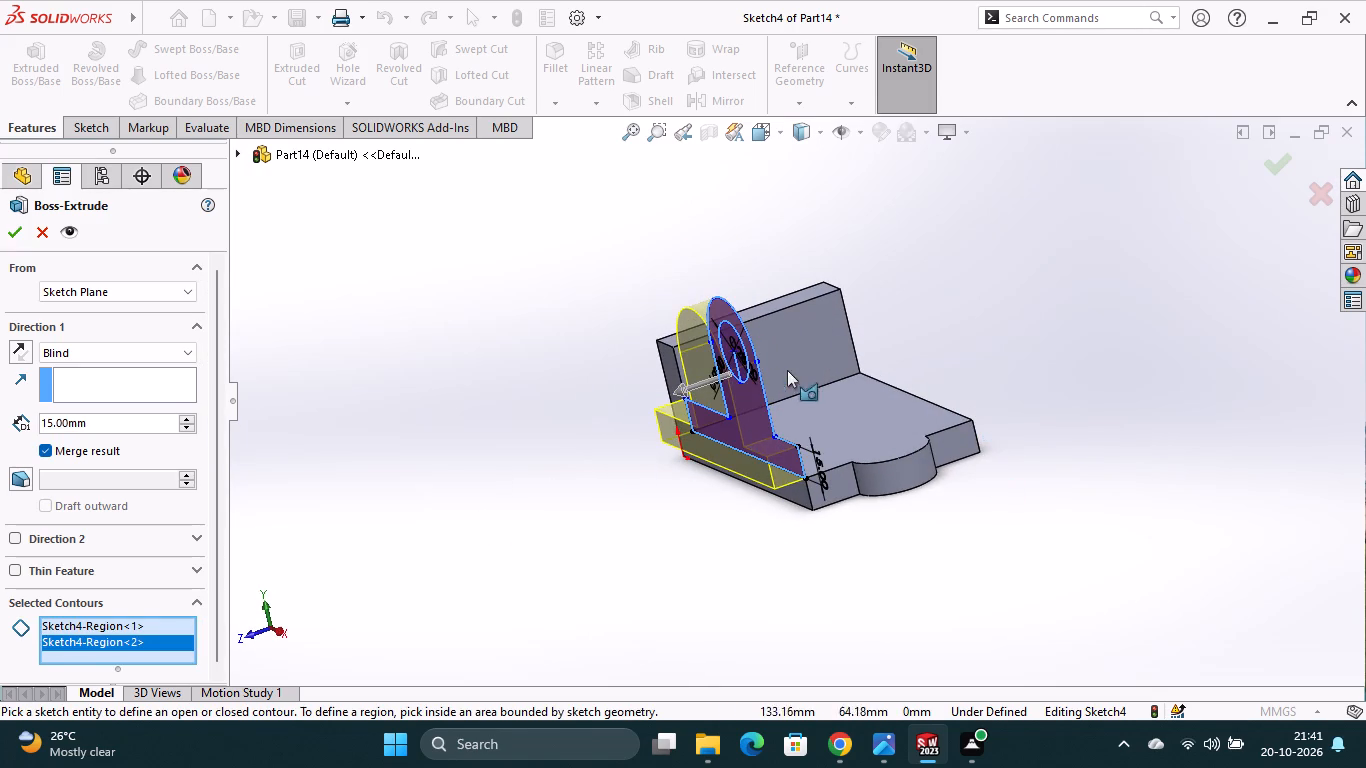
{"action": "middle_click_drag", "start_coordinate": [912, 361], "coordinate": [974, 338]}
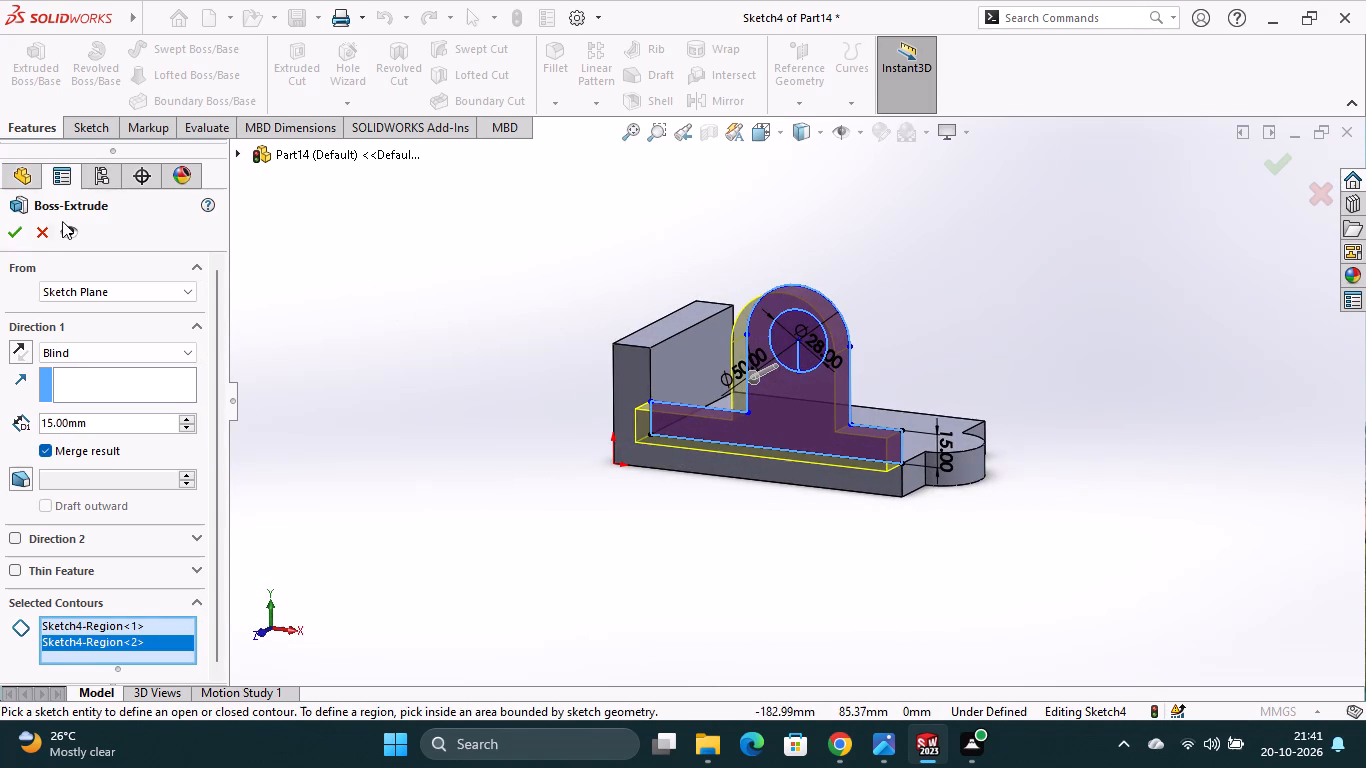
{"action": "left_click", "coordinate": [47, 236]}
Delete the leftover vertical line segment inside the 28 mm circle.
{"action": "left_click", "coordinate": [115, 133]}
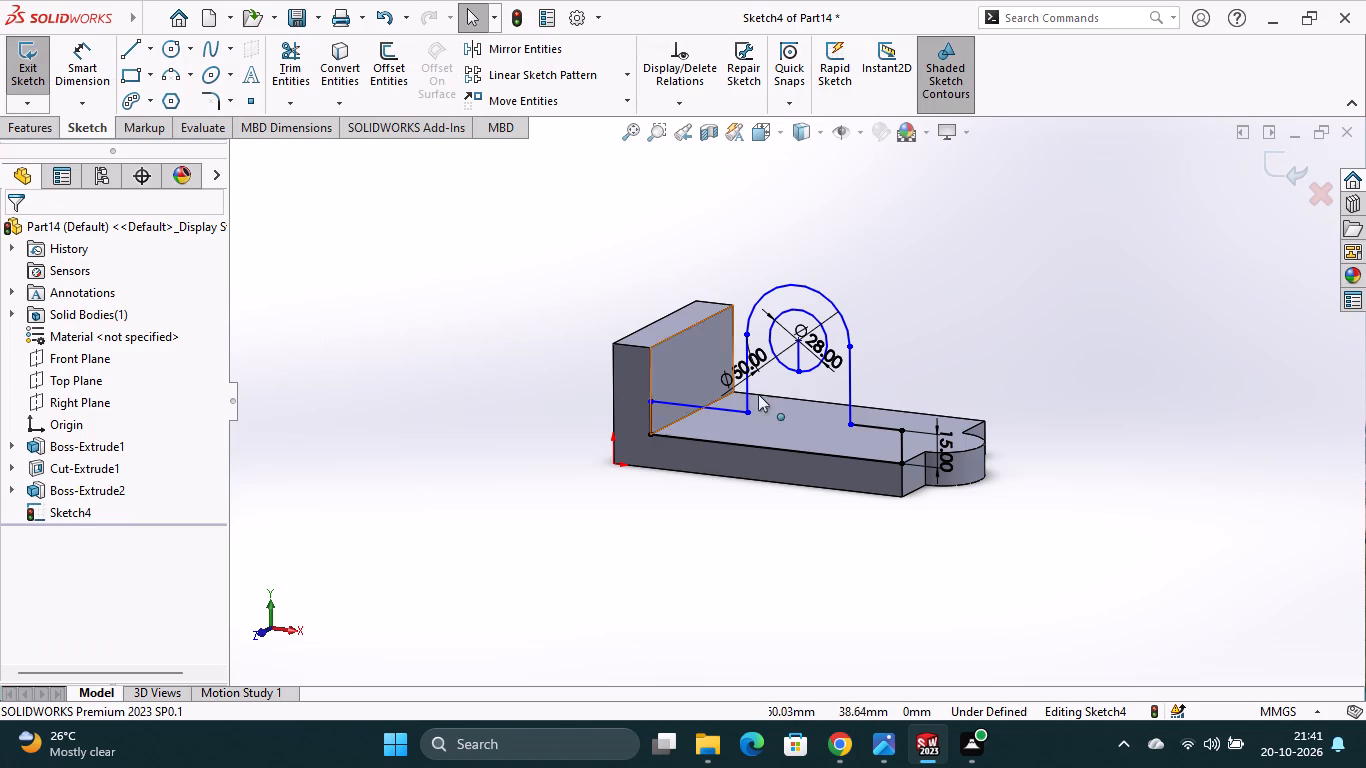
{"action": "right_click", "coordinate": [800, 357]}
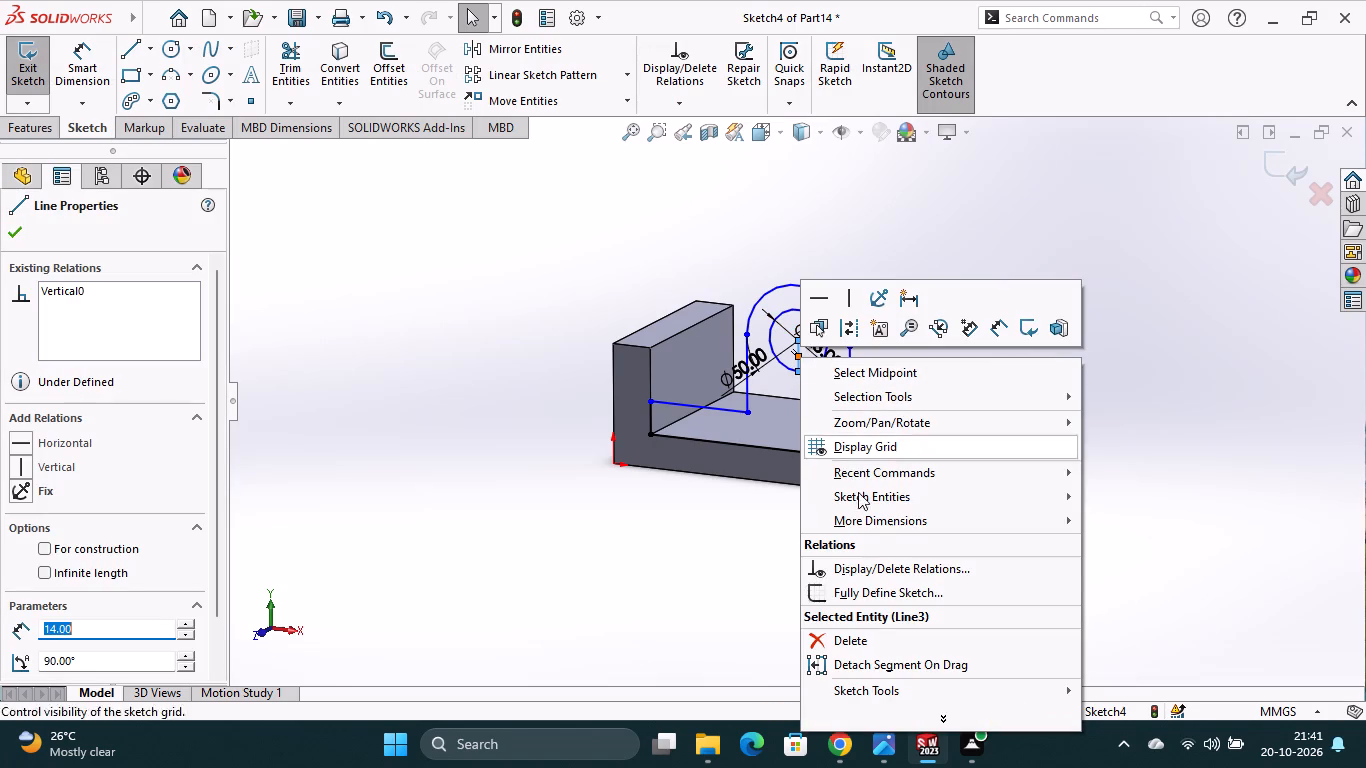
{"action": "left_click", "coordinate": [852, 643]}
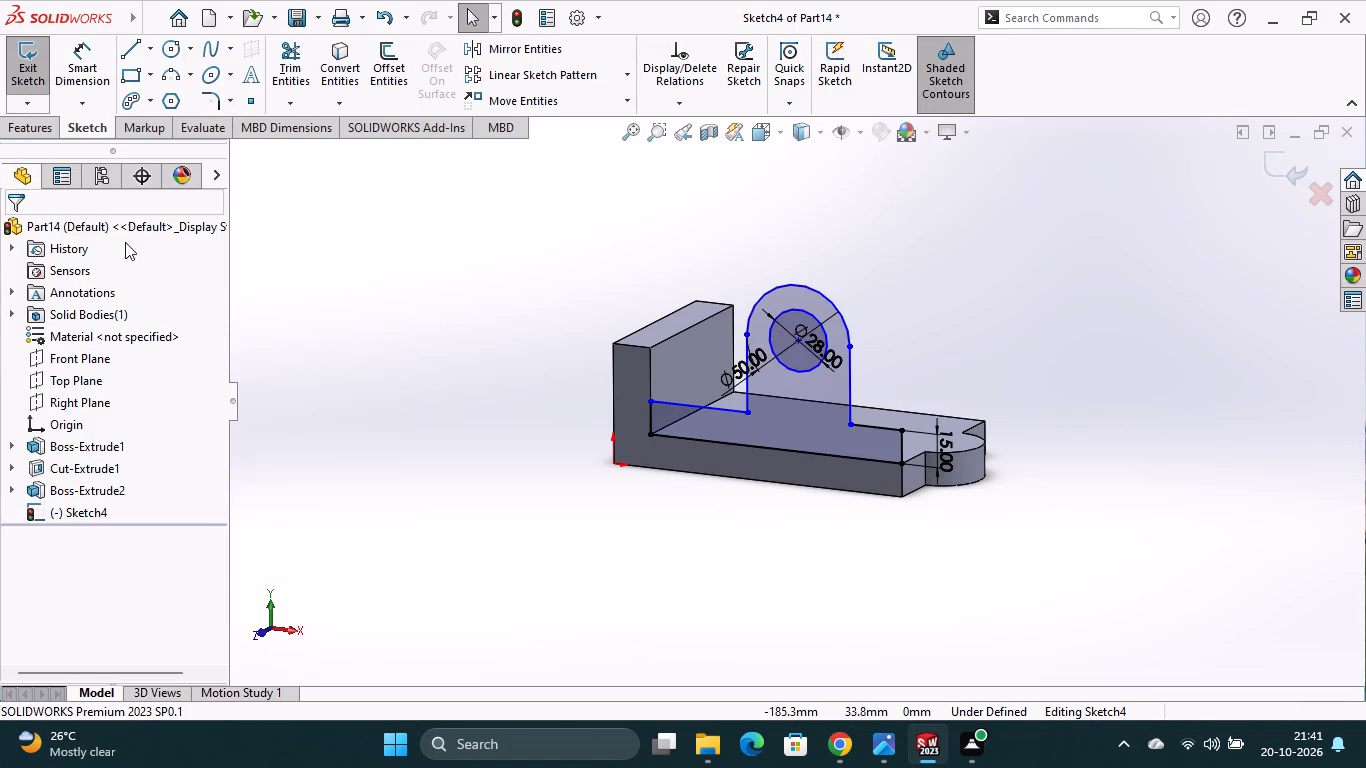
Extrude the holed upright's profile 22 mm blind, reversed inward over the base.
{"action": "left_click", "coordinate": [41, 128]}
{"action": "left_click", "coordinate": [38, 80]}
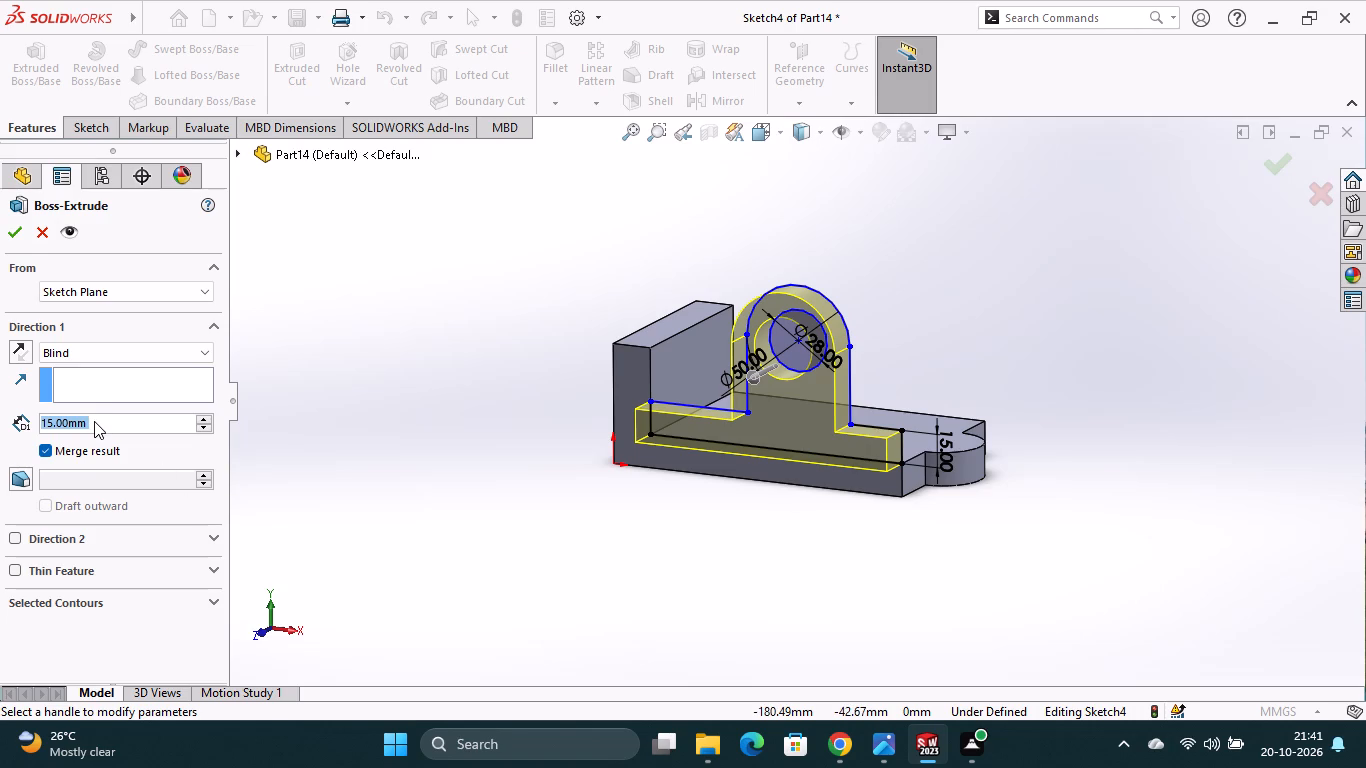
{"action": "type", "text": "22"}
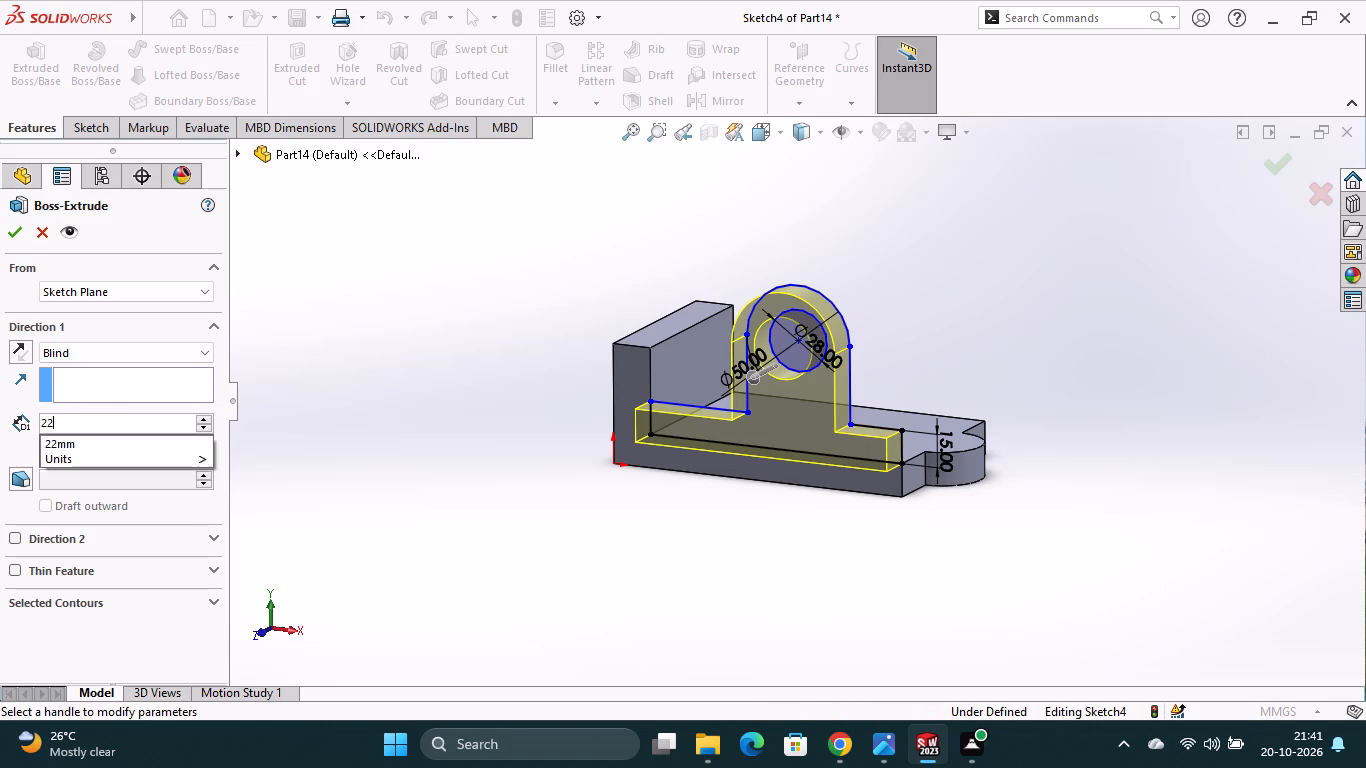
{"action": "left_click", "coordinate": [17, 351]}
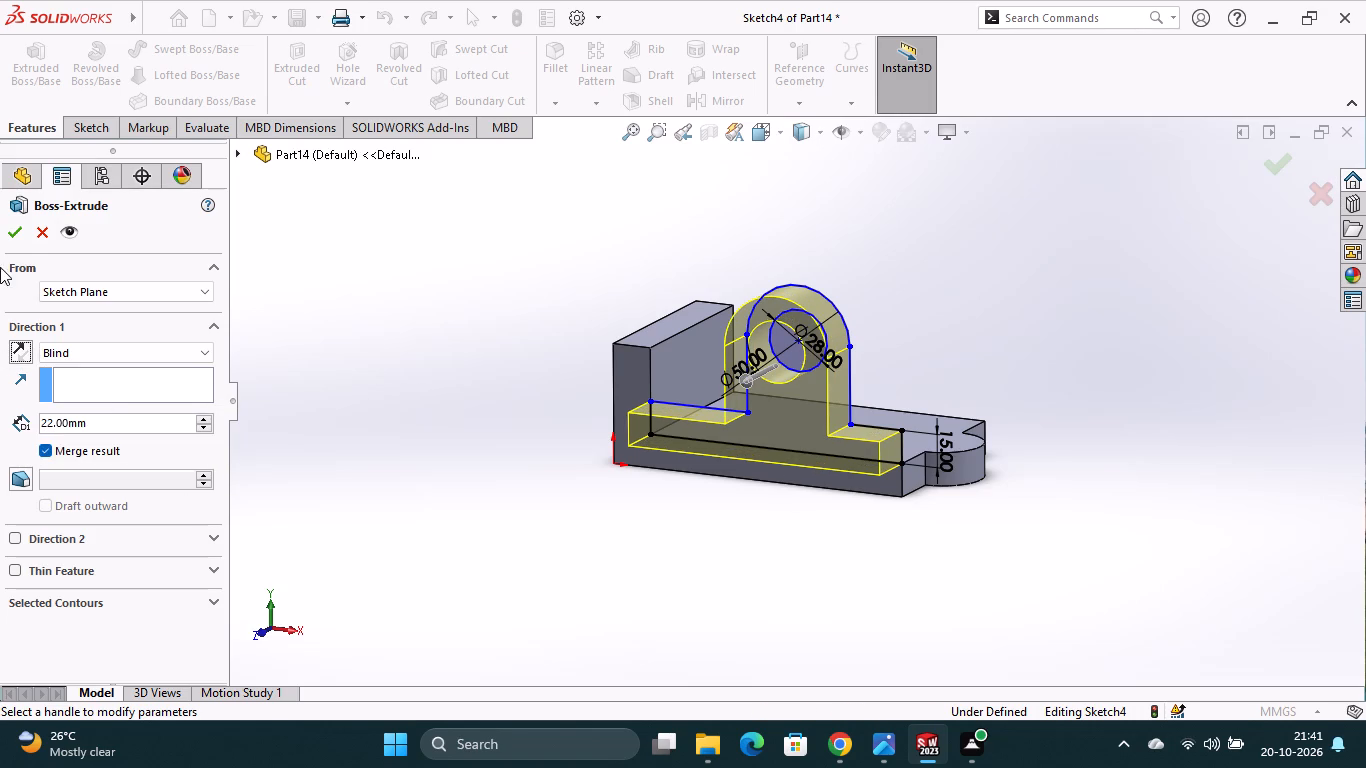
{"action": "left_click", "coordinate": [23, 357]}
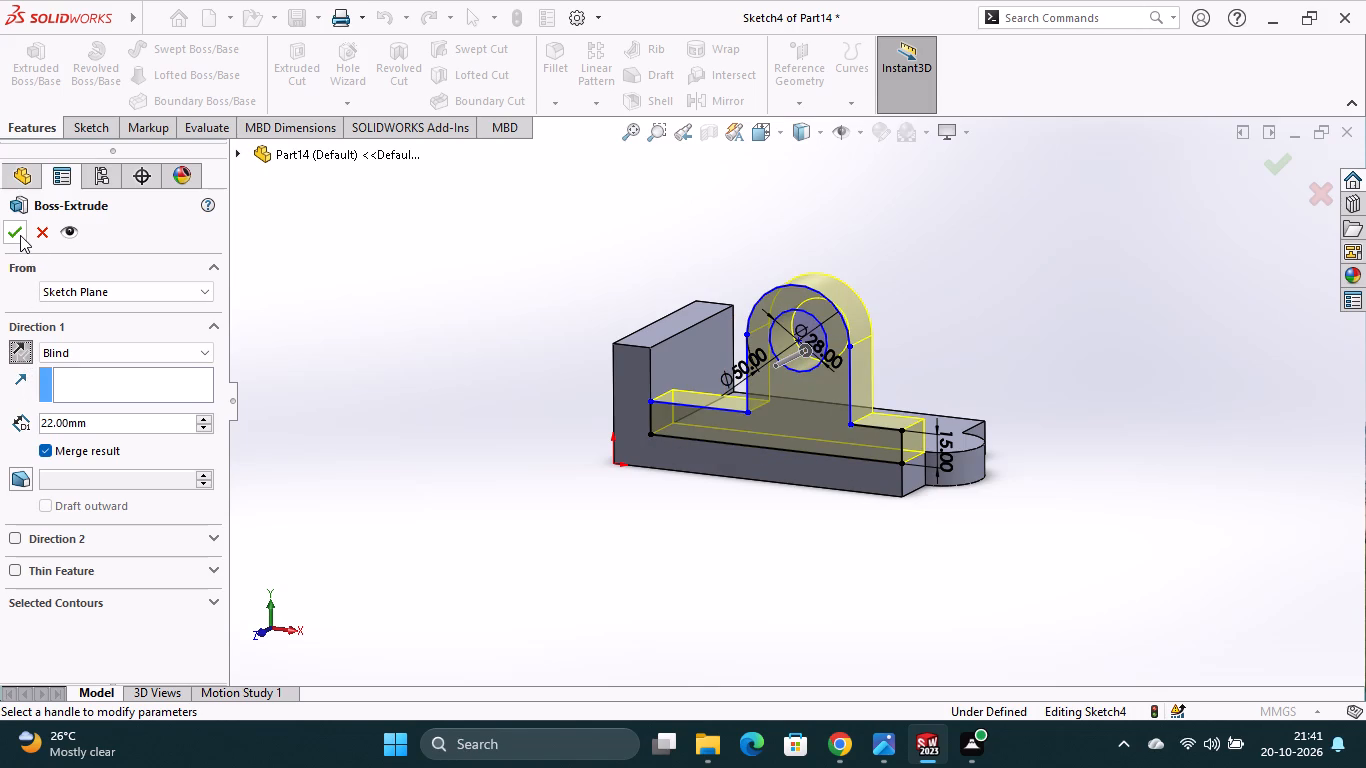
{"action": "left_click", "coordinate": [8, 233]}
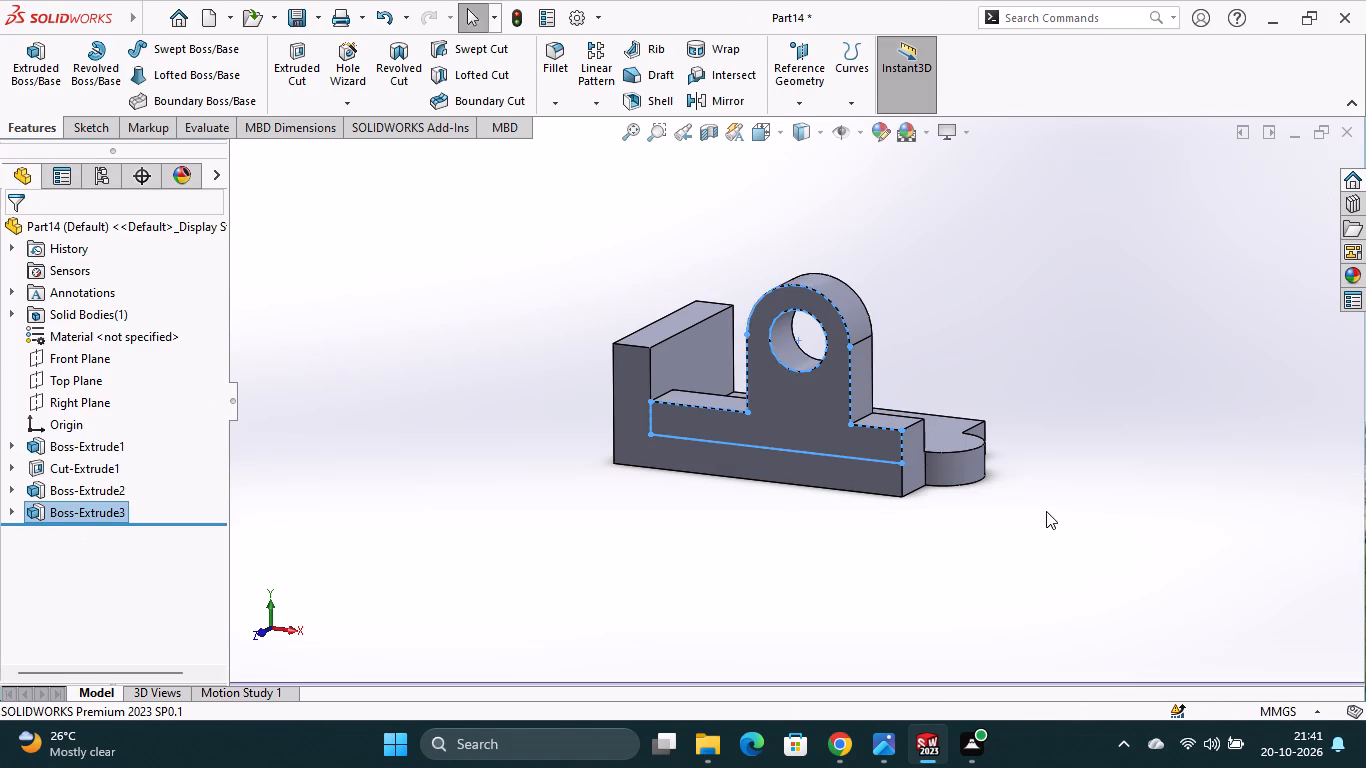
Start a new sketch on the L-shaped block's opposite side face.
{"action": "middle_click_drag", "start_coordinate": [1050, 510], "coordinate": [979, 510]}
{"action": "middle_click_drag", "start_coordinate": [1029, 479], "coordinate": [1028, 491]}
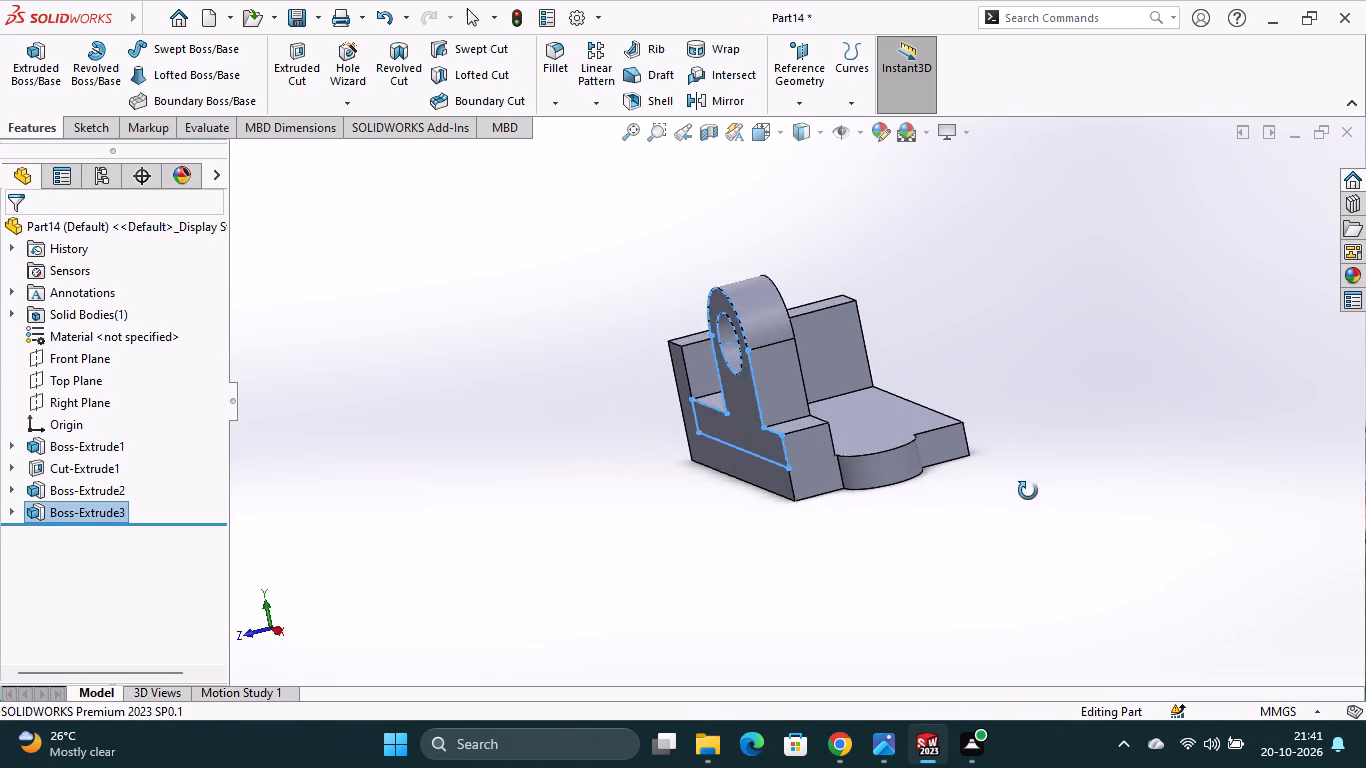
{"action": "middle_click_drag", "start_coordinate": [1028, 491], "coordinate": [919, 530]}
{"action": "left_click", "coordinate": [917, 419]}
{"action": "left_click", "coordinate": [1007, 359]}
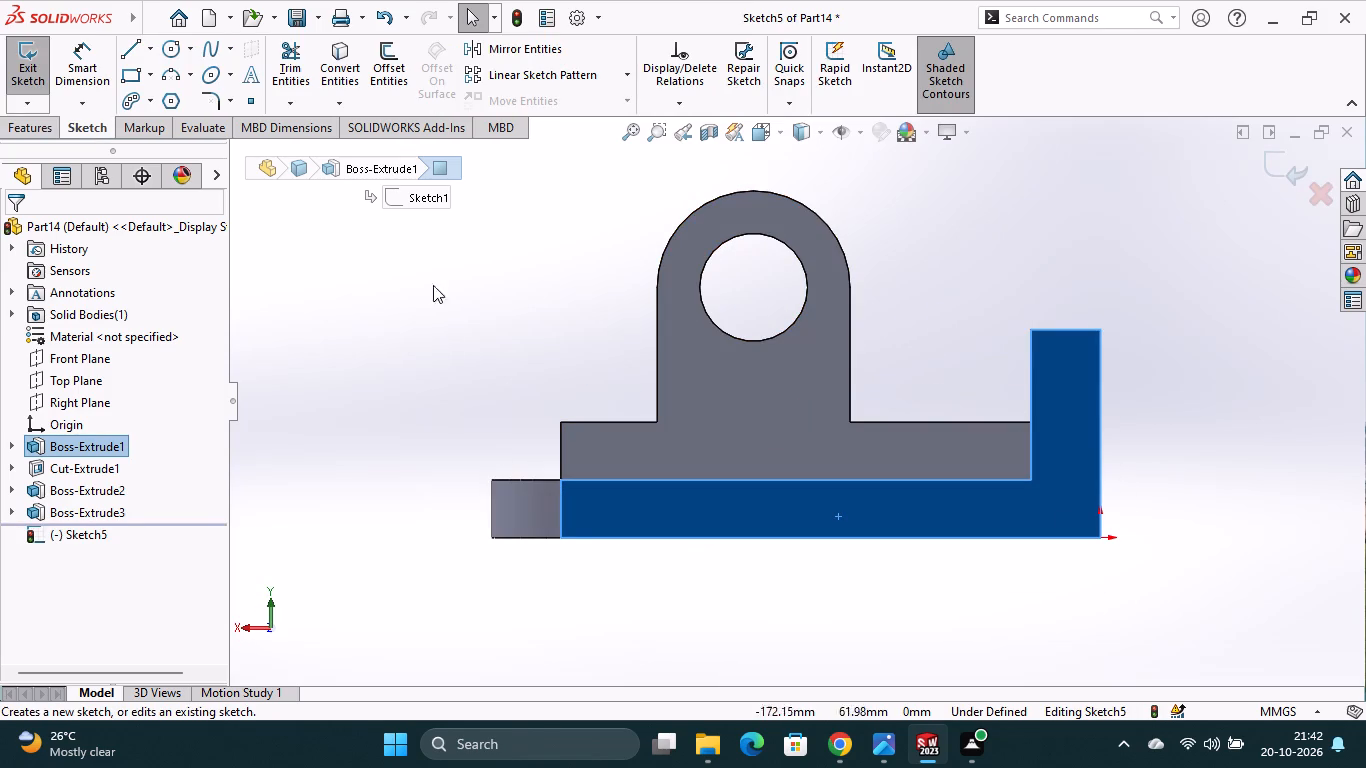
Trace the existing upright's straight outline with connected lines, including a 50 mm horizontal across the arc ends and a 122 mm line along the base's top edge.
{"action": "left_click", "coordinate": [136, 57]}
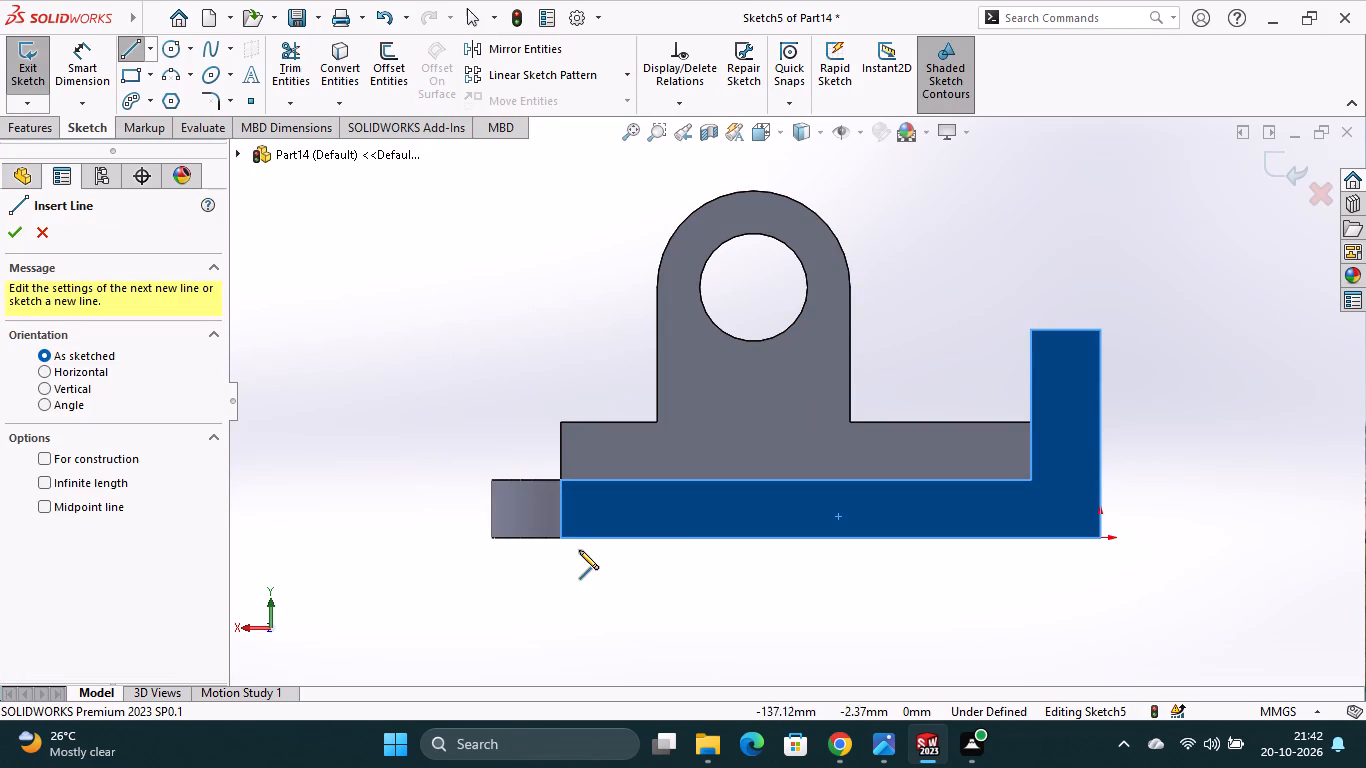
{"action": "left_click", "coordinate": [563, 539]}
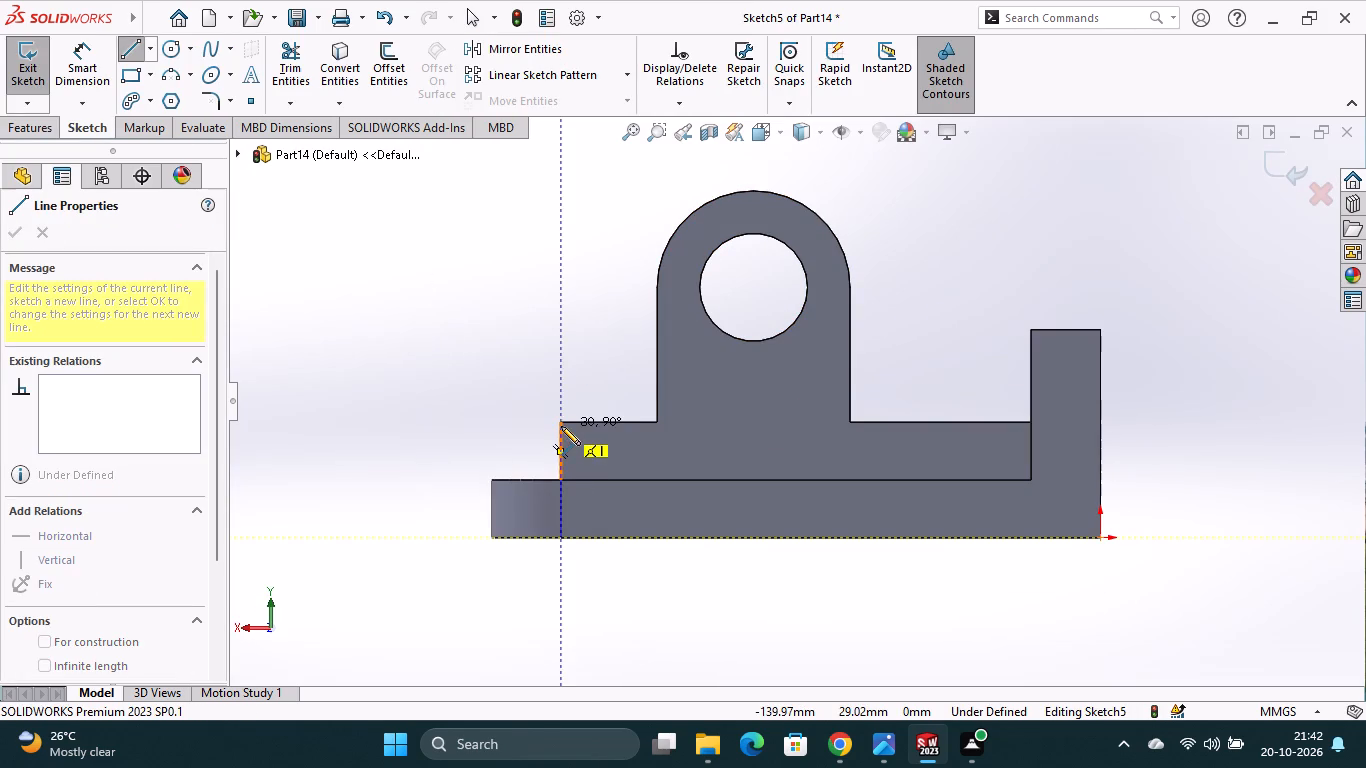
{"action": "left_click", "coordinate": [562, 422]}
{"action": "left_click", "coordinate": [660, 421]}
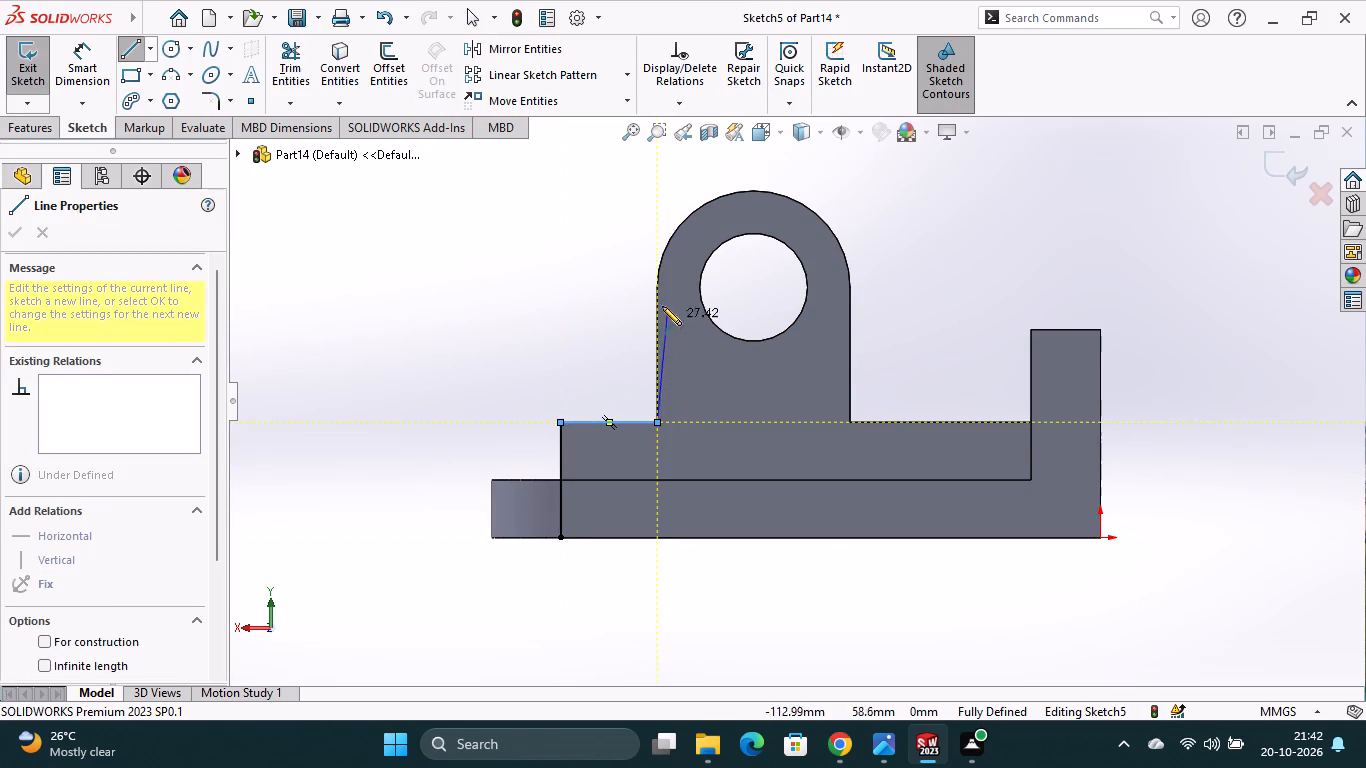
{"action": "left_click", "coordinate": [656, 286]}
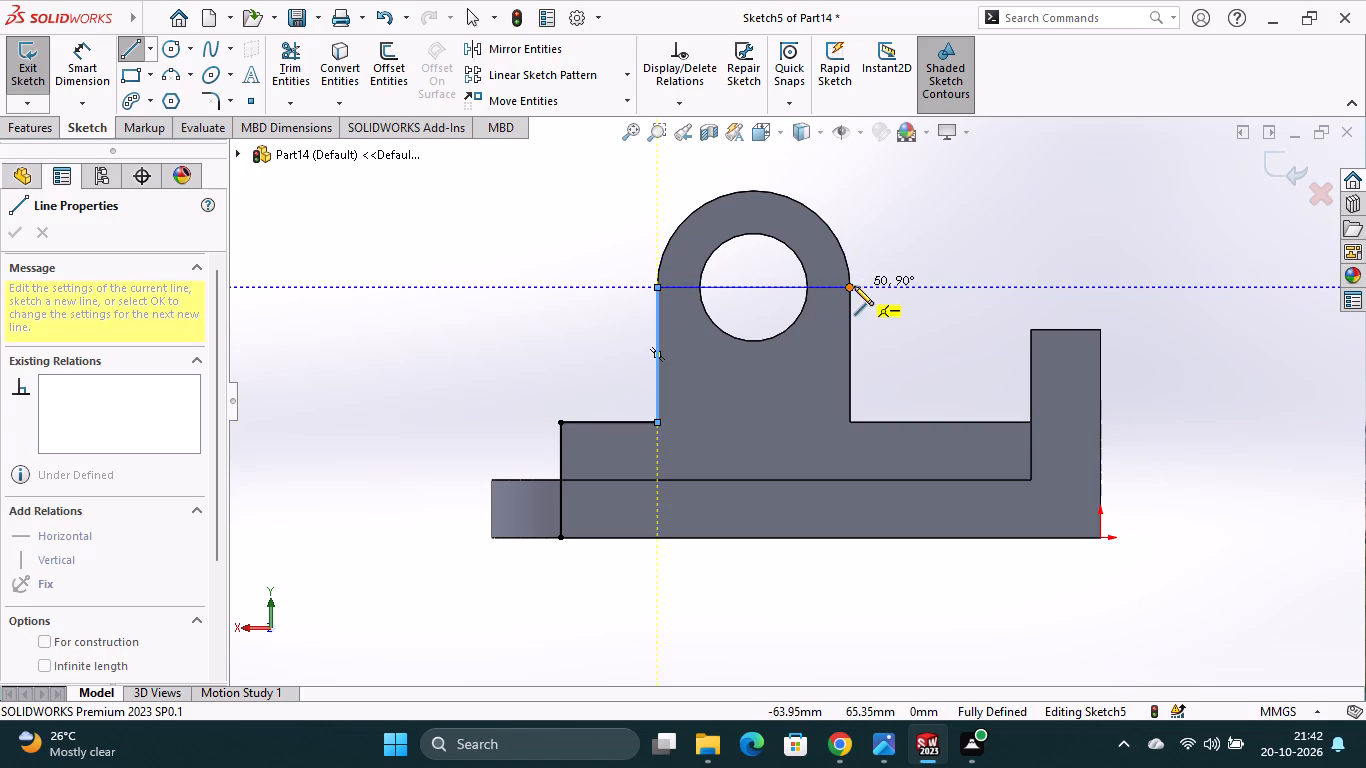
{"action": "left_click", "coordinate": [852, 286]}
{"action": "left_click", "coordinate": [847, 427]}
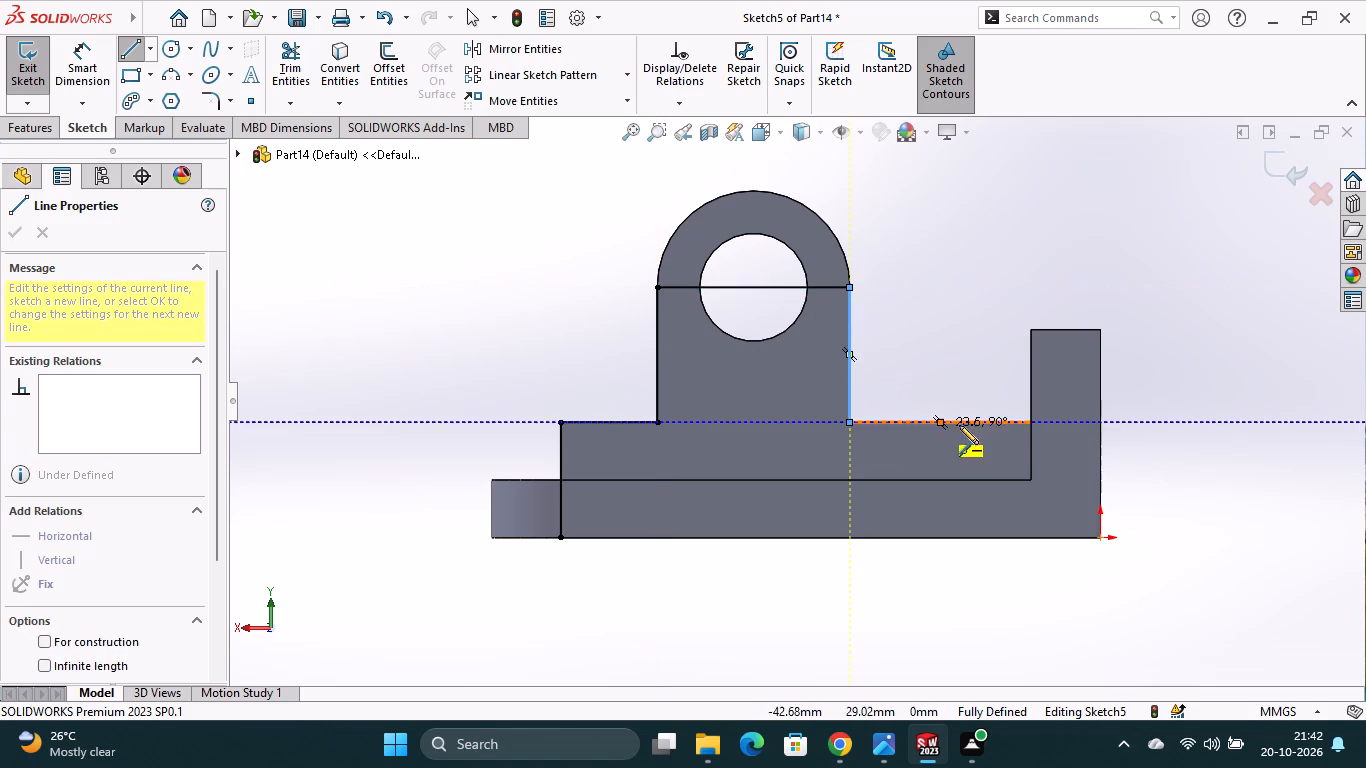
{"action": "left_click", "coordinate": [1030, 423]}
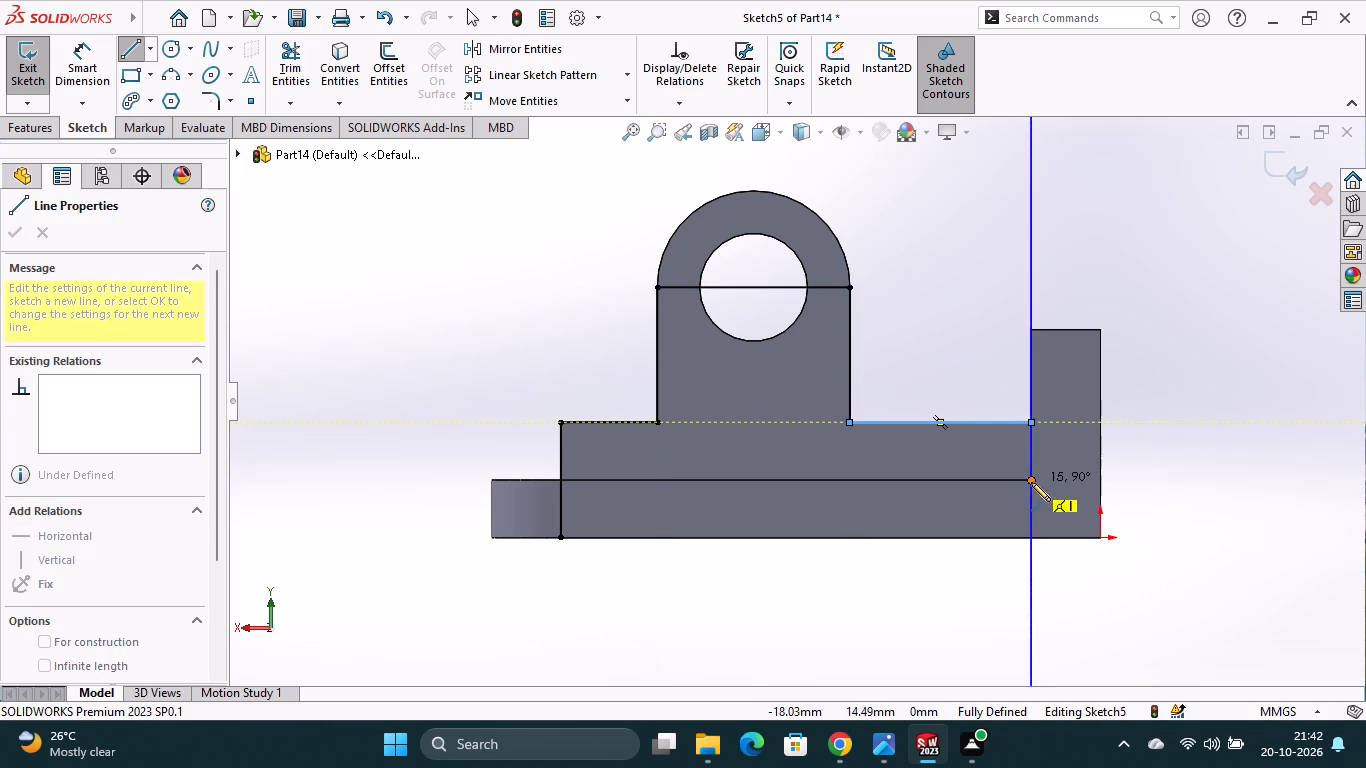
{"action": "left_click", "coordinate": [1031, 482]}
{"action": "left_click", "coordinate": [560, 480]}
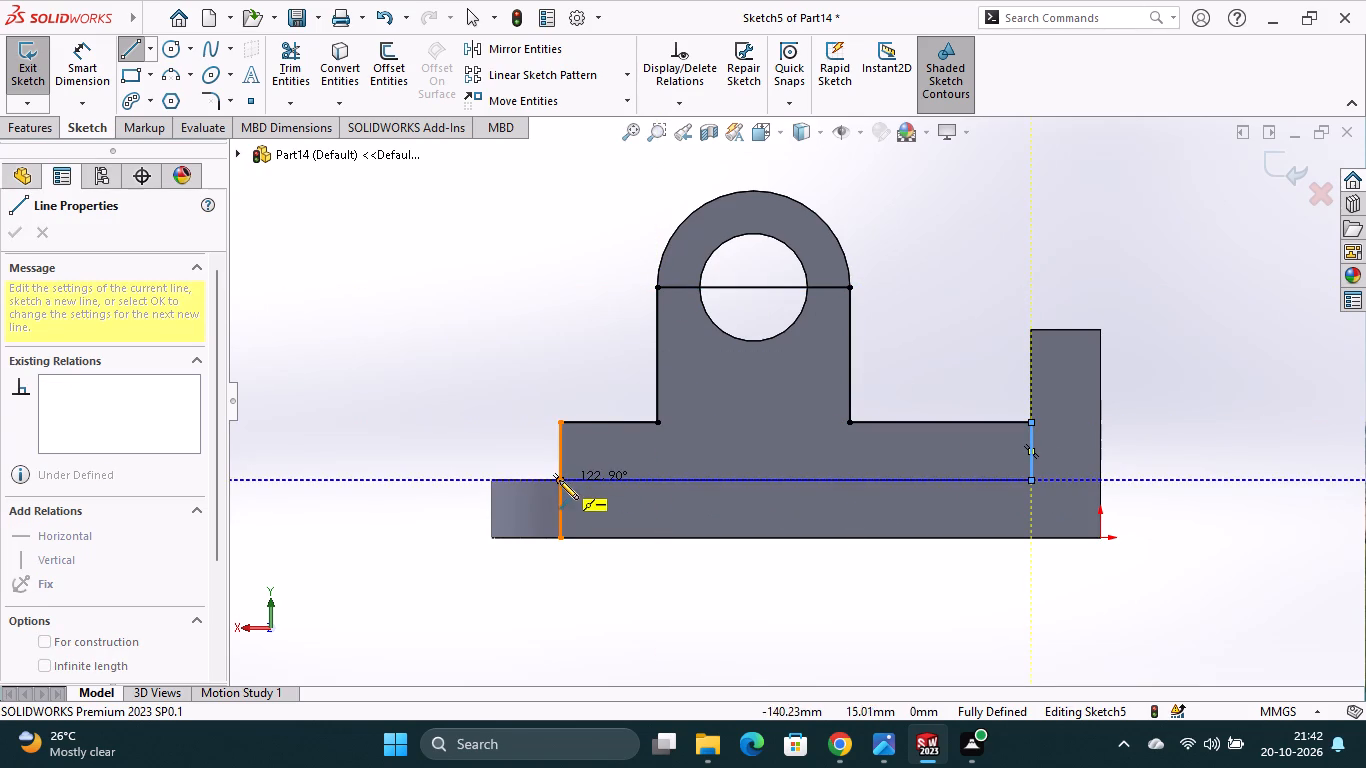
{"action": "key", "text": "Escape"}
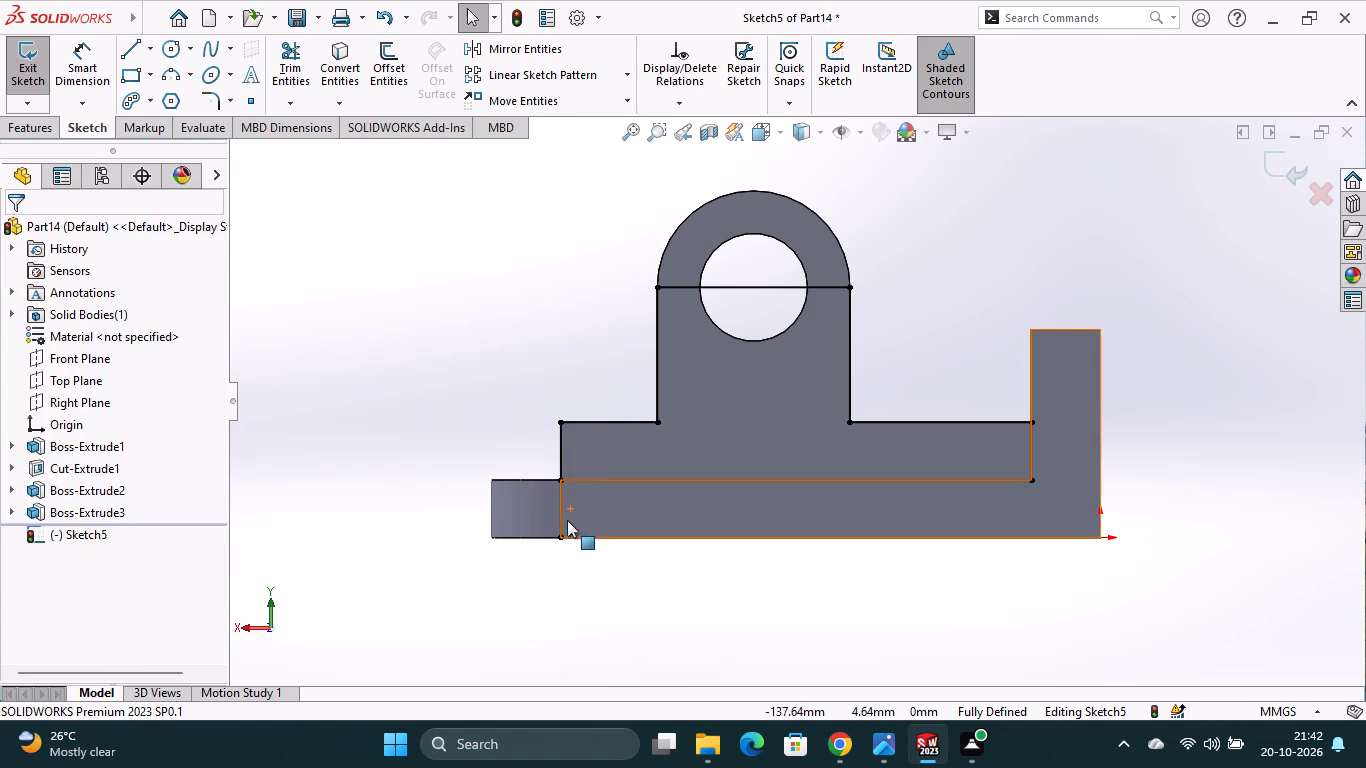
Trim away the vertical end line below the base's top edge.
{"action": "left_click", "coordinate": [281, 63]}
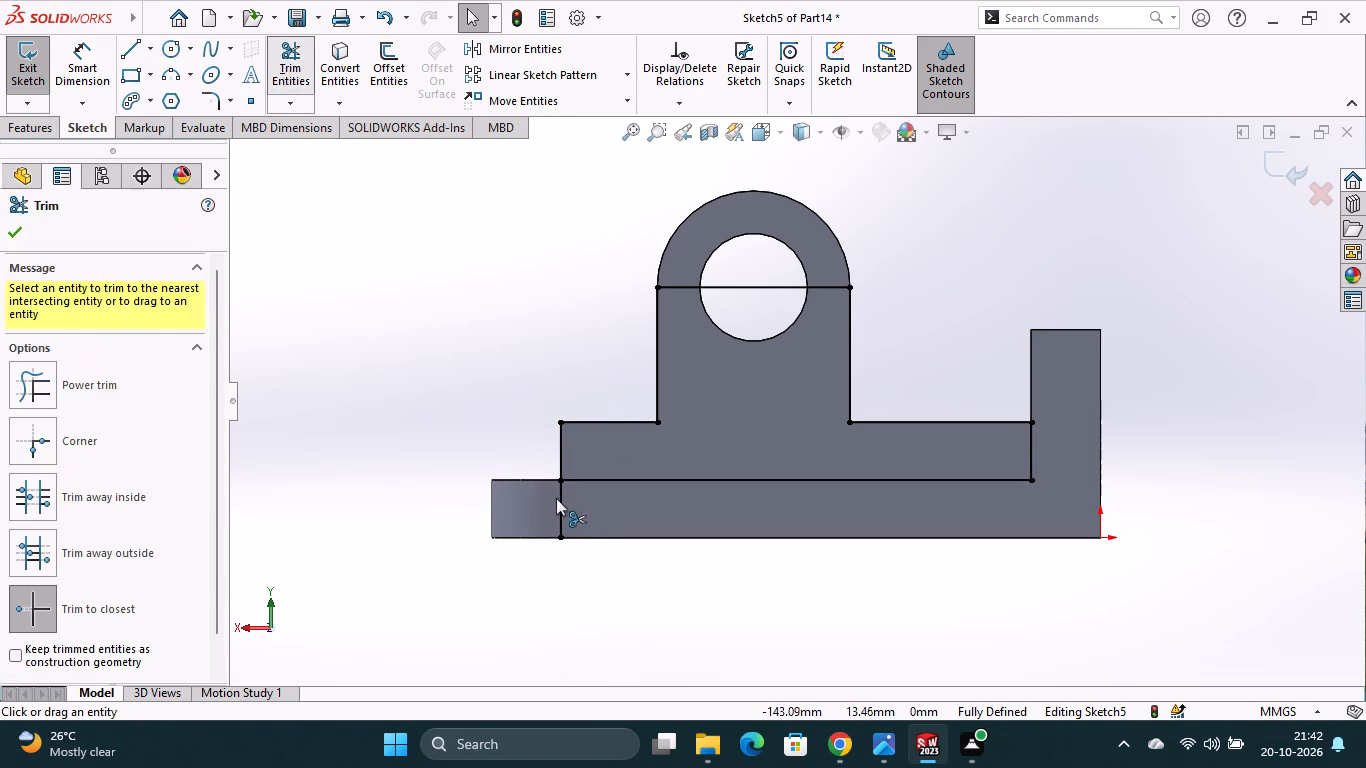
{"action": "left_click", "coordinate": [563, 512]}
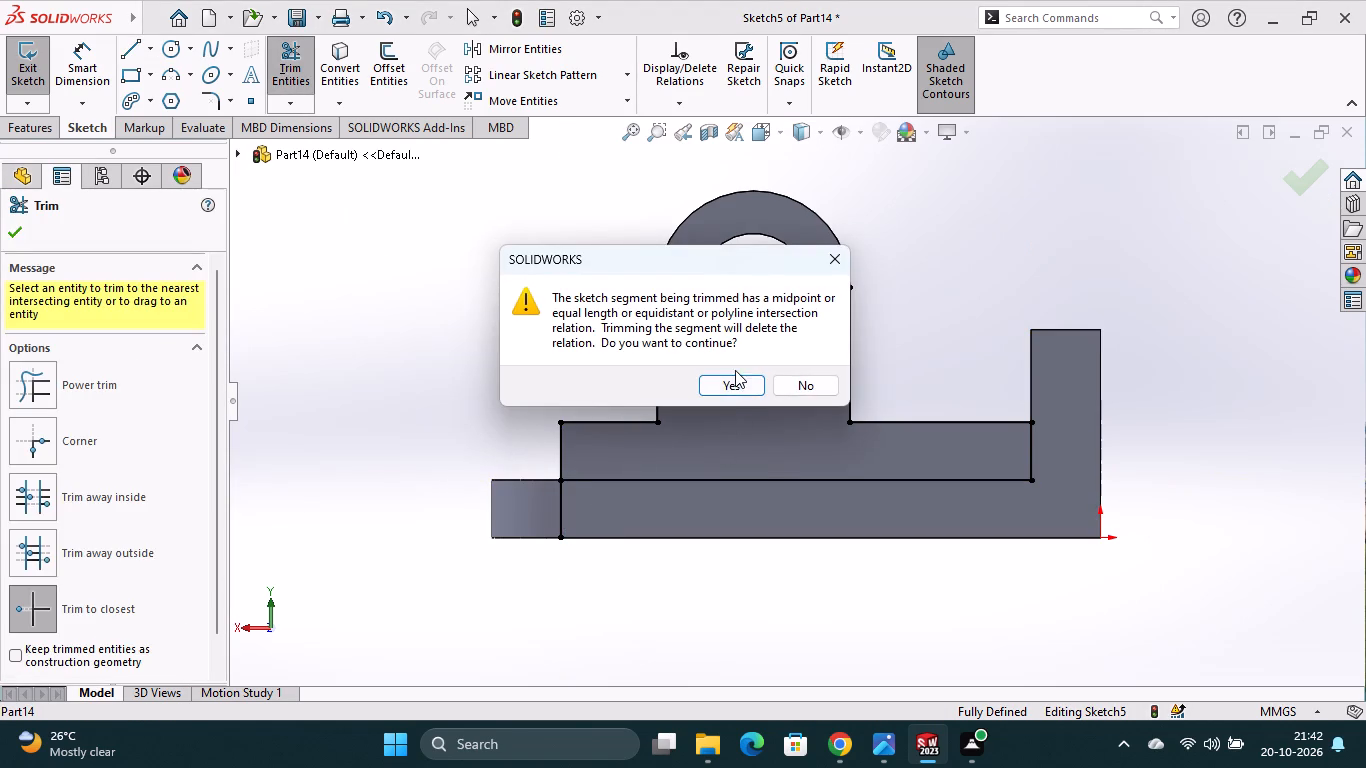
{"action": "left_click", "coordinate": [732, 390]}
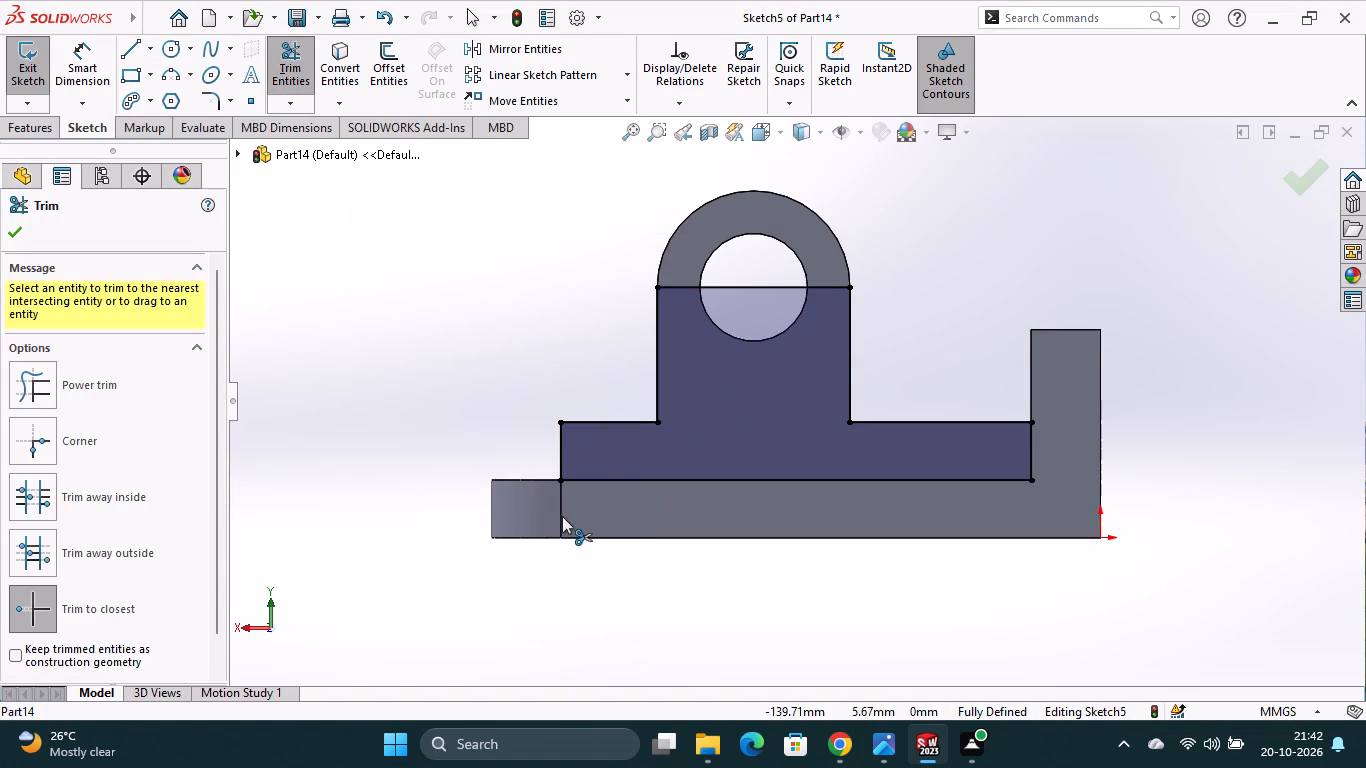
Sketch two concentric circles at the 50 mm line's midpoint, with radii of about 25 mm and 14 mm.
{"action": "left_click", "coordinate": [170, 47]}
{"action": "left_click", "coordinate": [753, 288]}
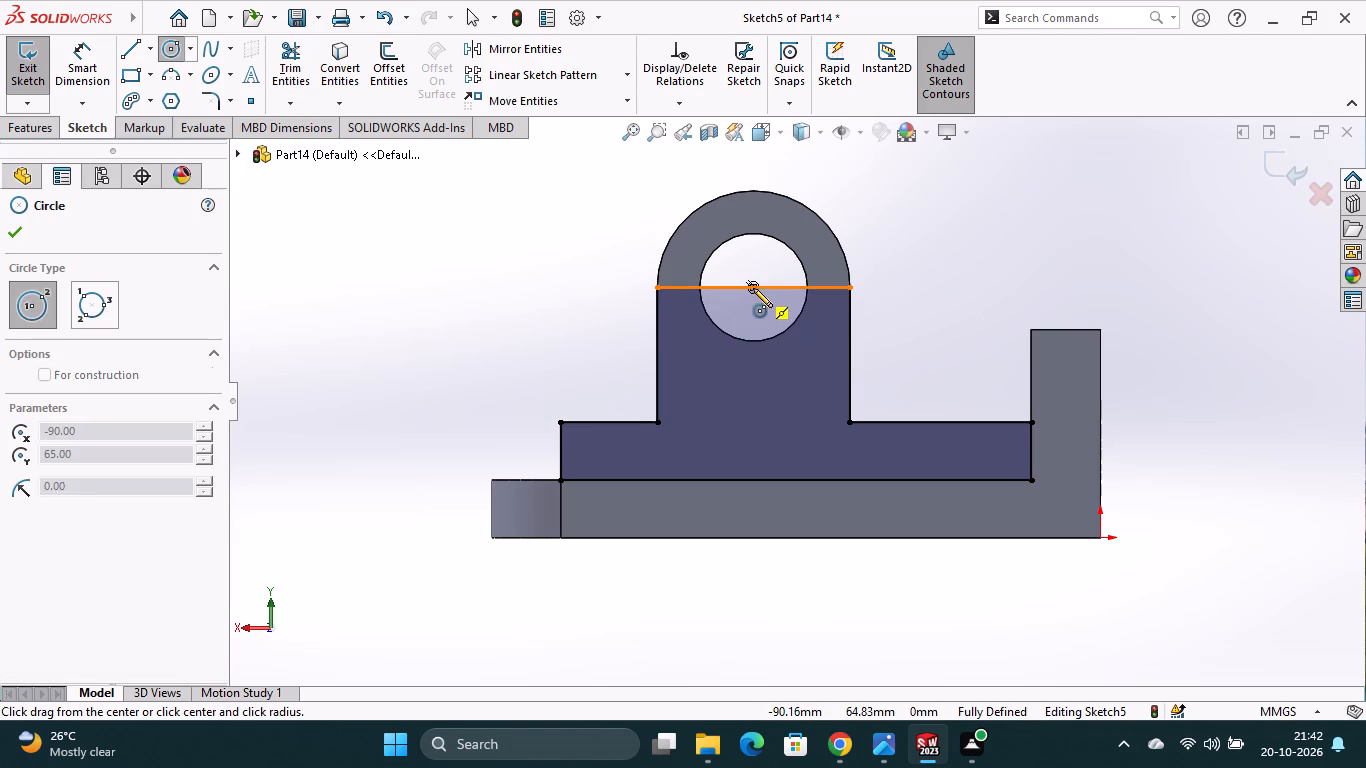
{"action": "left_click", "coordinate": [792, 376]}
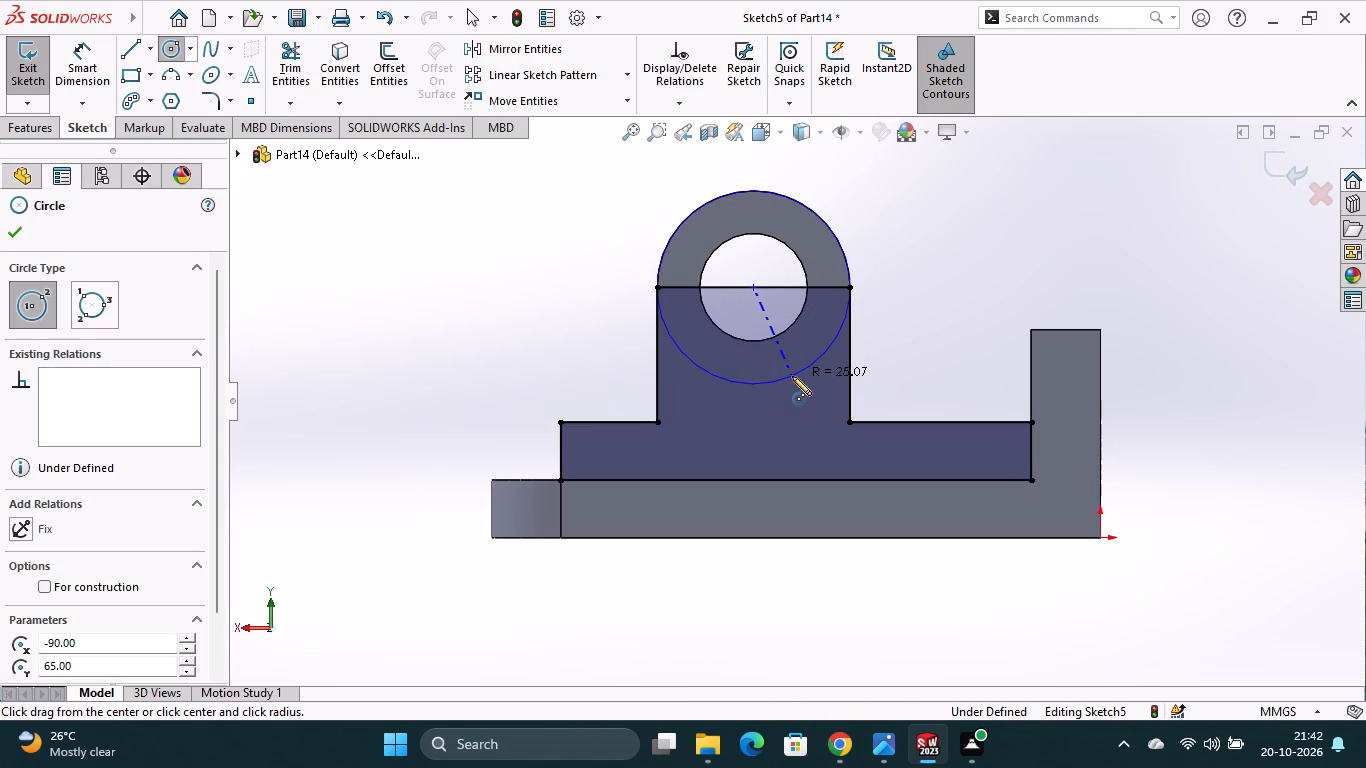
{"action": "left_click", "coordinate": [754, 285]}
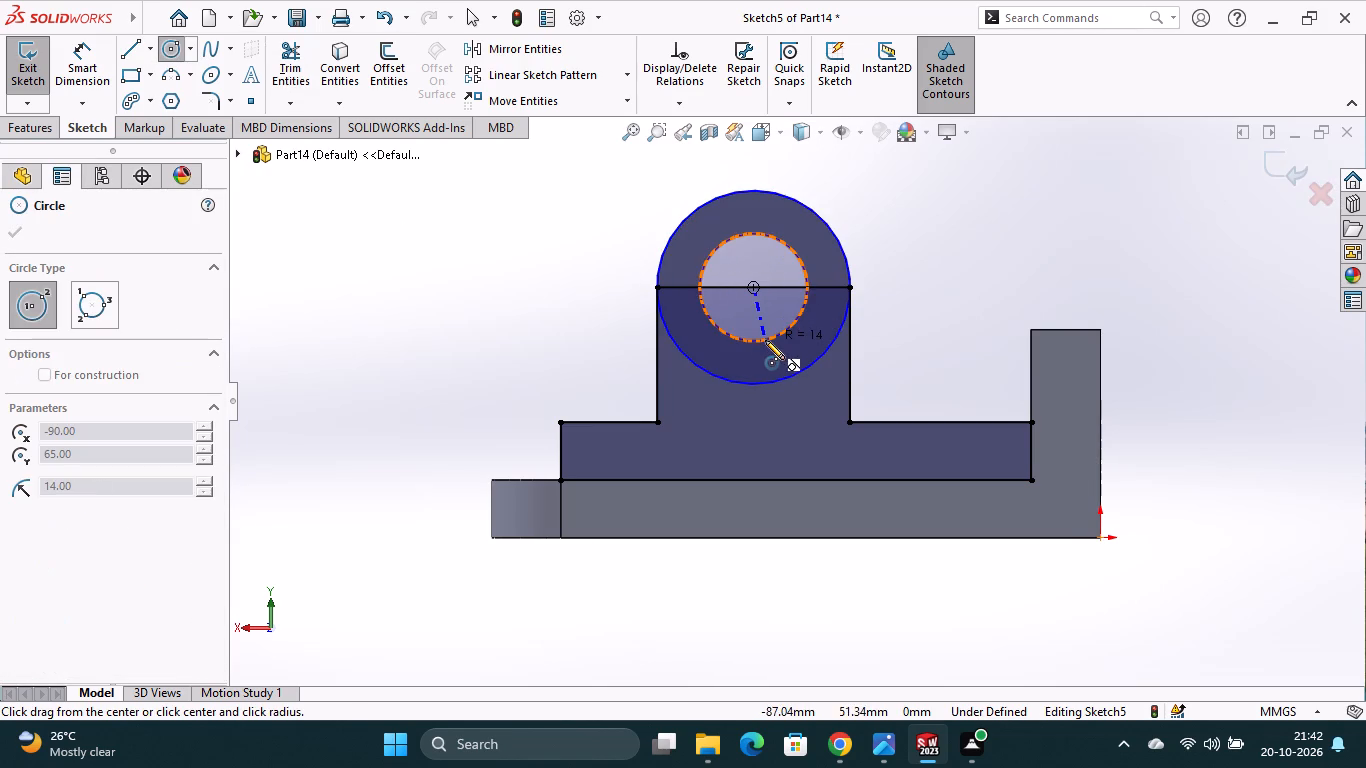
{"action": "left_click", "coordinate": [765, 340]}
{"action": "key", "text": "Escape"}
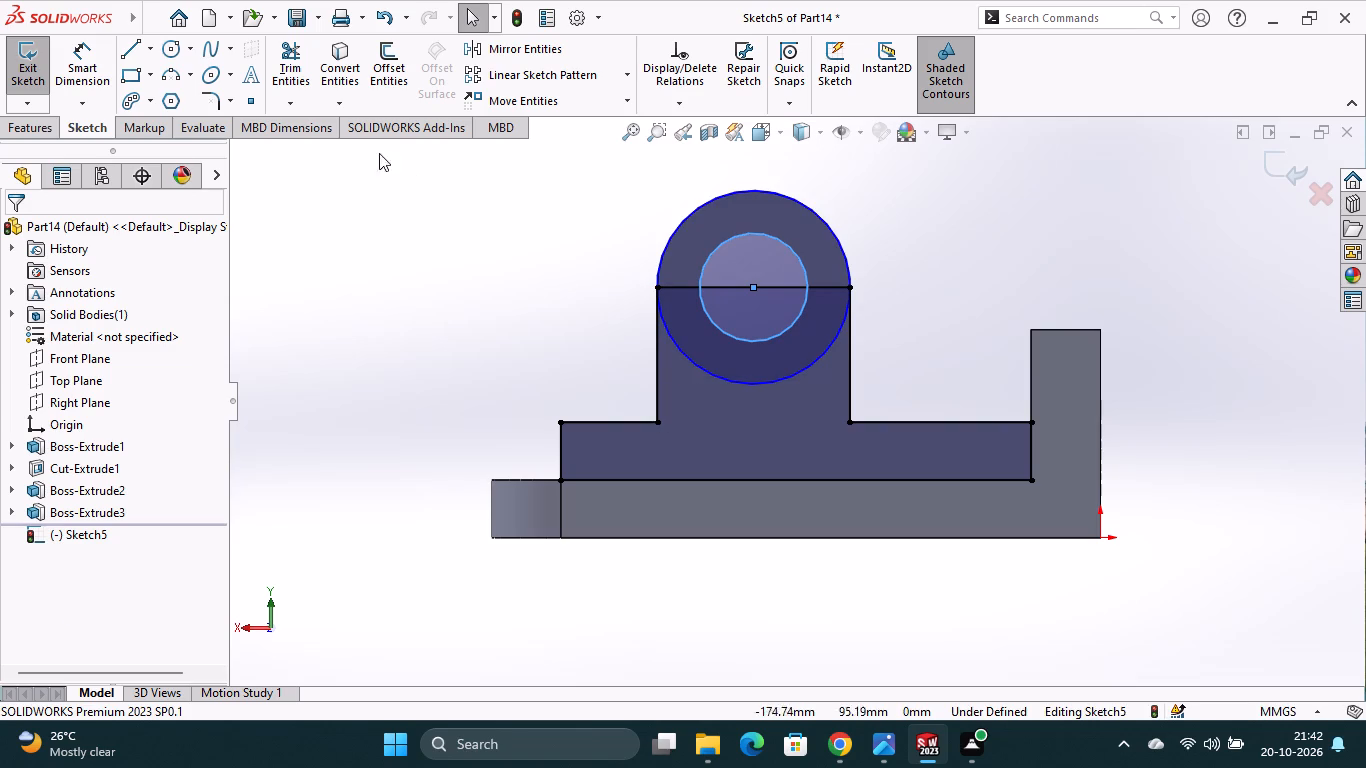
{"action": "left_click", "coordinate": [89, 70]}
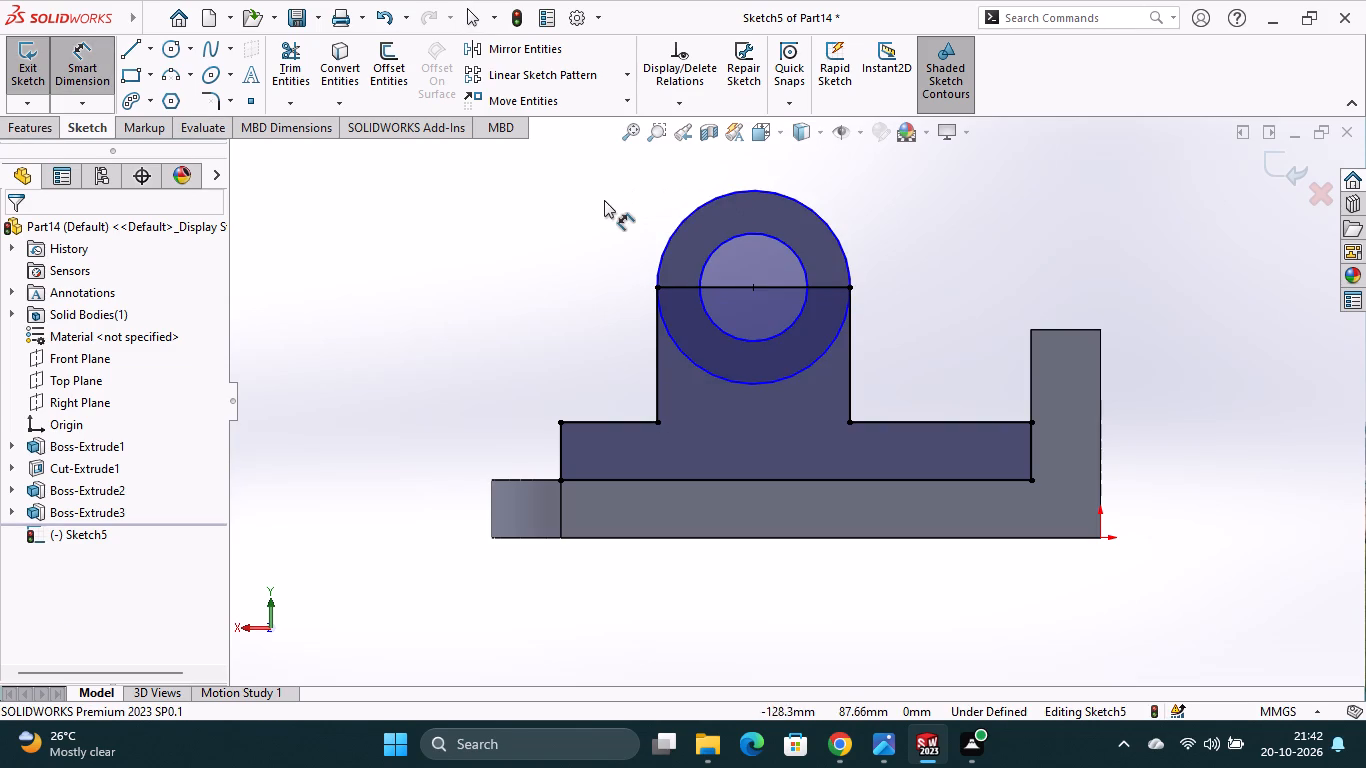
{"action": "key", "text": "Escape"}
Convert the 50 mm horizontal line through the circles' centre to construction geometry.
{"action": "right_click", "coordinate": [694, 288]}
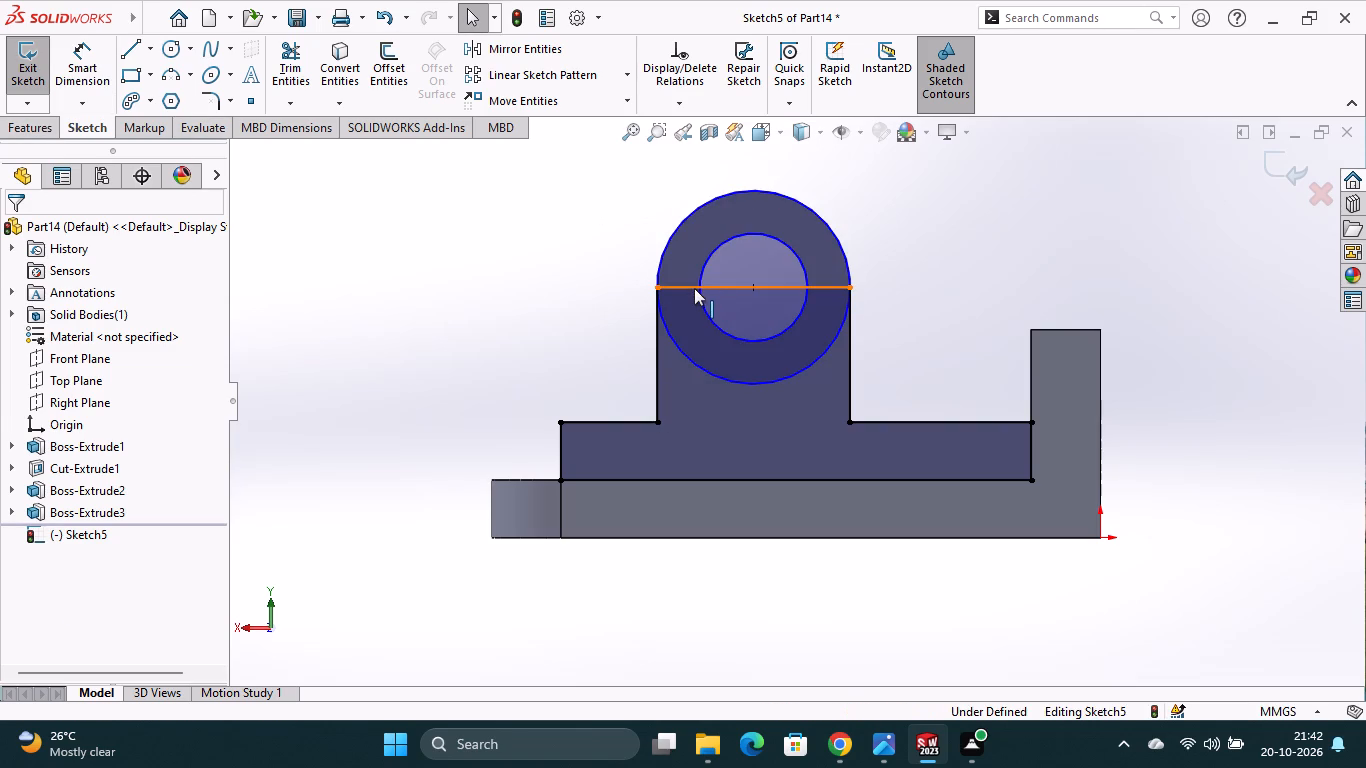
{"action": "left_click", "coordinate": [754, 261]}
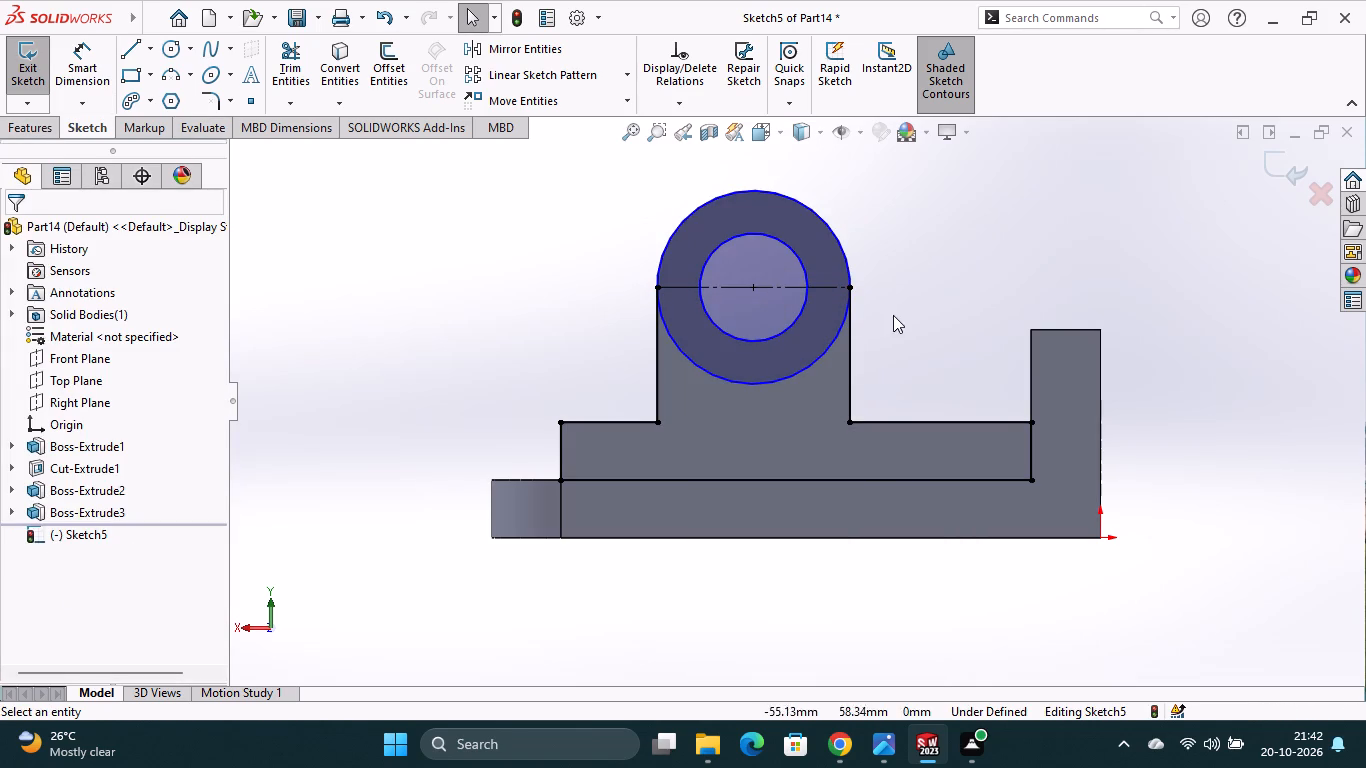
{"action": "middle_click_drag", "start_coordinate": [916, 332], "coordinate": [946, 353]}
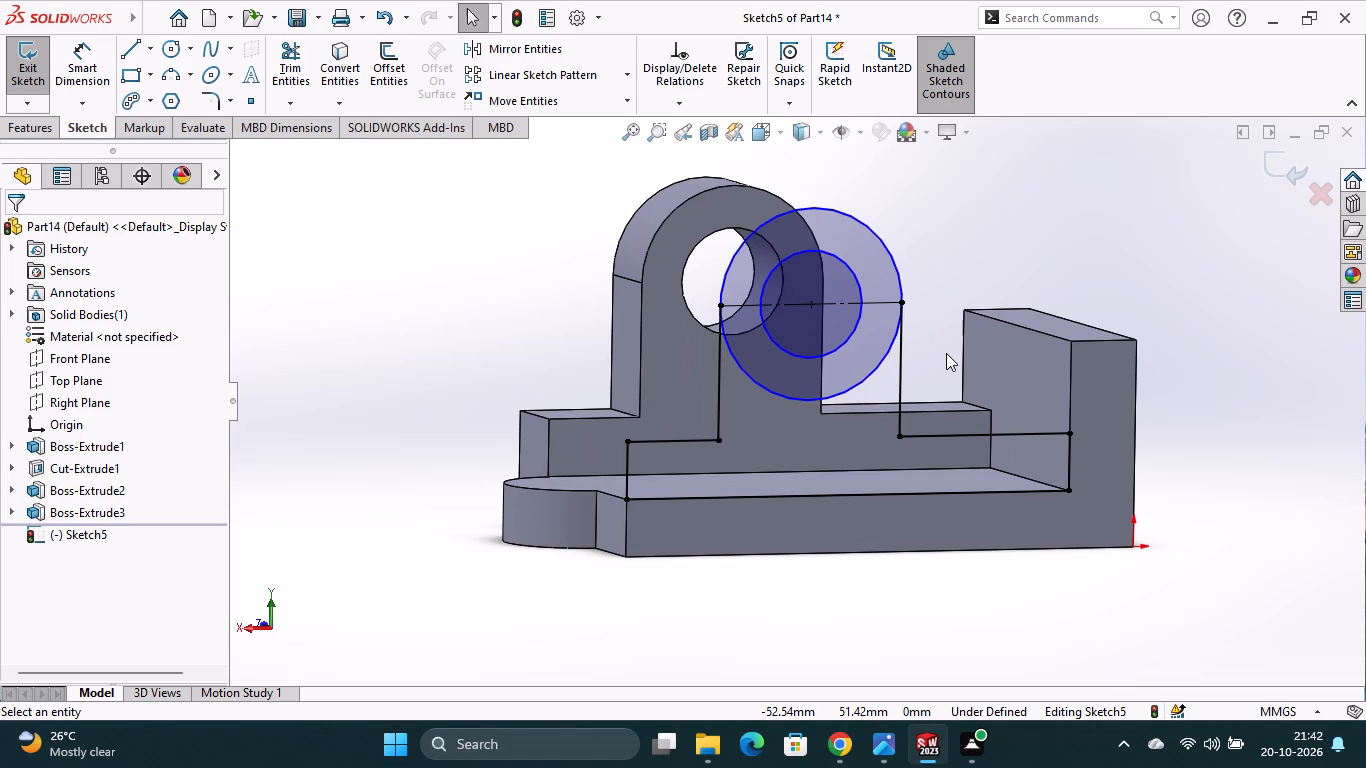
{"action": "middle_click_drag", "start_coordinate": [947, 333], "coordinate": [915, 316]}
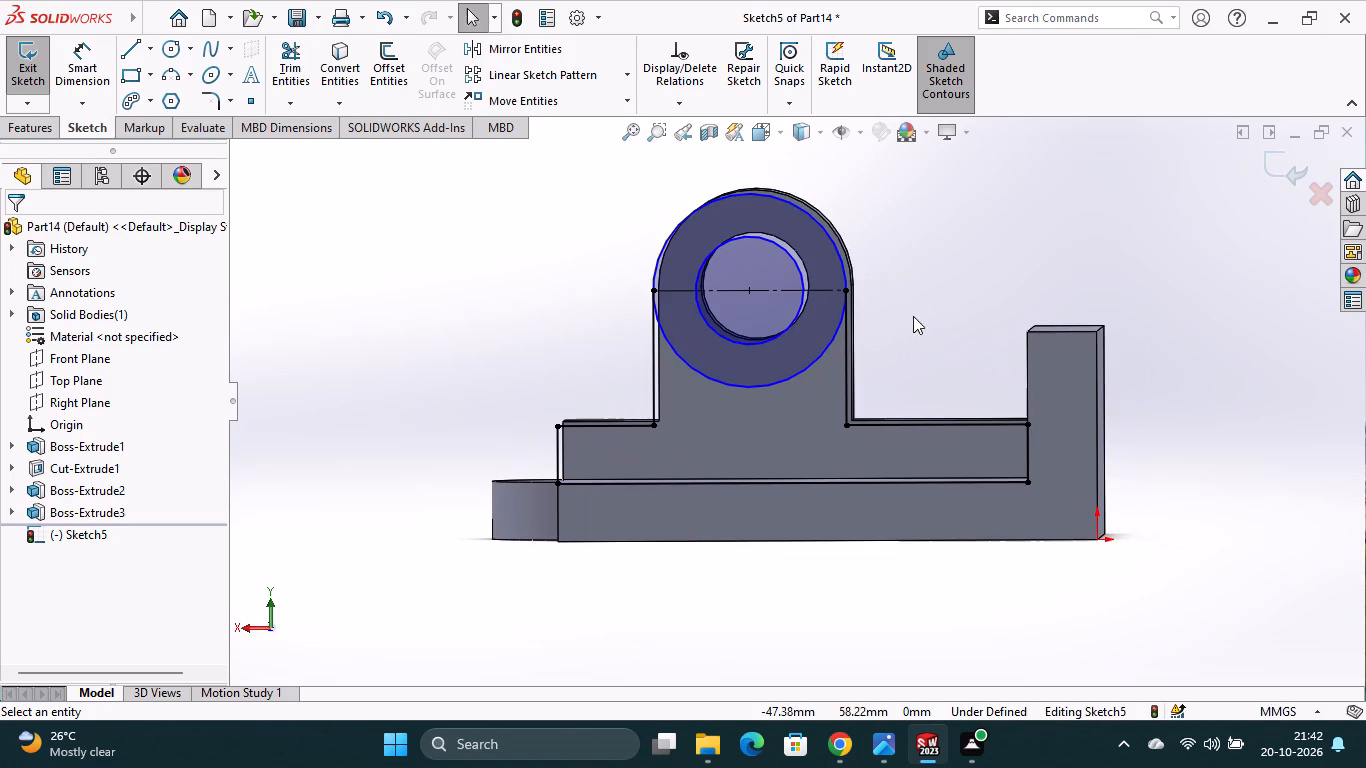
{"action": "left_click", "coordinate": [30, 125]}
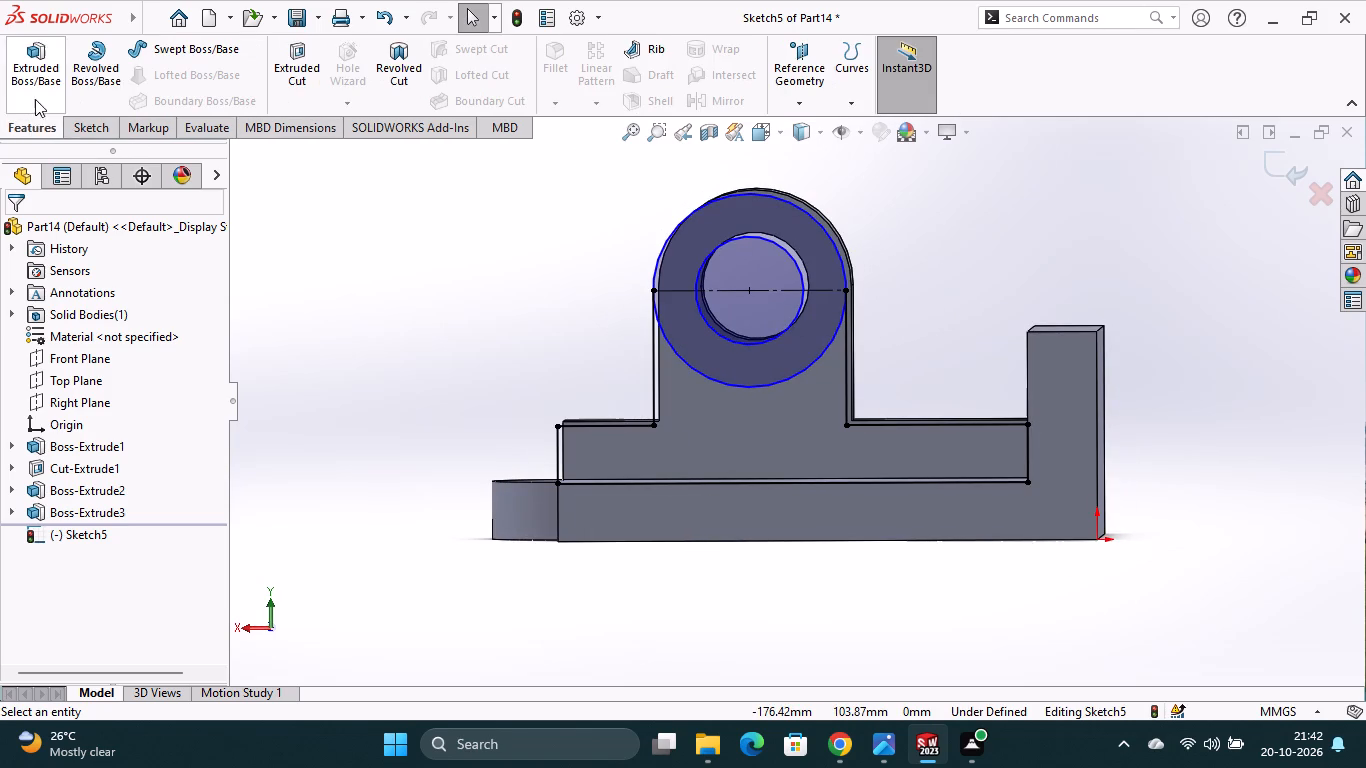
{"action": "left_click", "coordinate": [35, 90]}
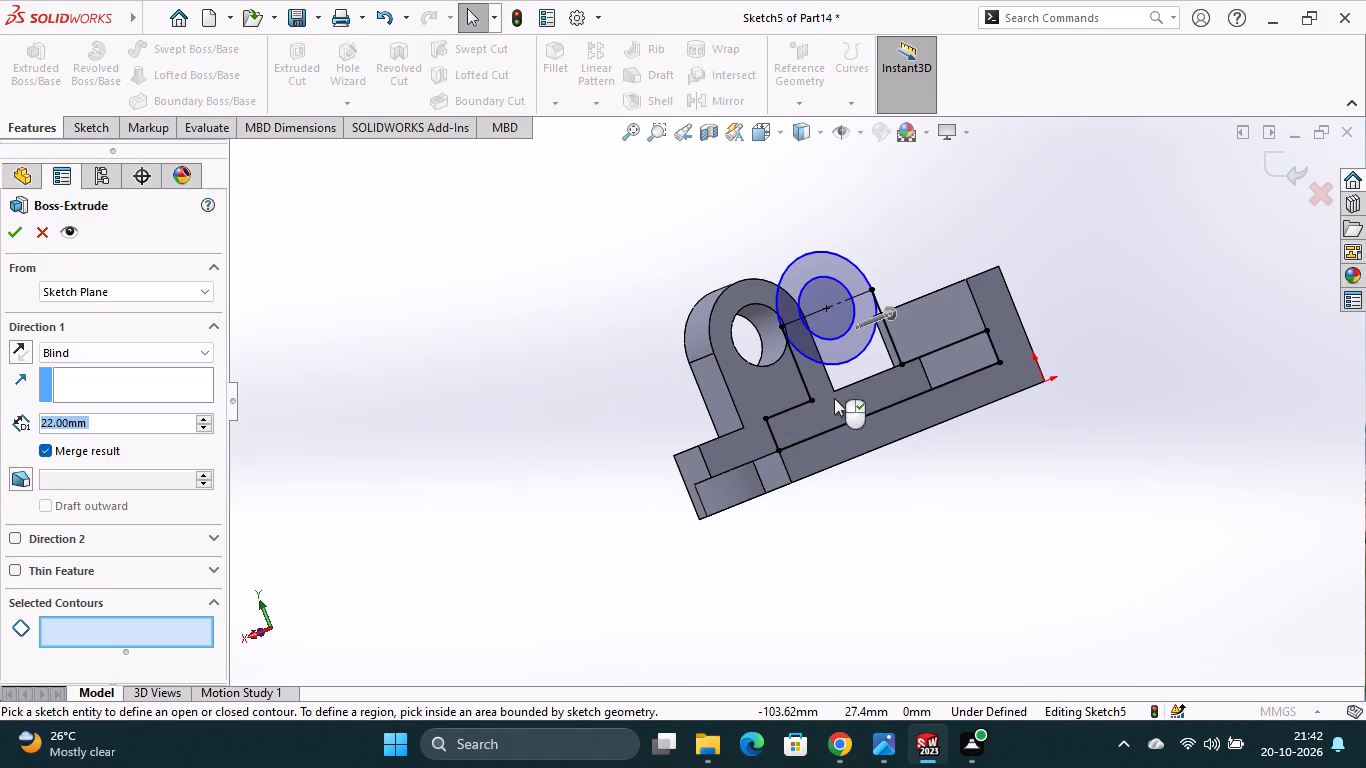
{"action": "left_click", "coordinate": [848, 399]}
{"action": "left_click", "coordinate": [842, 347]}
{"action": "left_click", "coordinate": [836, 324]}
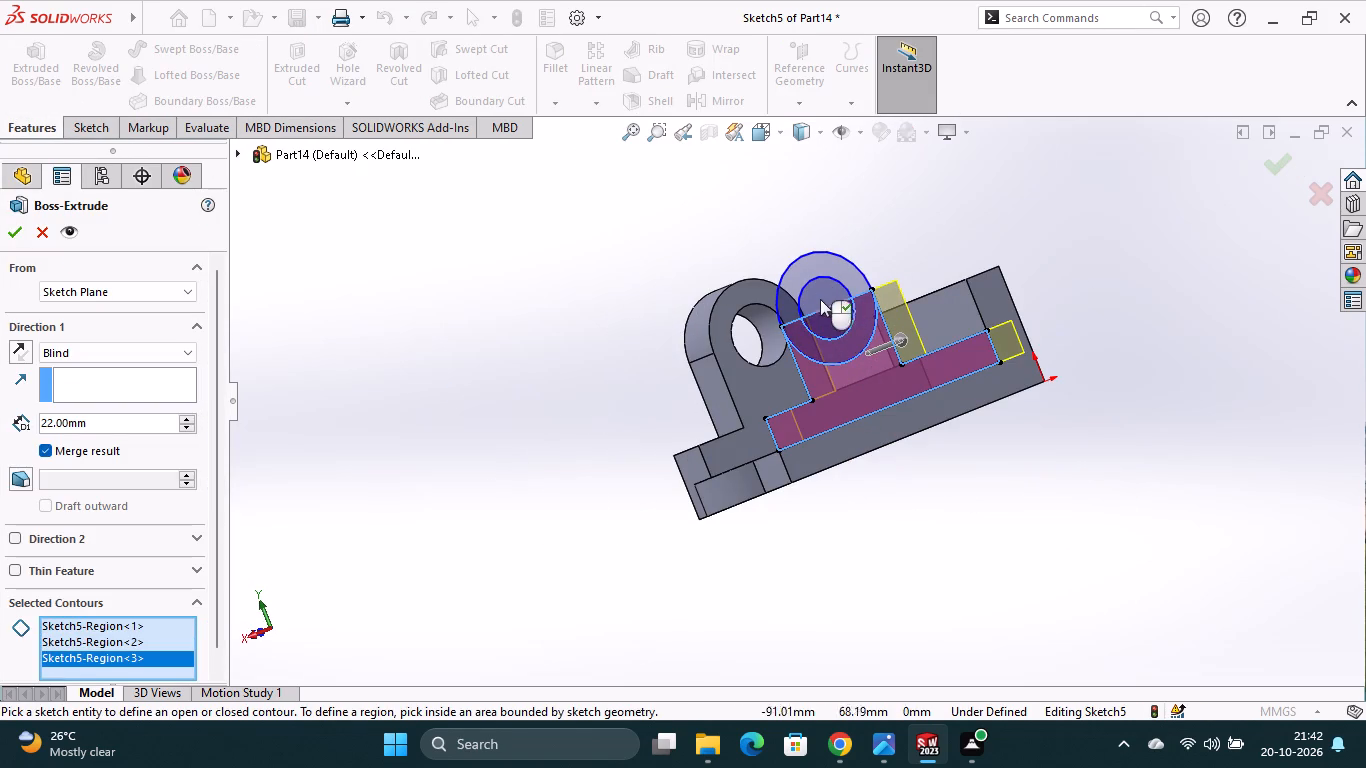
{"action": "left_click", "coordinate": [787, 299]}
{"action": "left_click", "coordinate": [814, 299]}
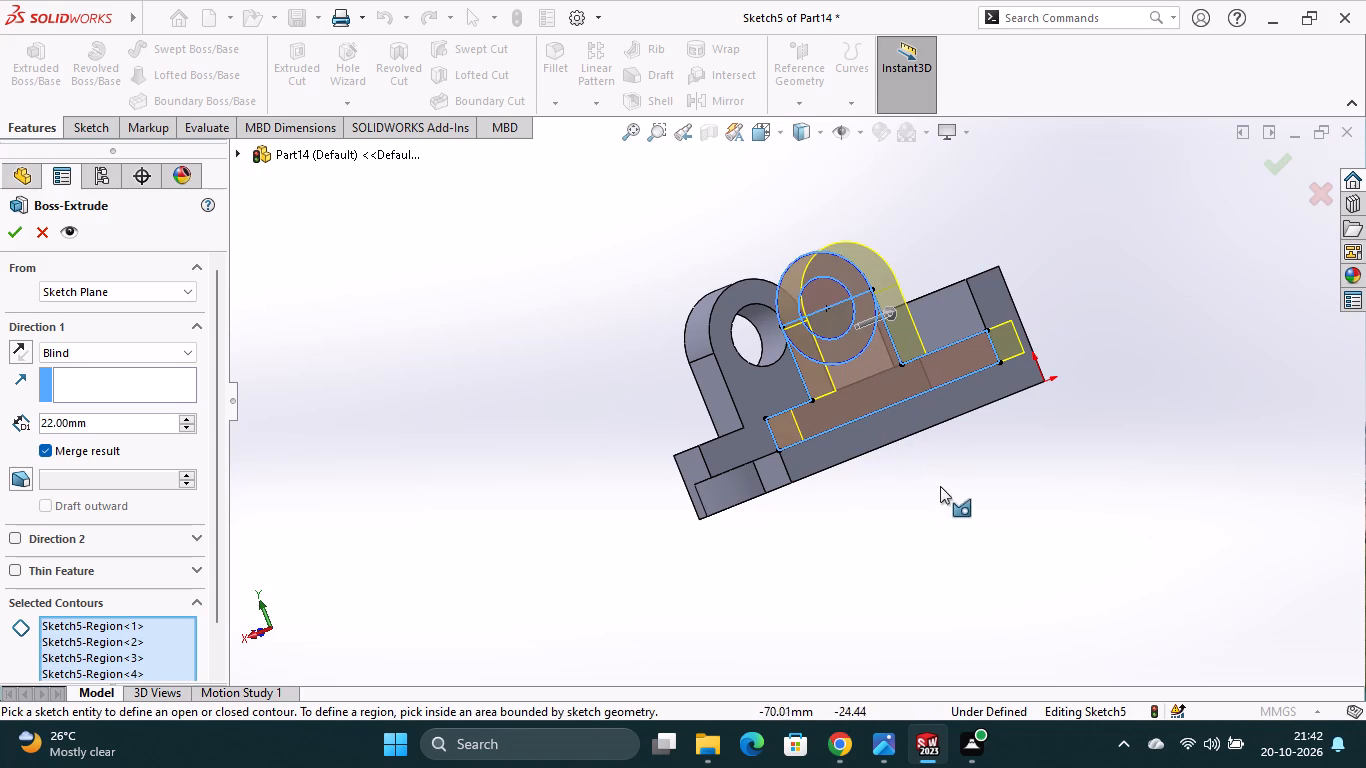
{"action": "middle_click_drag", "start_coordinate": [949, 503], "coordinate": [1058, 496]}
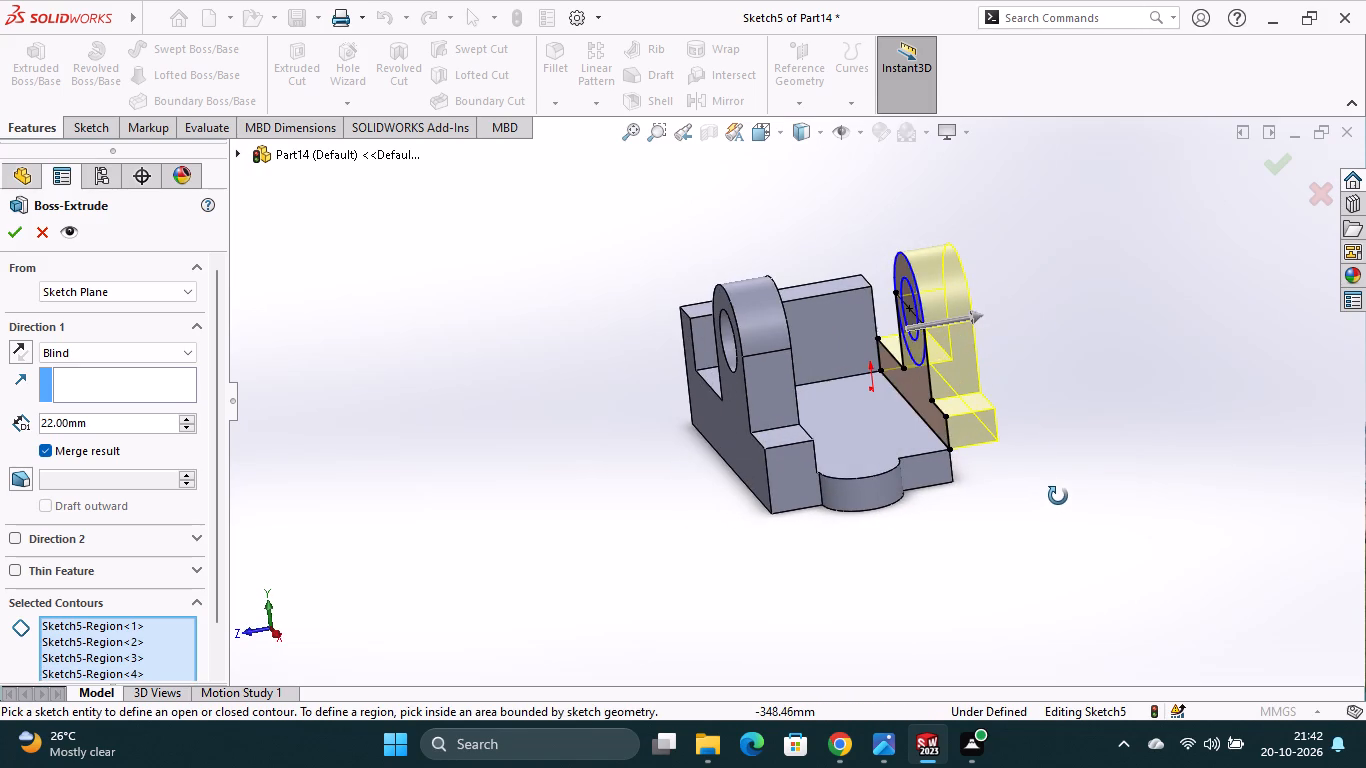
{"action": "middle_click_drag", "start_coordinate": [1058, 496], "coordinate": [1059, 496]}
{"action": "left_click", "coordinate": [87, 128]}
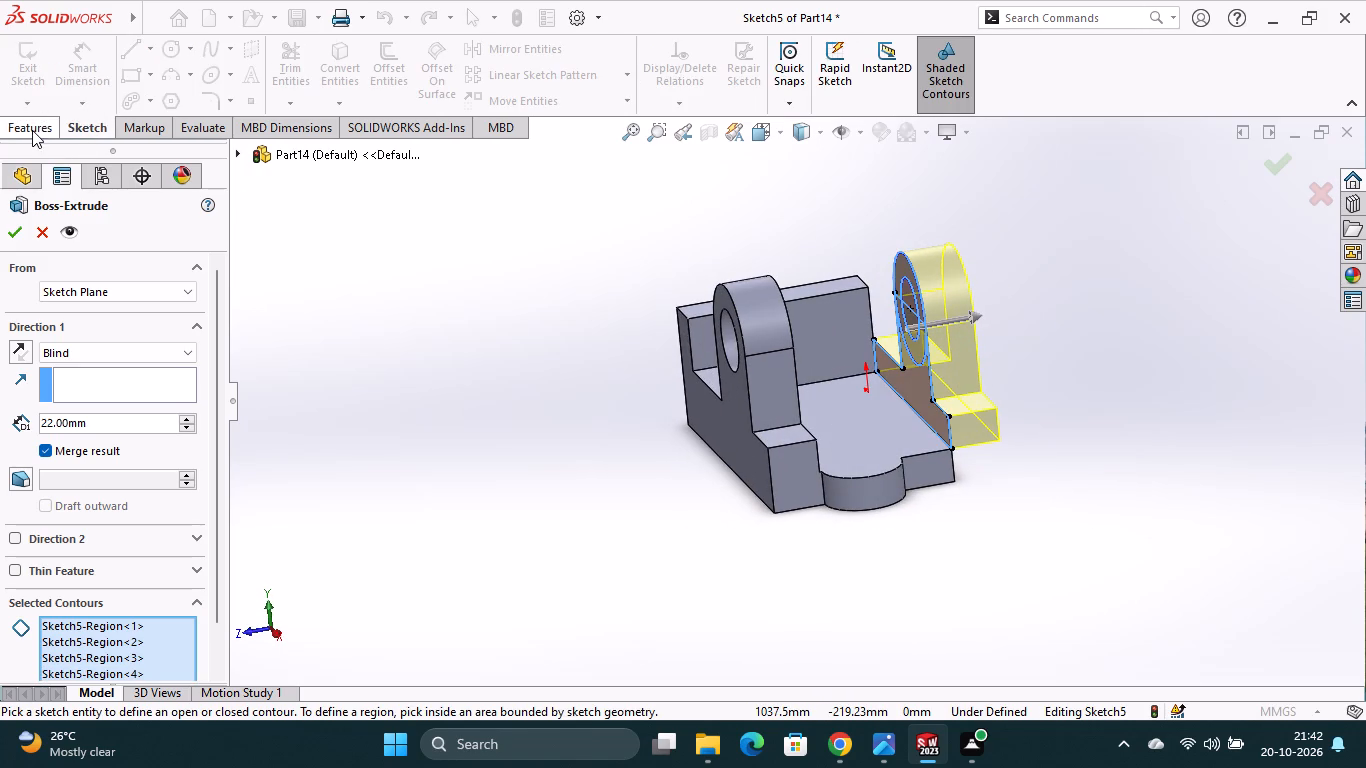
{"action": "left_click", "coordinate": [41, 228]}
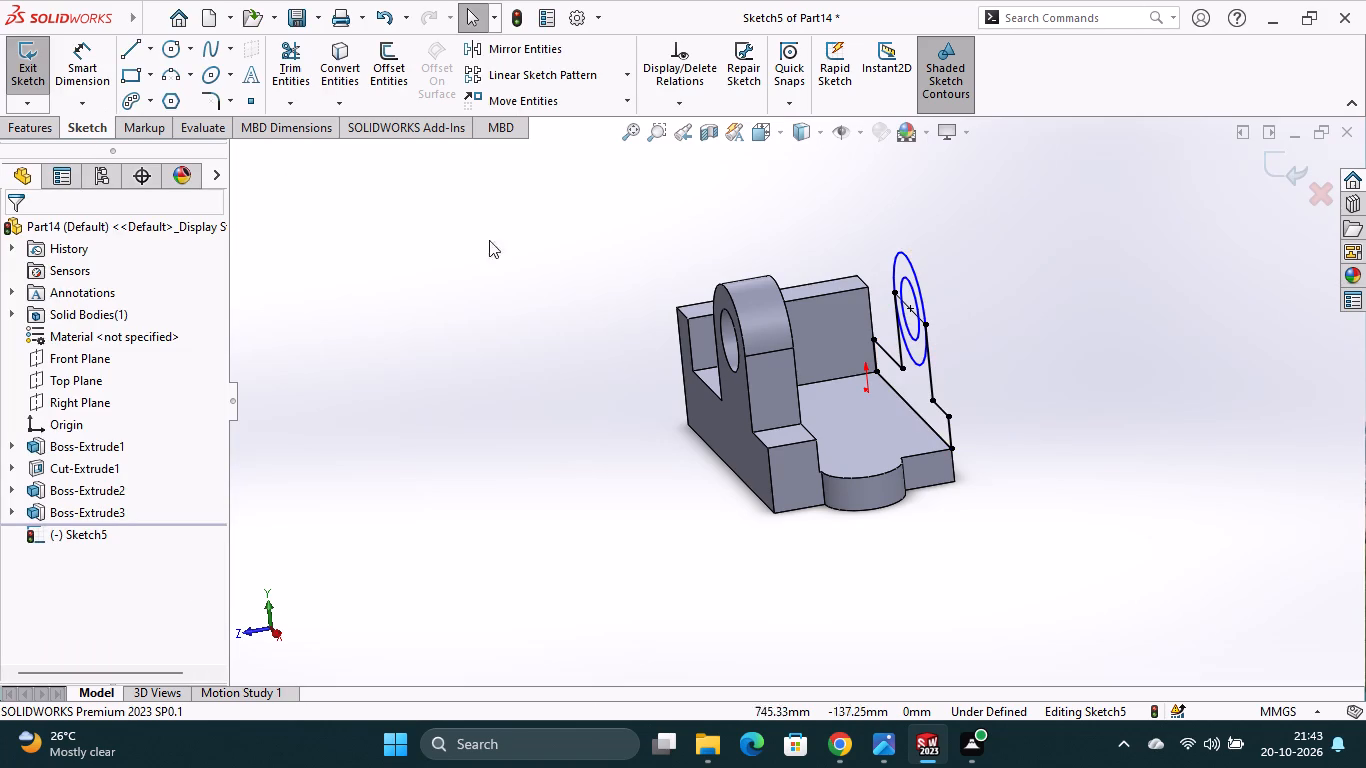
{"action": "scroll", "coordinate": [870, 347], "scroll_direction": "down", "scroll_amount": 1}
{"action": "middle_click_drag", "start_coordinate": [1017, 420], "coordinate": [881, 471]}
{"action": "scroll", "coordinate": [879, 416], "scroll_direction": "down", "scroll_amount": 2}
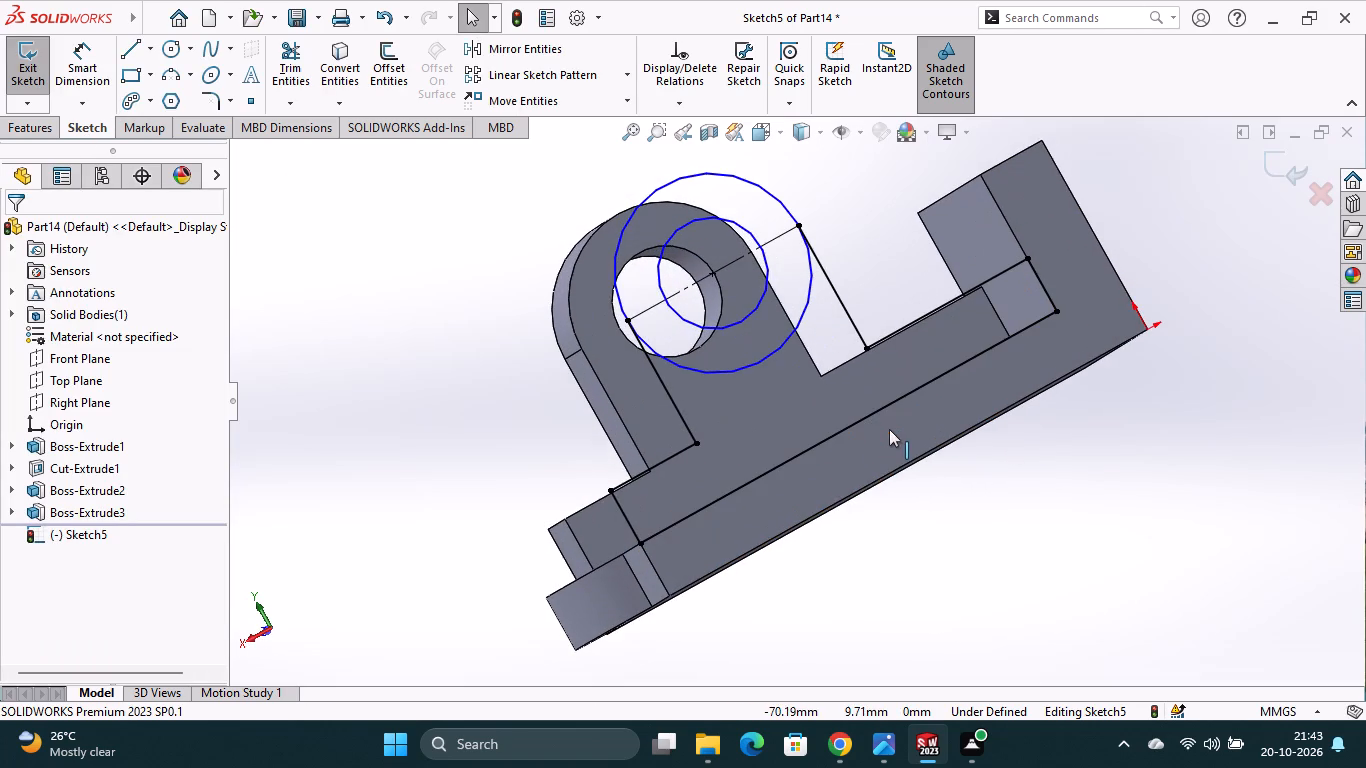
Trim away the lower half of the outer circle and all segments of the construction line across both circles.
{"action": "scroll", "coordinate": [809, 356], "scroll_direction": "up", "scroll_amount": 1}
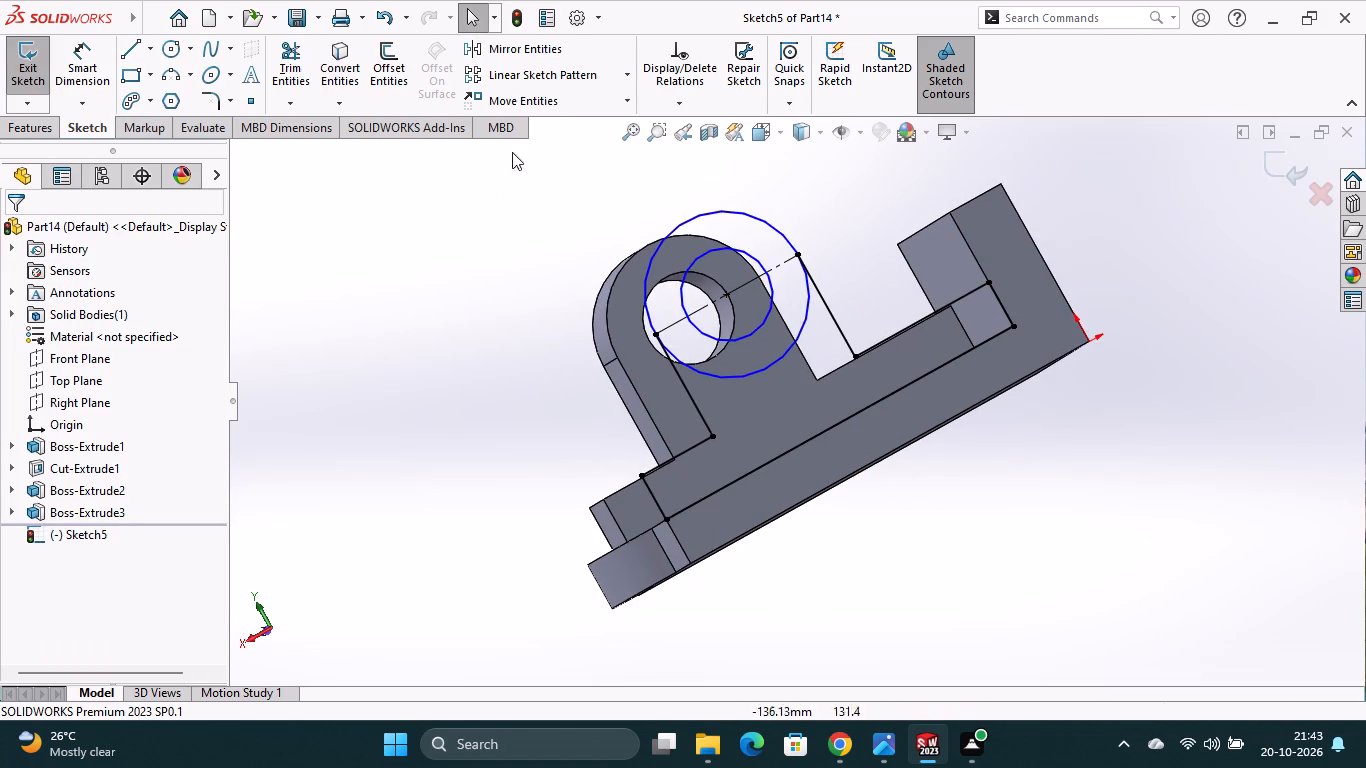
{"action": "left_click", "coordinate": [783, 131]}
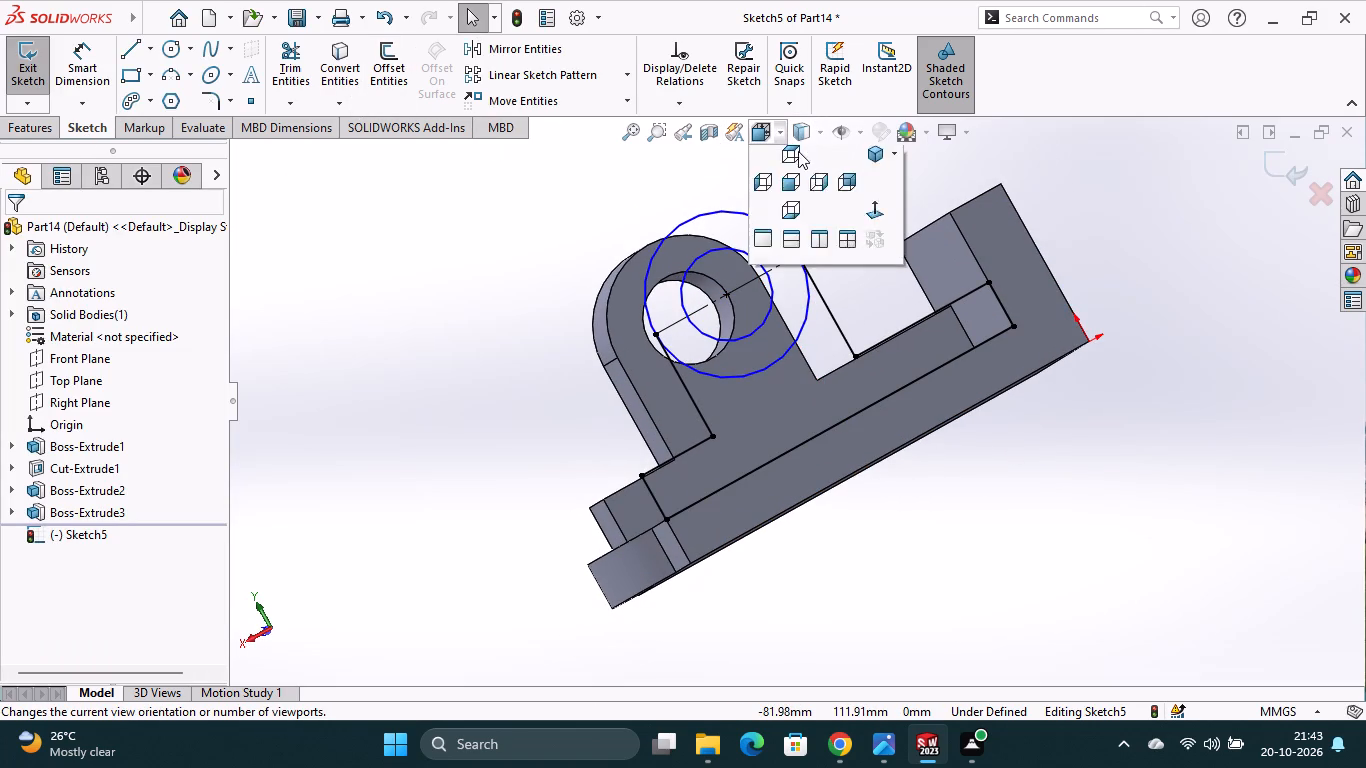
{"action": "left_click", "coordinate": [881, 249]}
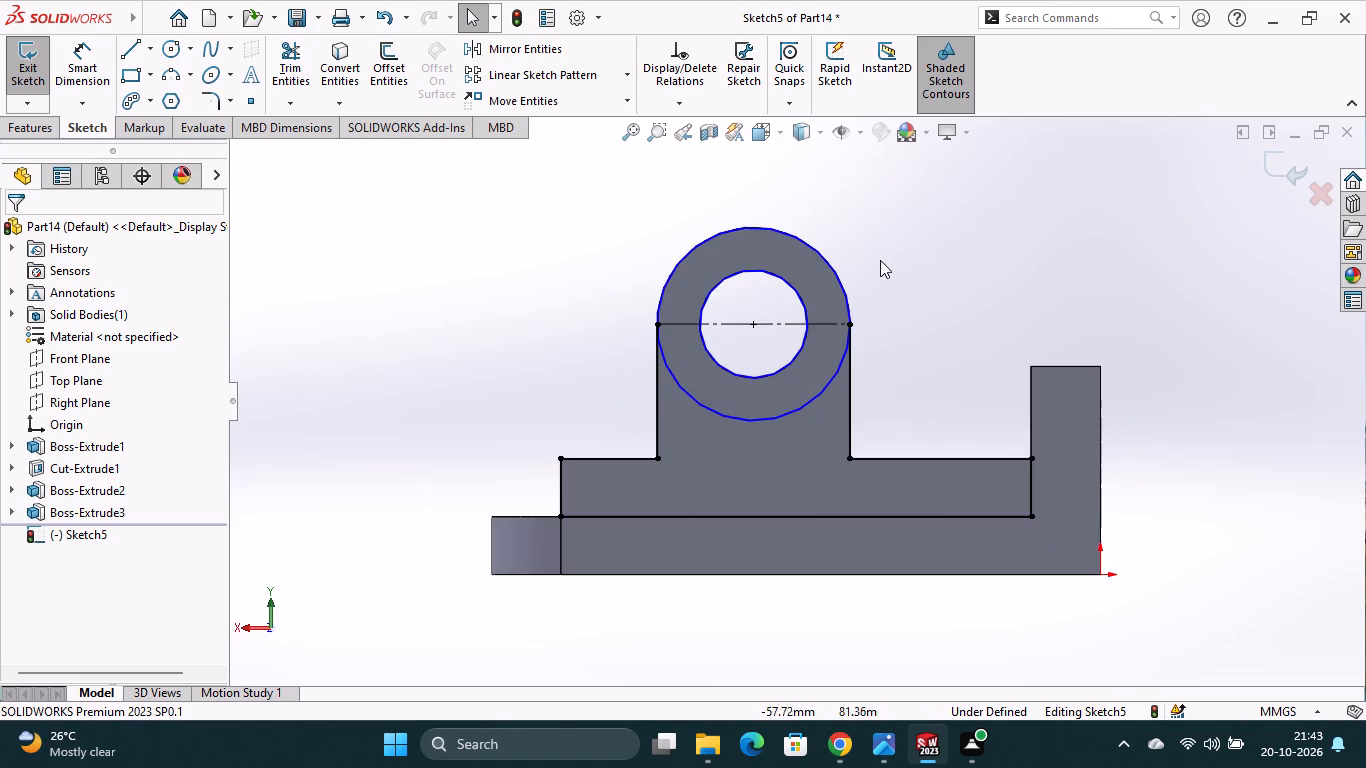
{"action": "scroll", "coordinate": [880, 270], "scroll_direction": "down", "scroll_amount": 3}
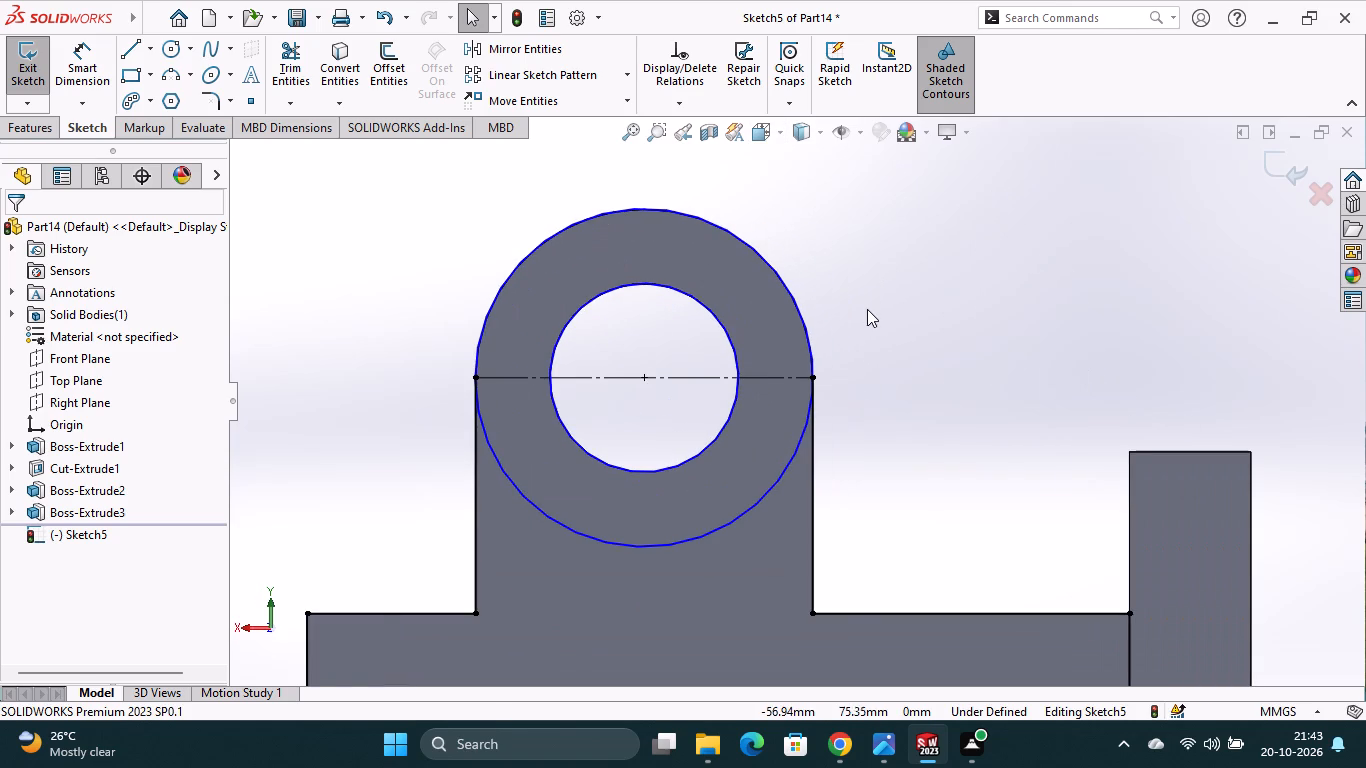
{"action": "scroll", "coordinate": [867, 309], "scroll_direction": "up", "scroll_amount": 1}
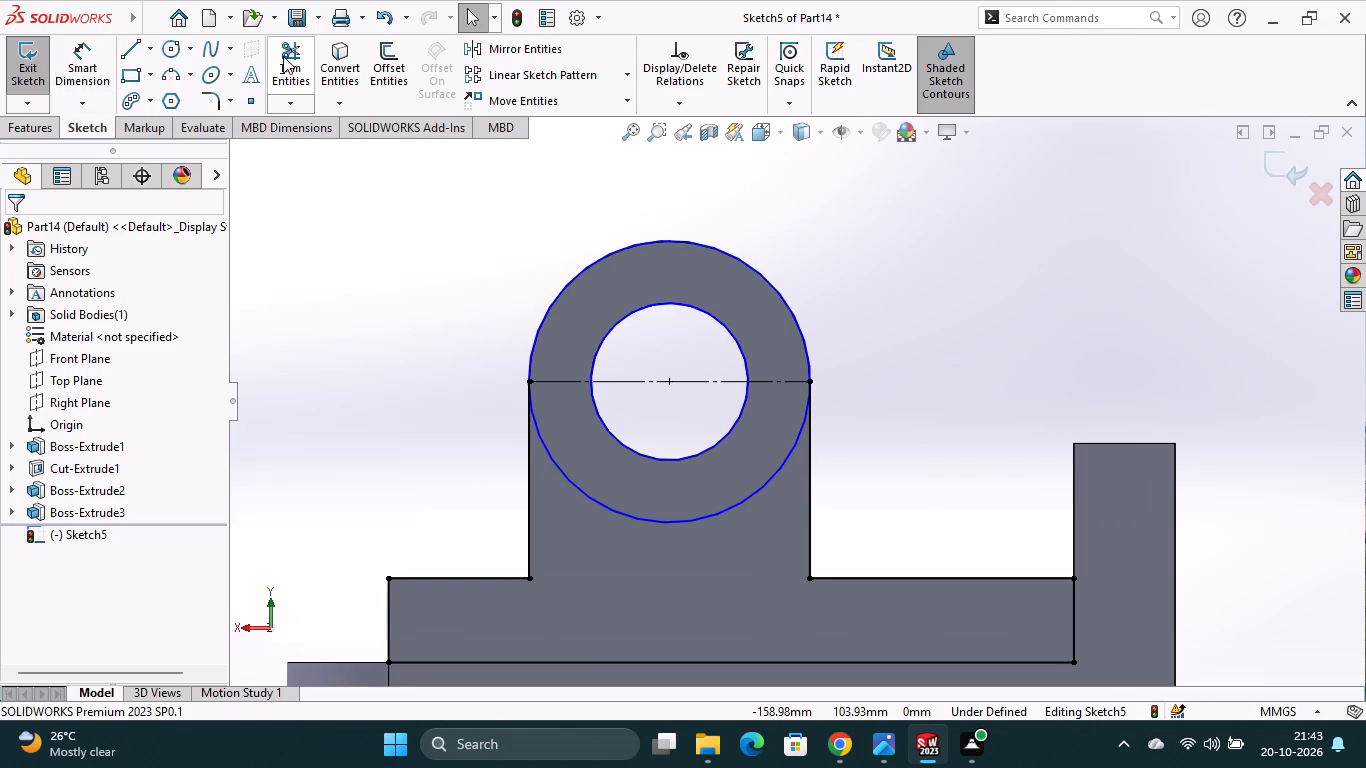
{"action": "left_click", "coordinate": [283, 56]}
{"action": "left_click", "coordinate": [562, 475]}
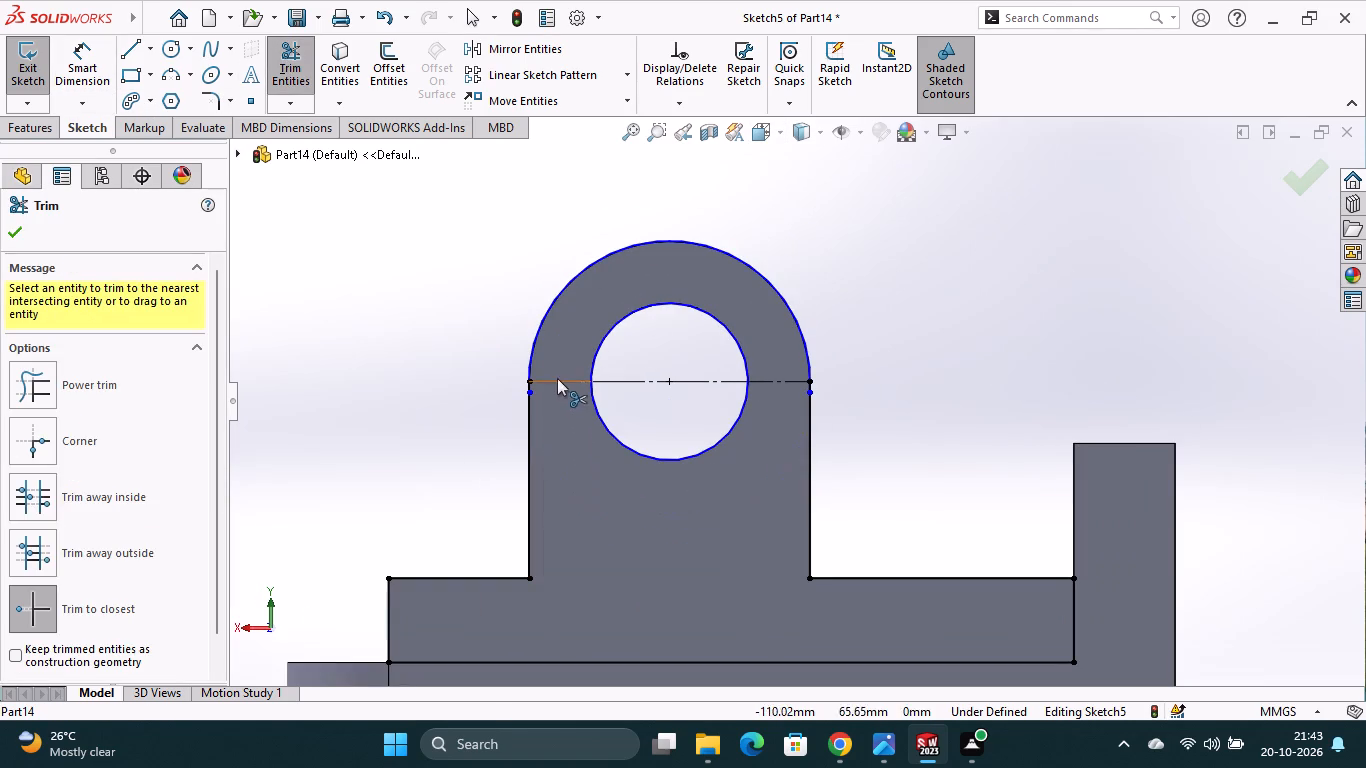
{"action": "left_click", "coordinate": [557, 378]}
{"action": "left_click", "coordinate": [717, 392]}
{"action": "left_click", "coordinate": [643, 379]}
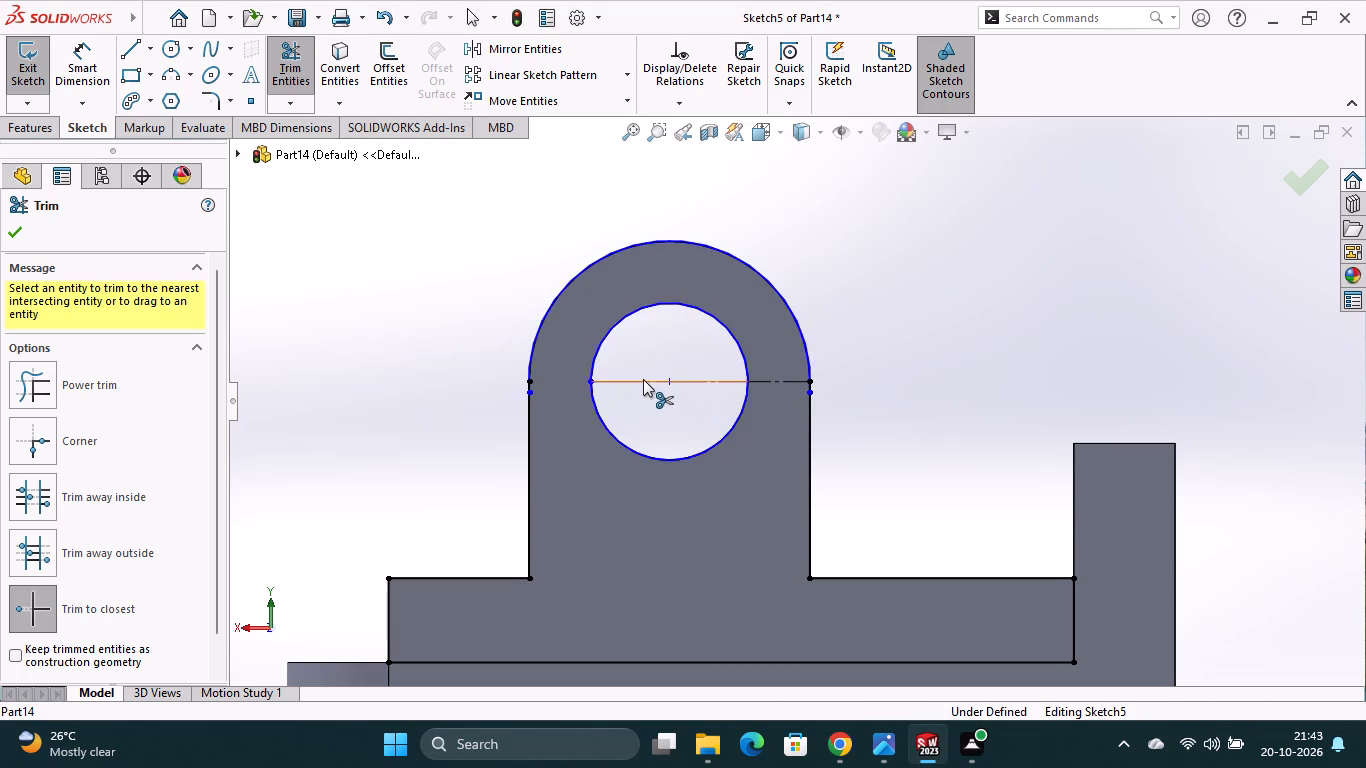
{"action": "left_click", "coordinate": [780, 385]}
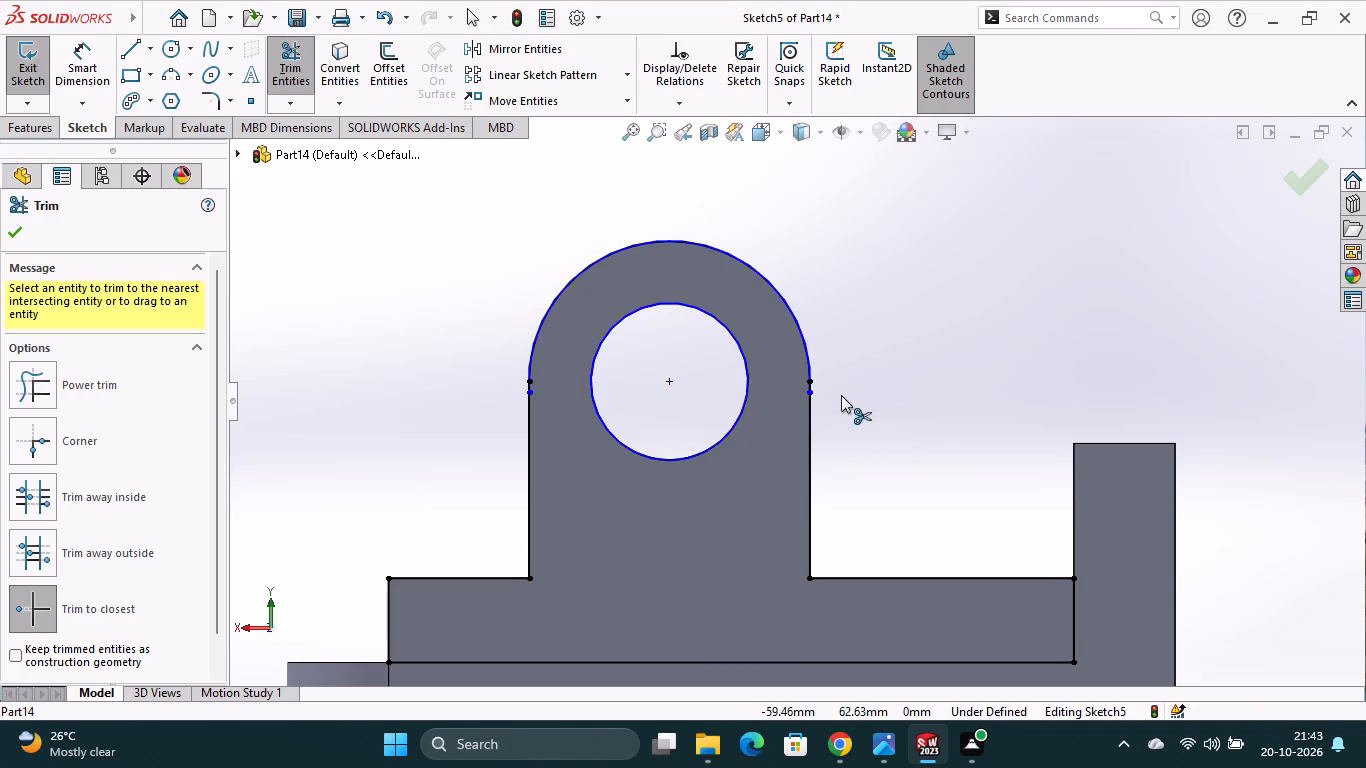
Extrude the second upright's profile region around the hole 22 mm in the reversed direction, toward the existing upright, merged with the body.
{"action": "scroll", "coordinate": [837, 390], "scroll_direction": "down", "scroll_amount": 2}
{"action": "scroll", "coordinate": [794, 390], "scroll_direction": "up", "scroll_amount": 1}
{"action": "middle_click_drag", "start_coordinate": [874, 398], "coordinate": [831, 418]}
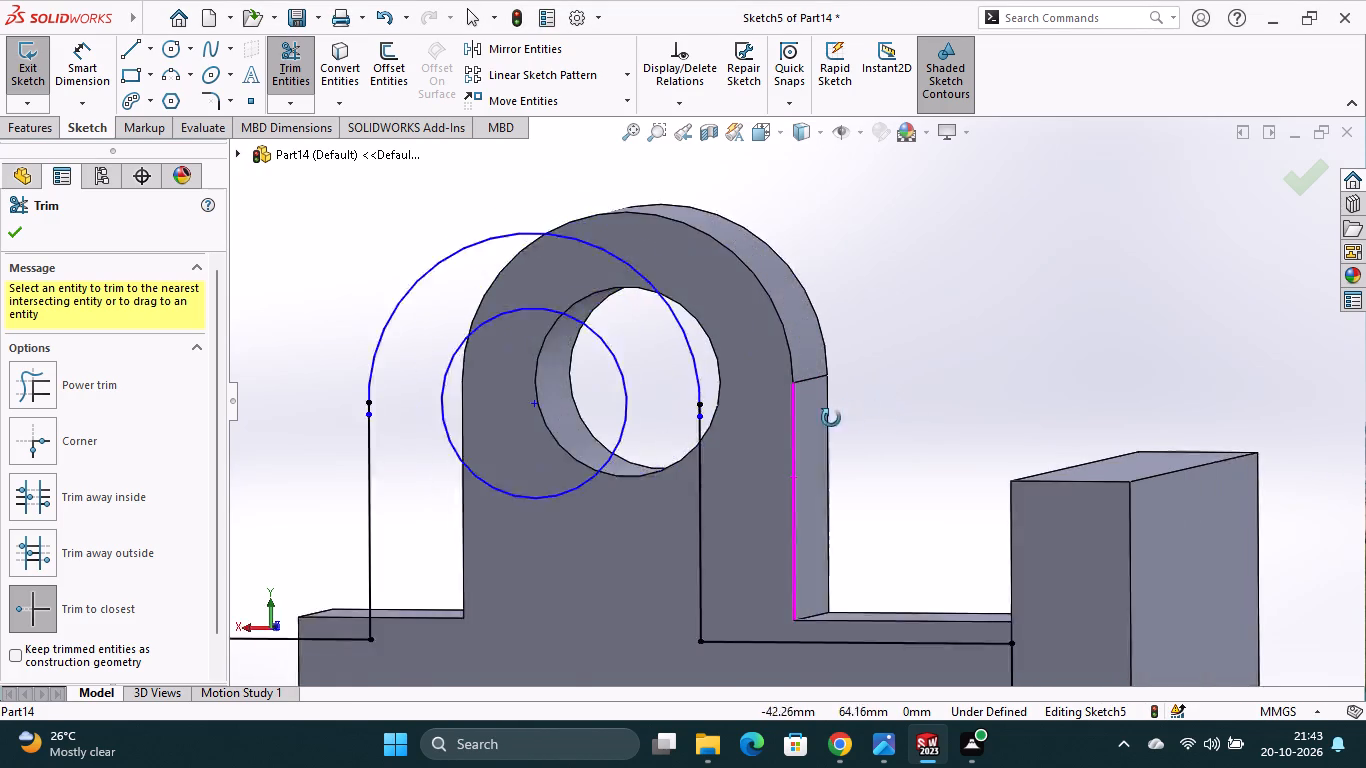
{"action": "middle_click_drag", "start_coordinate": [831, 418], "coordinate": [841, 423]}
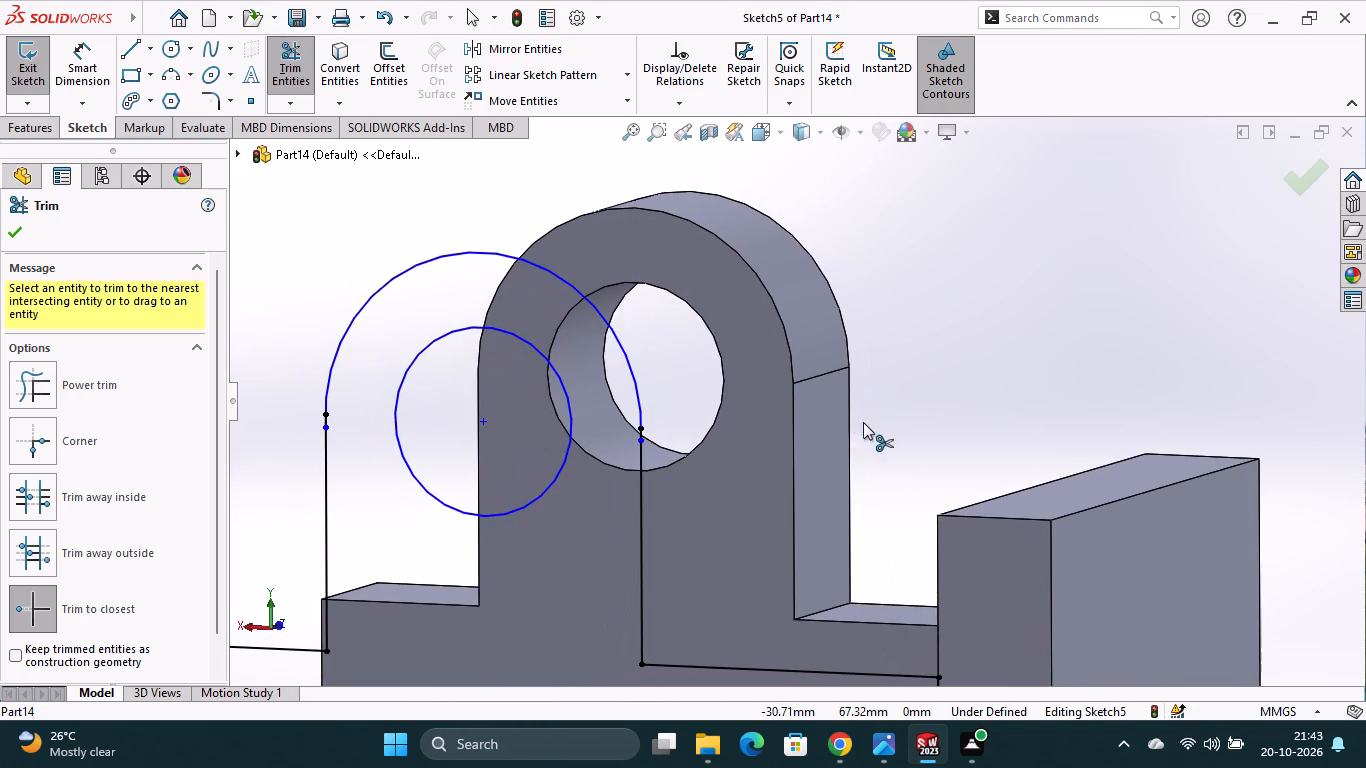
{"action": "left_click", "coordinate": [26, 128]}
{"action": "left_click", "coordinate": [57, 92]}
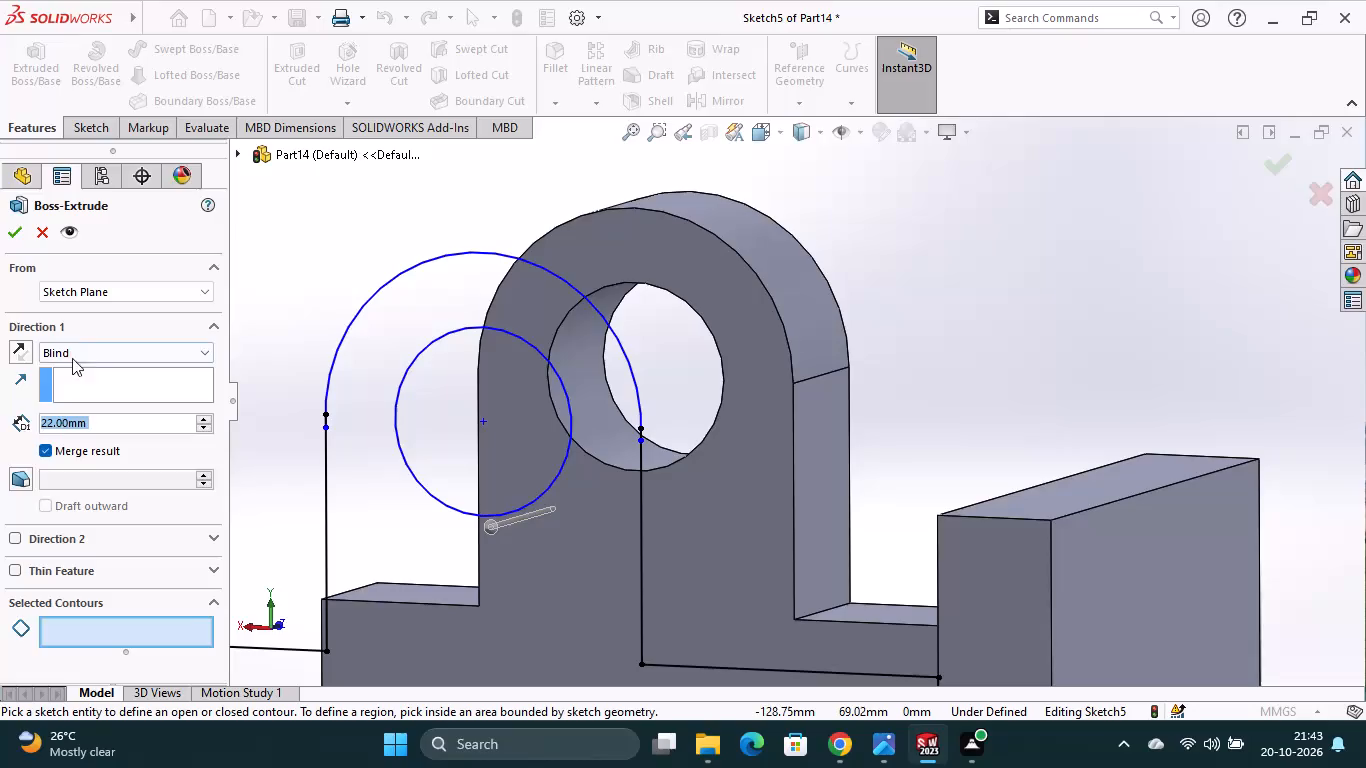
{"action": "left_click", "coordinate": [26, 355]}
{"action": "middle_click_drag", "start_coordinate": [923, 482], "coordinate": [974, 520]}
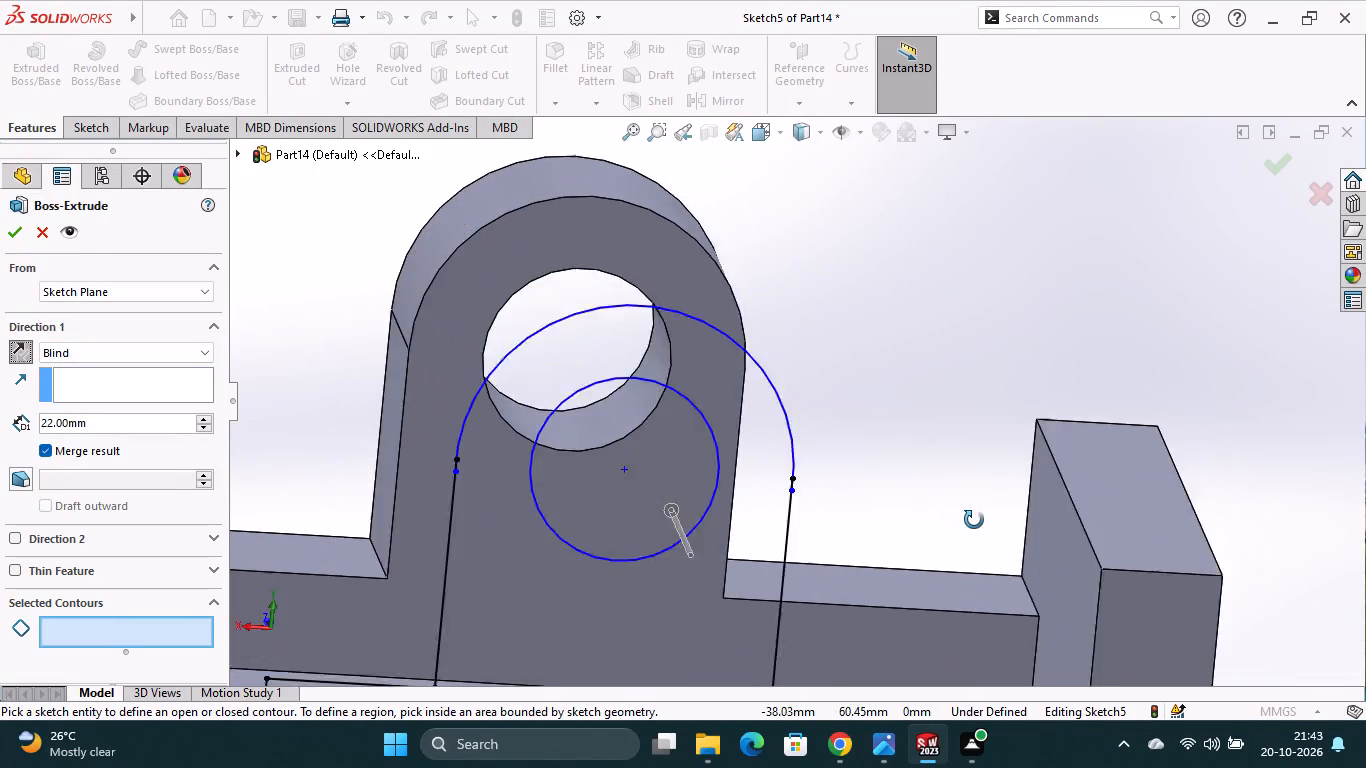
{"action": "middle_click_drag", "start_coordinate": [974, 520], "coordinate": [984, 523]}
{"action": "scroll", "coordinate": [928, 548], "scroll_direction": "up", "scroll_amount": 3}
{"action": "middle_click_drag", "start_coordinate": [455, 623], "coordinate": [484, 658]}
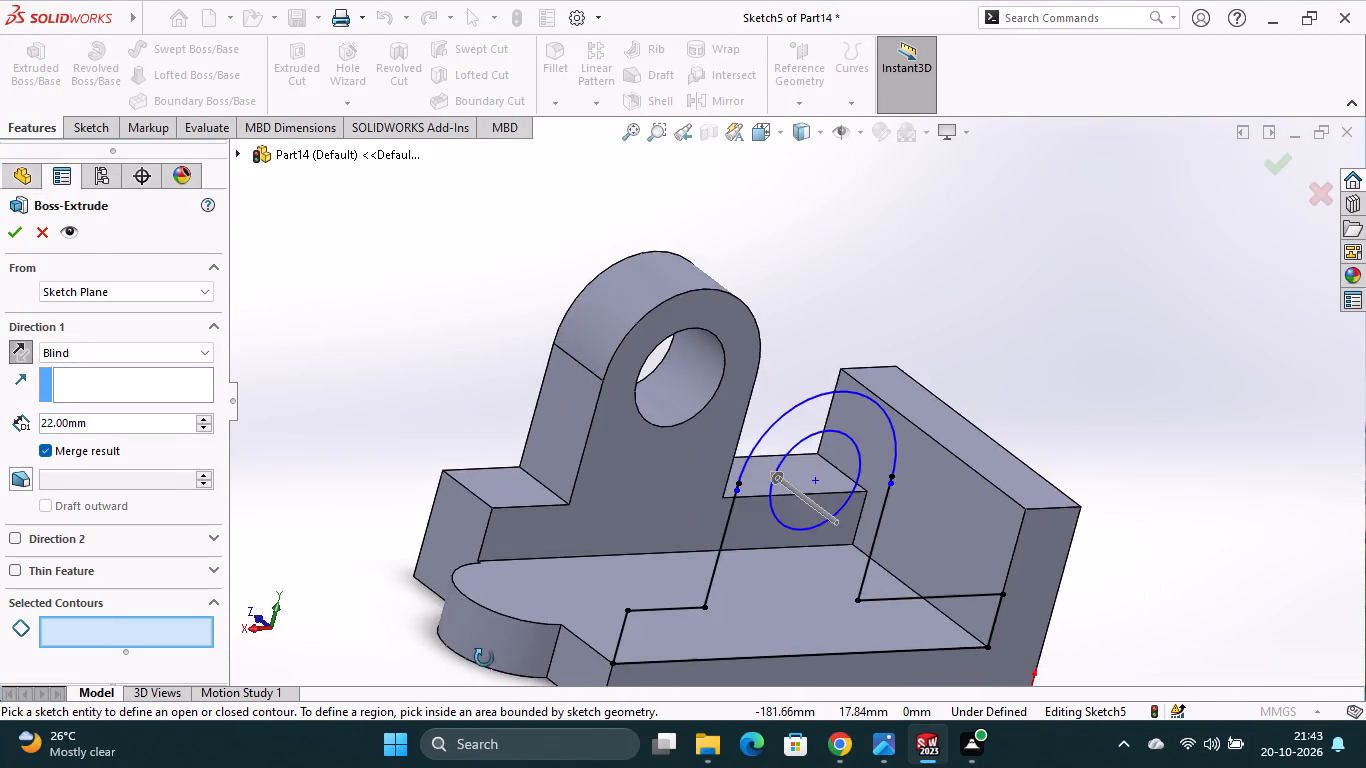
{"action": "middle_click_drag", "start_coordinate": [484, 658], "coordinate": [524, 685]}
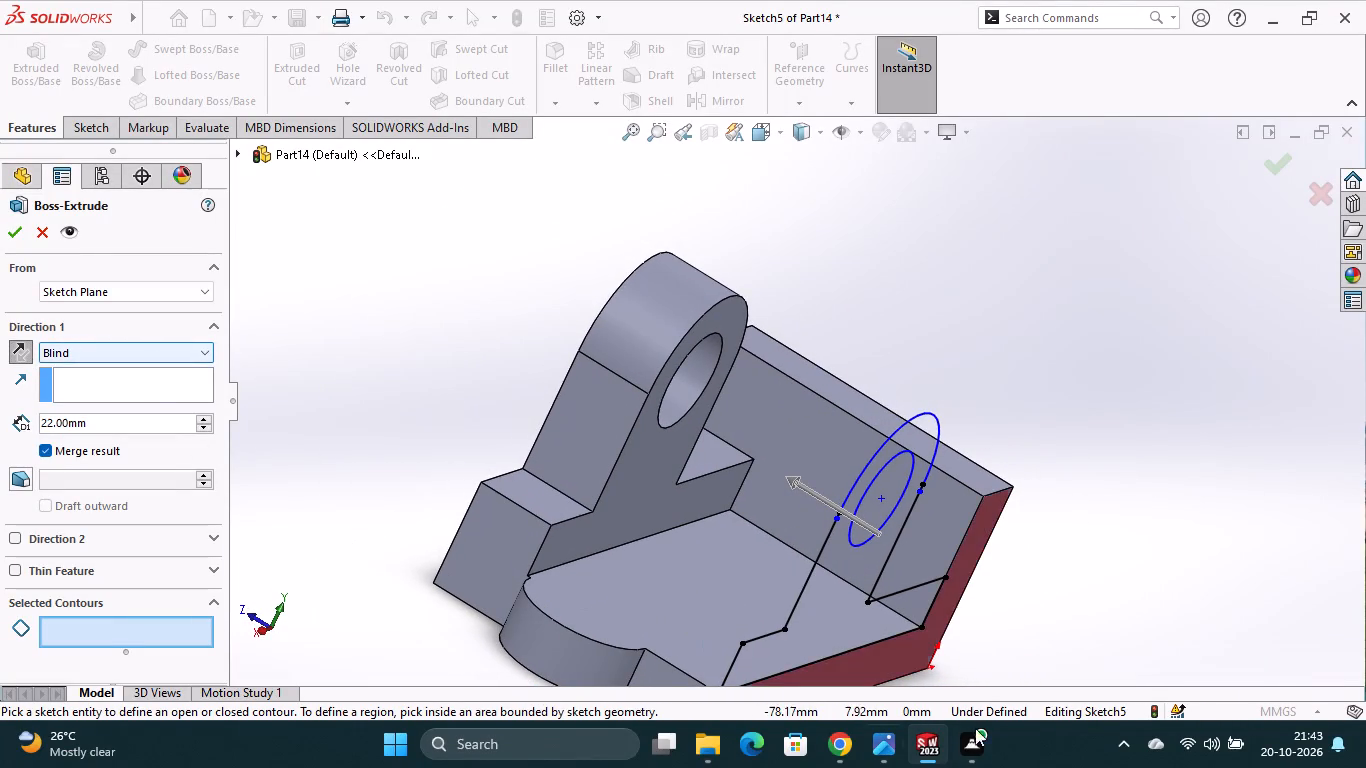
{"action": "left_click", "coordinate": [841, 596]}
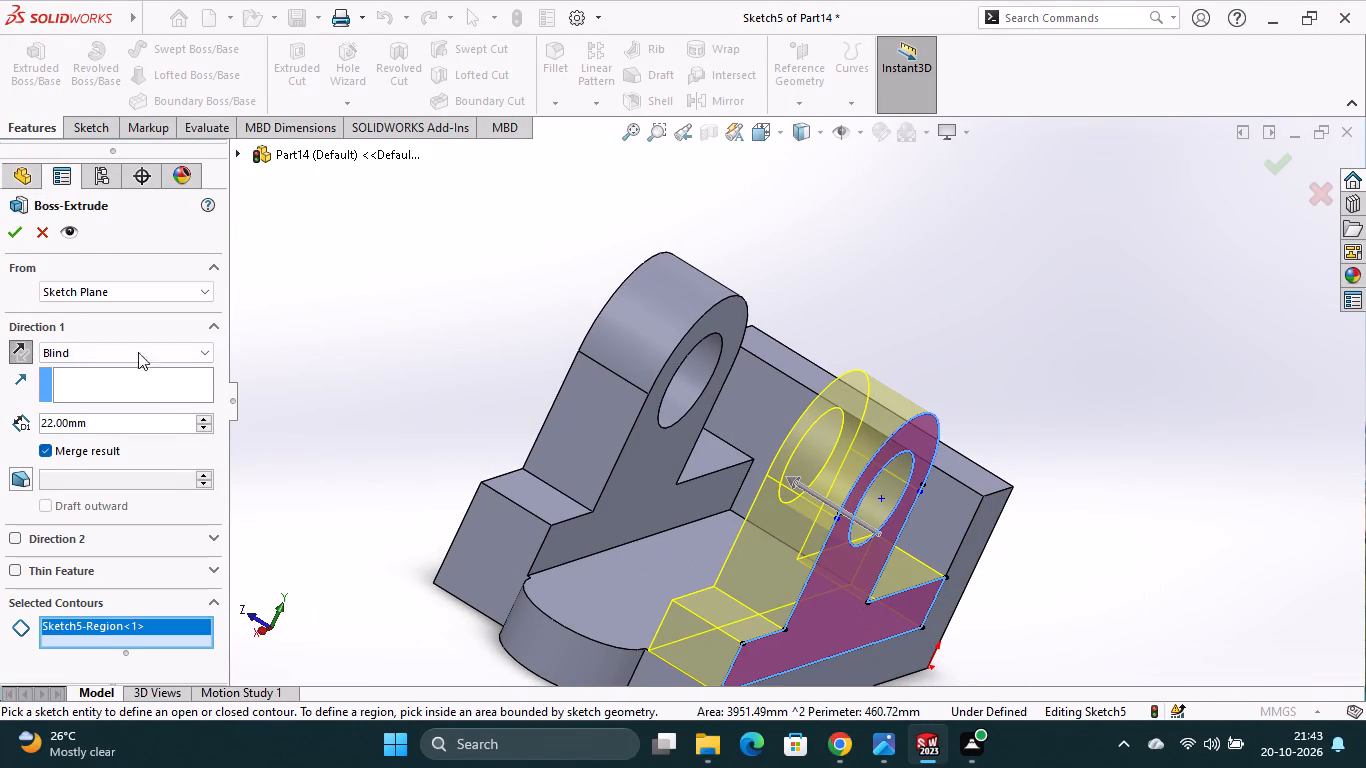
{"action": "left_click", "coordinate": [14, 237]}
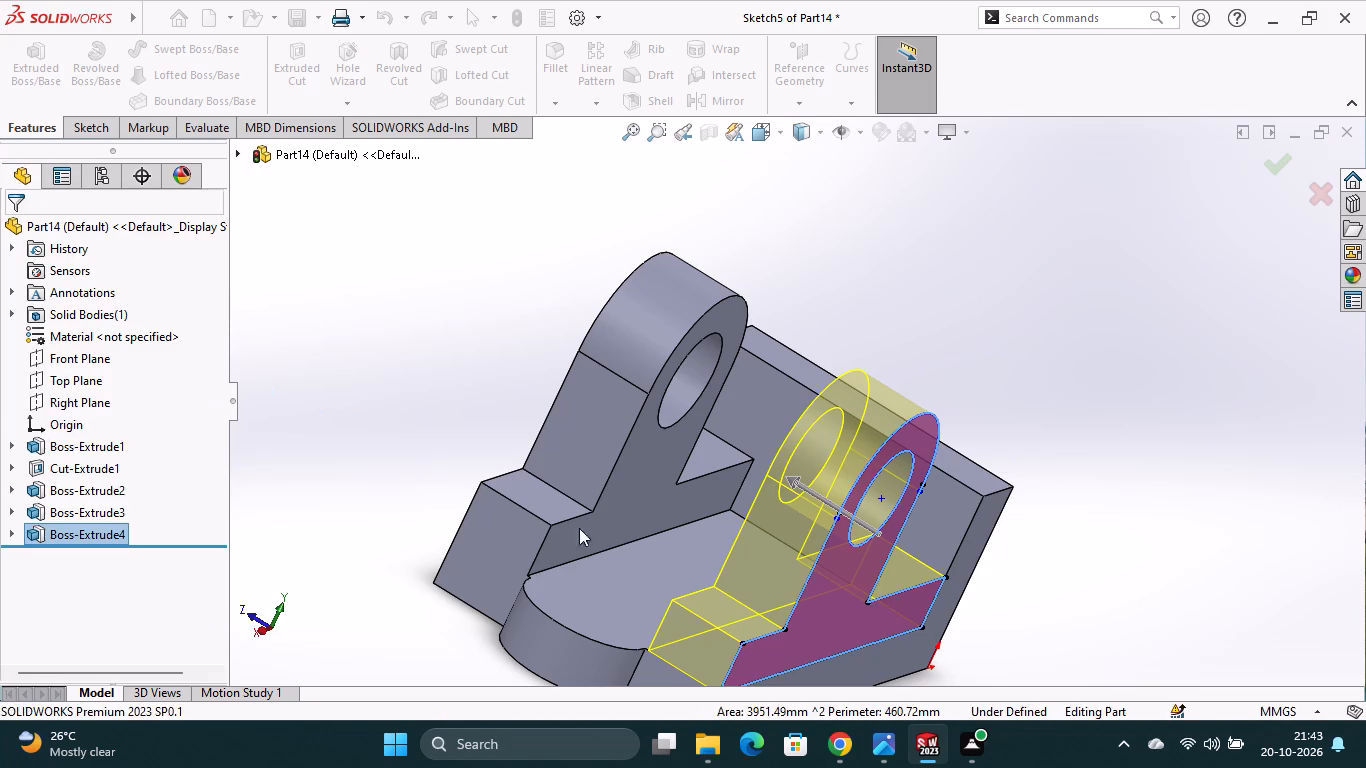
{"action": "middle_click_drag", "start_coordinate": [982, 596], "coordinate": [1029, 600]}
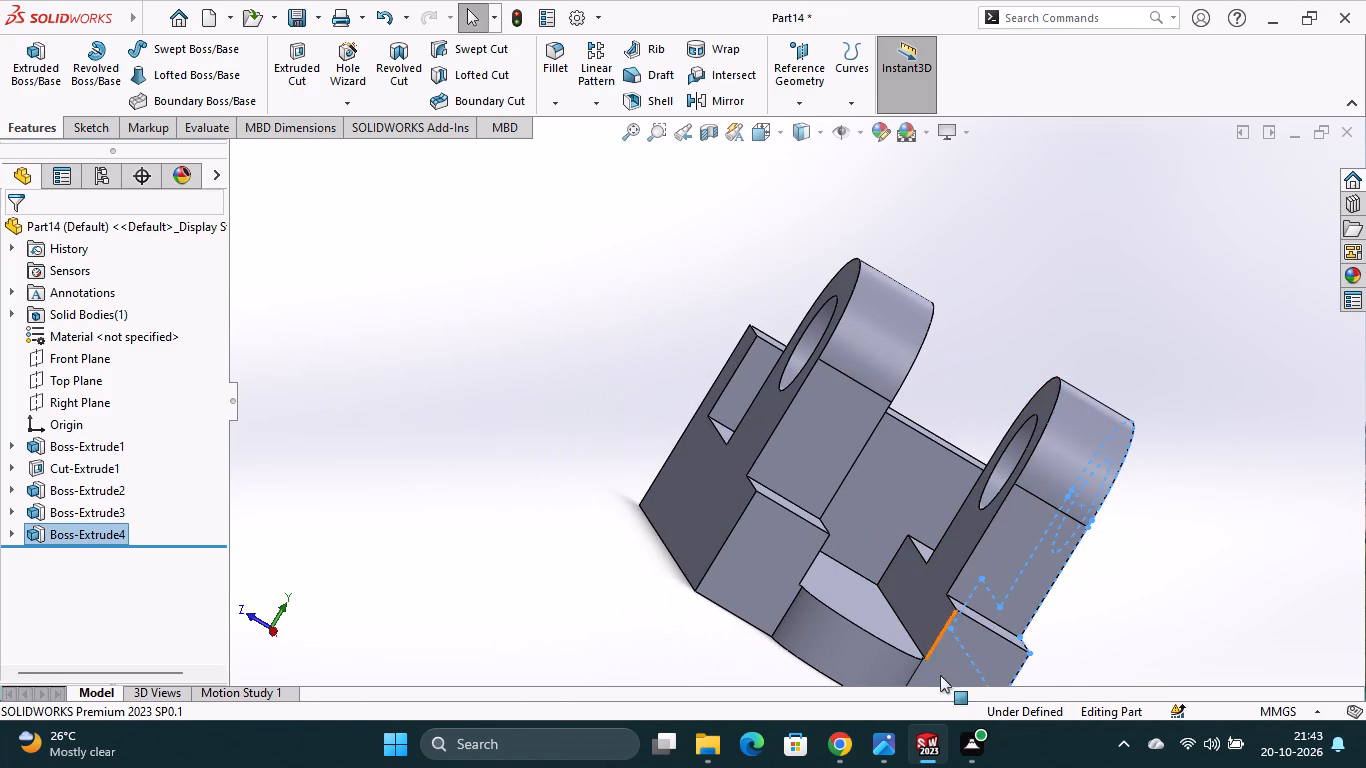
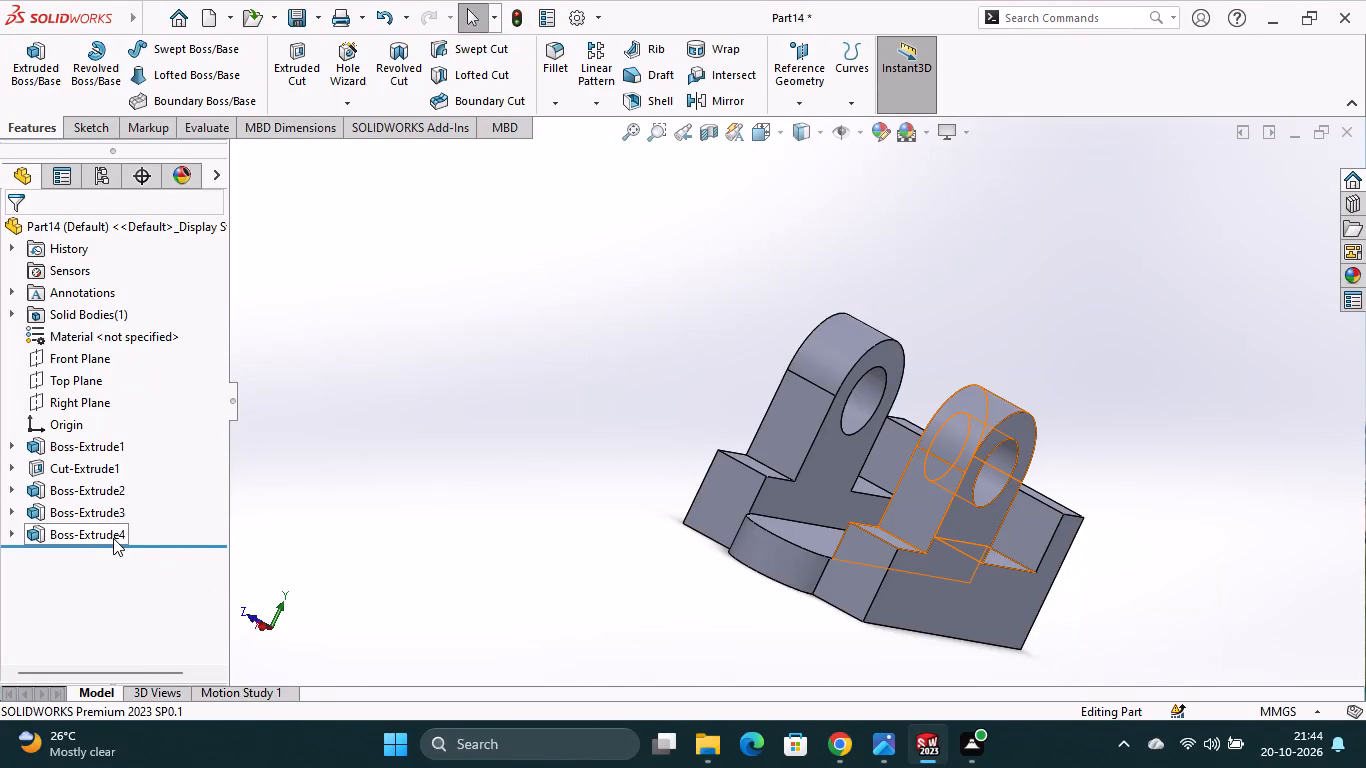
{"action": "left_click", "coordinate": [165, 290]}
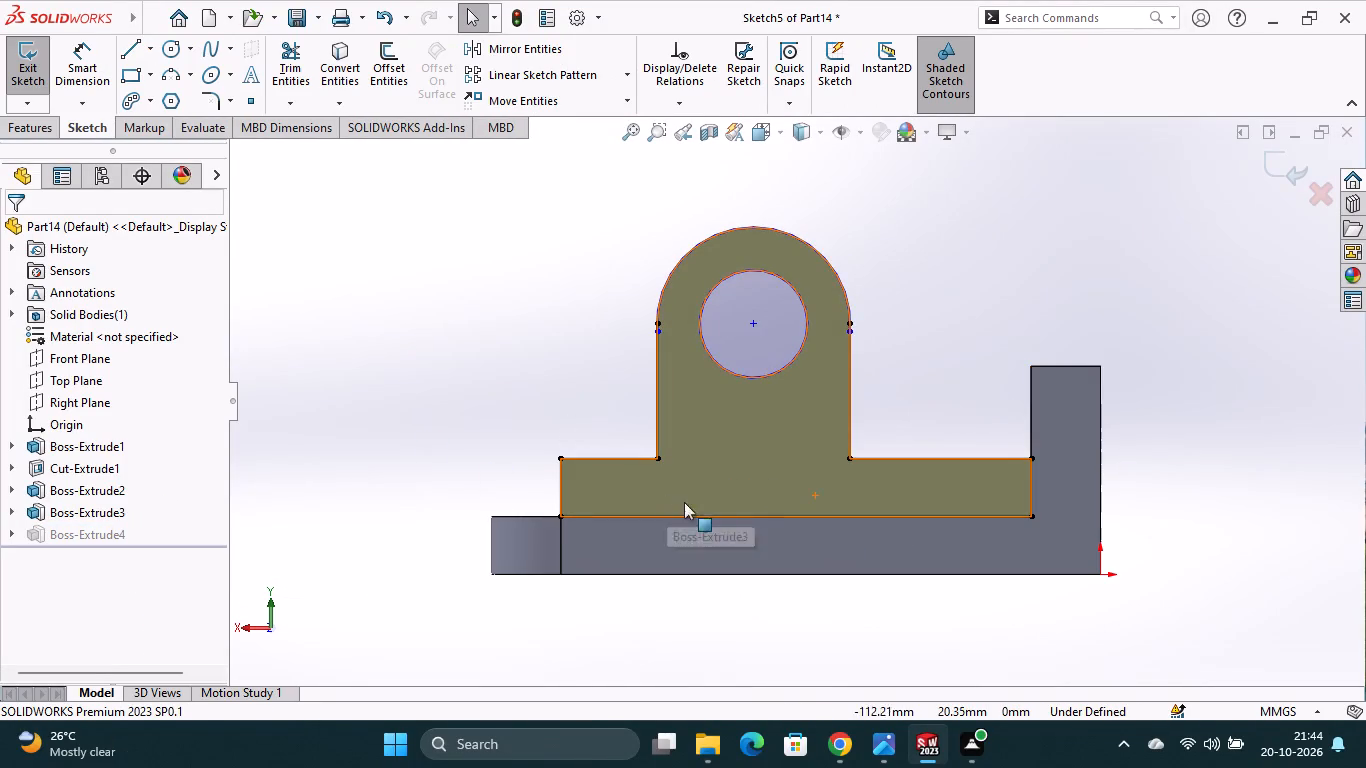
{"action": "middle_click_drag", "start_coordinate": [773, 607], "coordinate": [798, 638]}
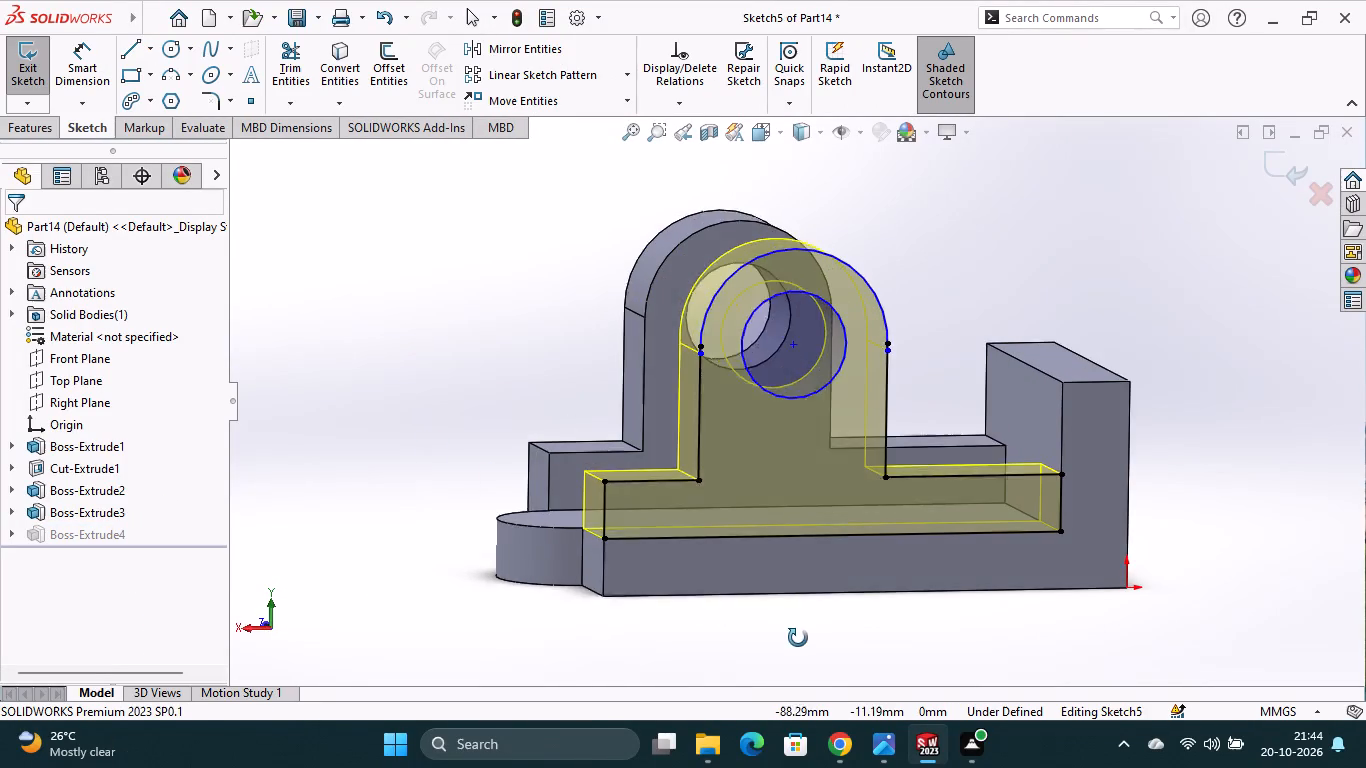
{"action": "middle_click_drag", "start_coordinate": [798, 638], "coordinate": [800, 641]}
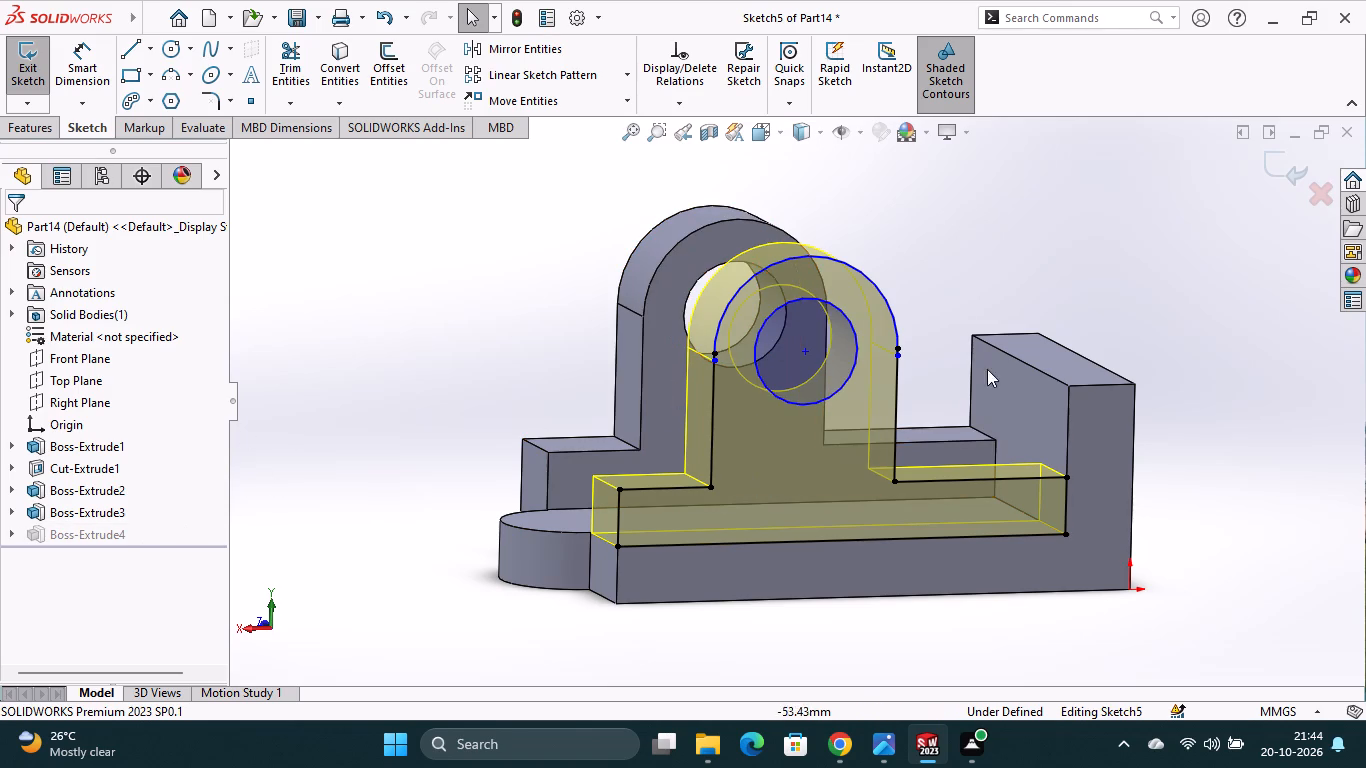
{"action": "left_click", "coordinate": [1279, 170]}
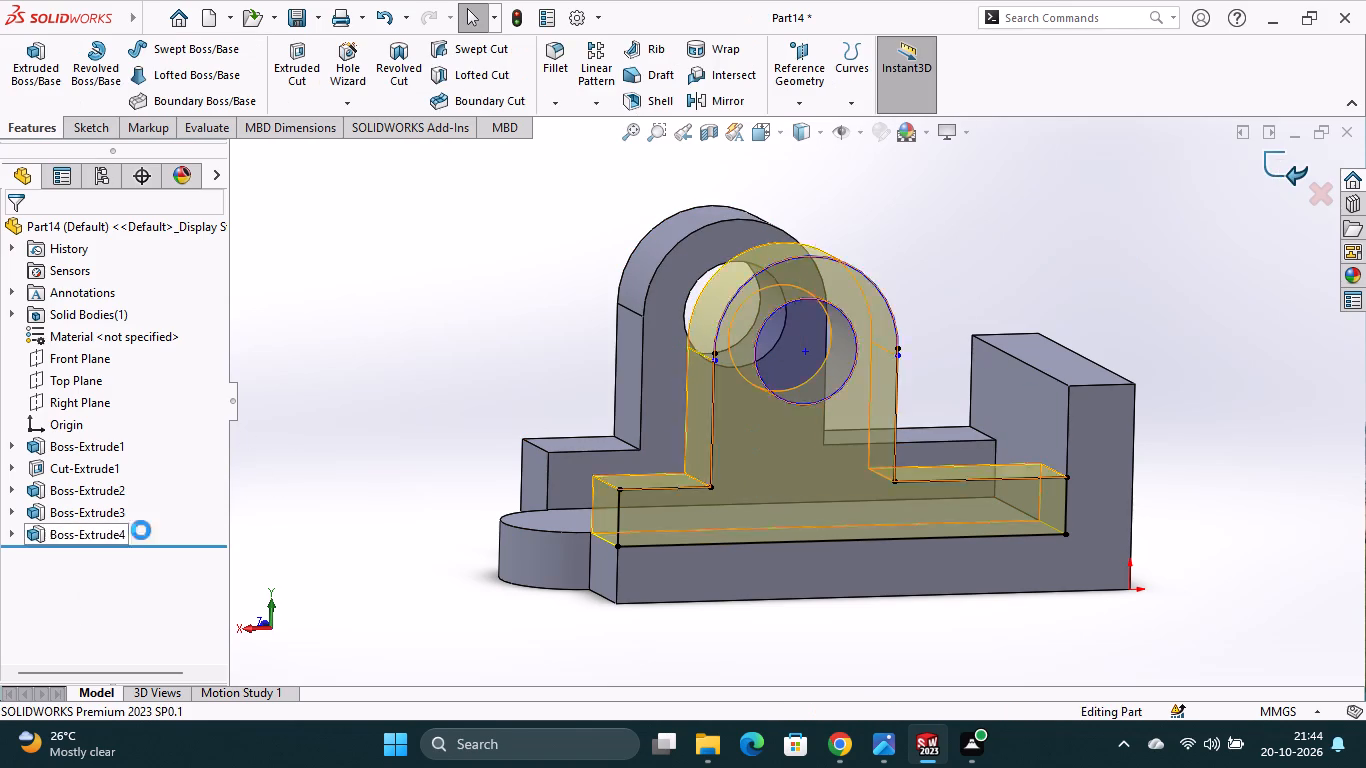
Delete the Boss-Extrude4 feature while keeping its sketch.
{"action": "right_click", "coordinate": [113, 535]}
{"action": "left_click", "coordinate": [183, 461]}
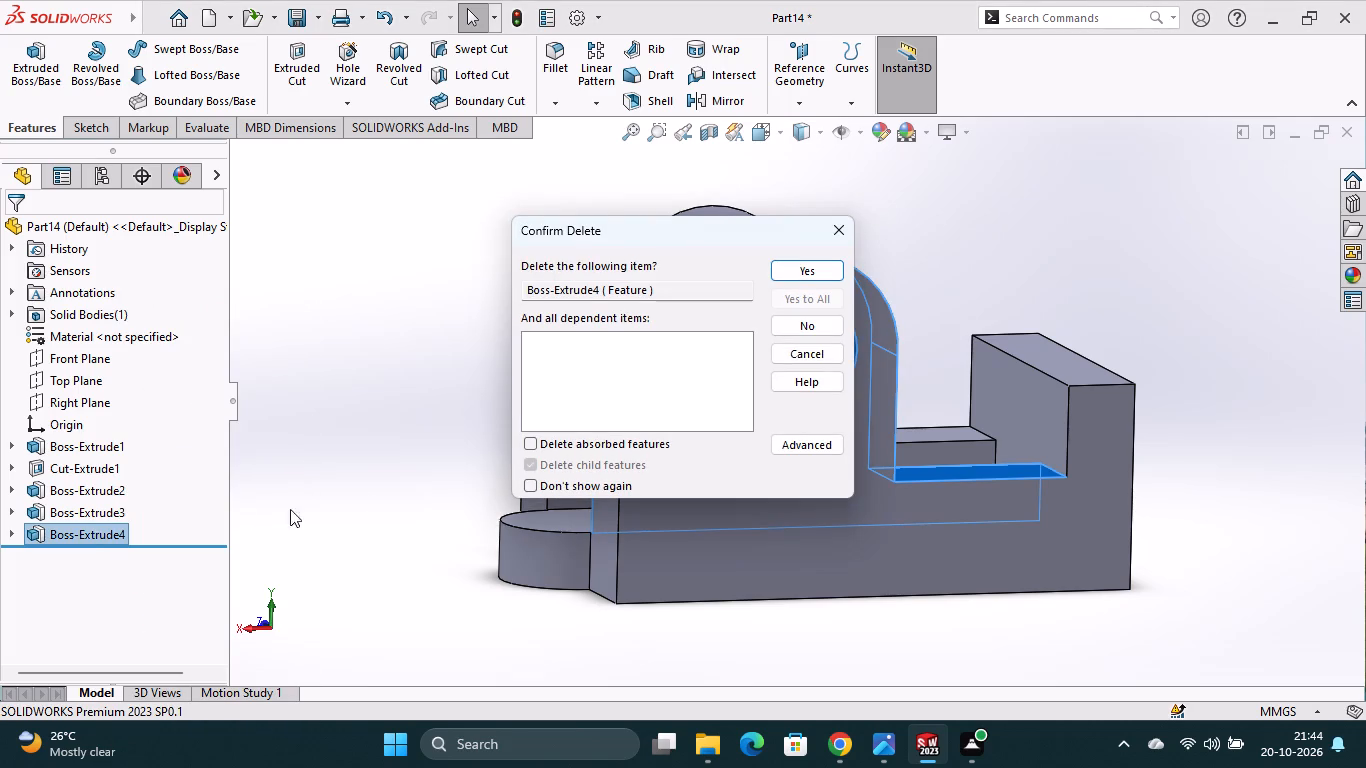
{"action": "left_click", "coordinate": [807, 272]}
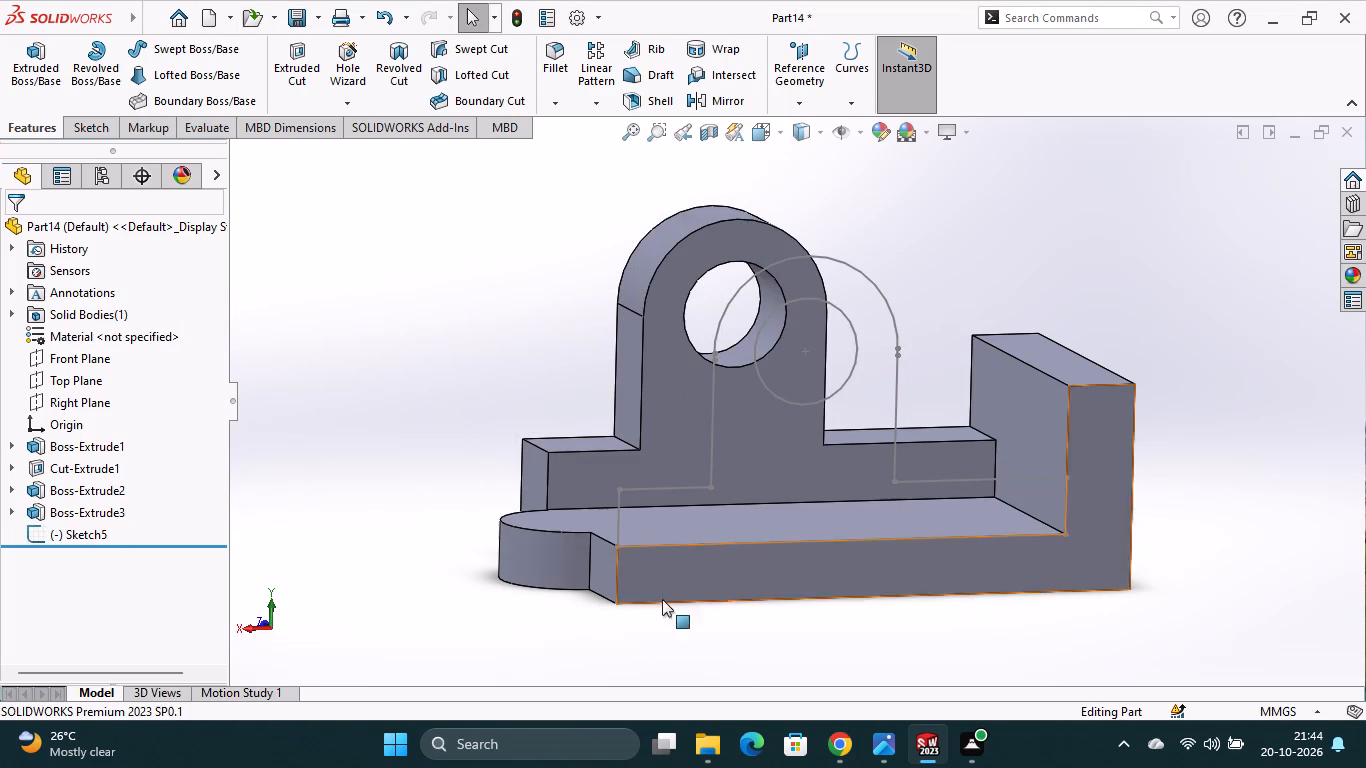
Edit Sketch5 and delete the lug's outer arc, inner circle and both vertical lines, leaving only the lower step profile.
{"action": "left_click", "coordinate": [103, 532]}
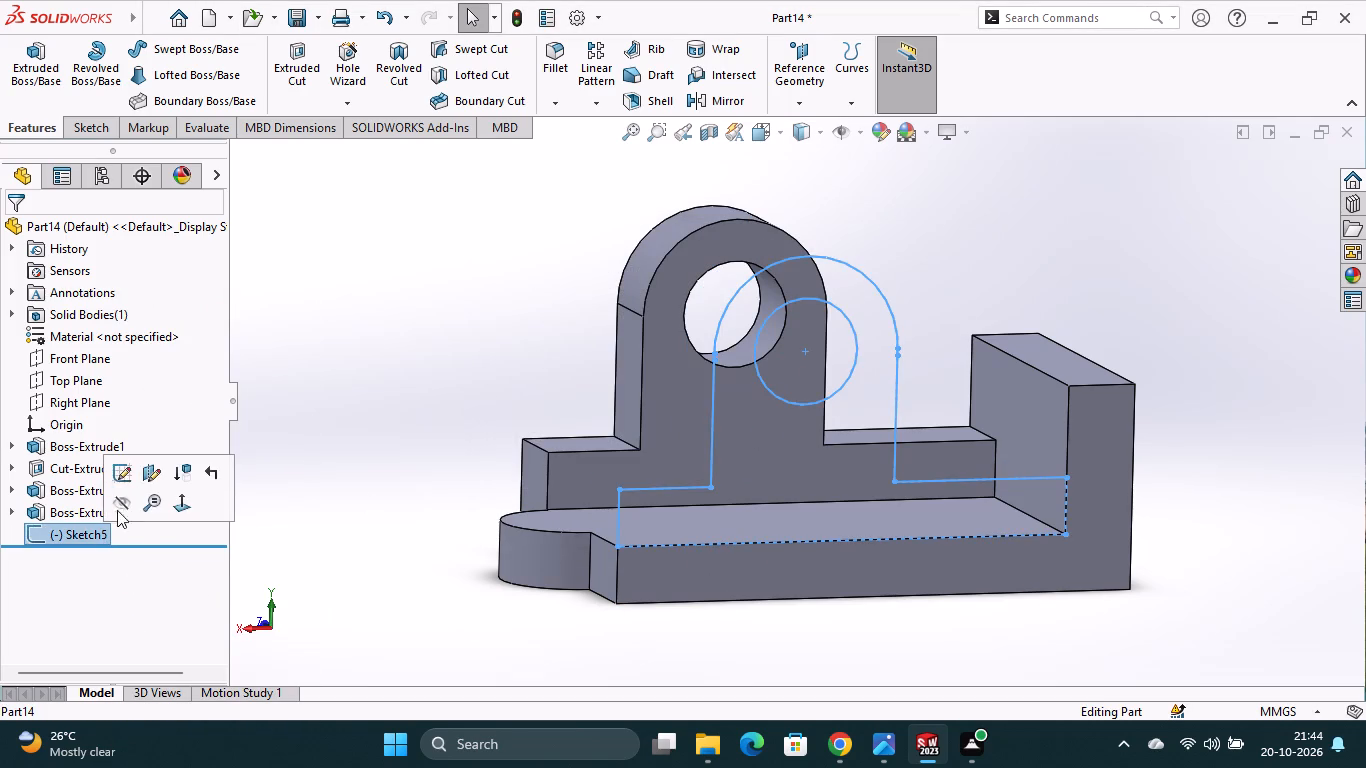
{"action": "left_click", "coordinate": [127, 480]}
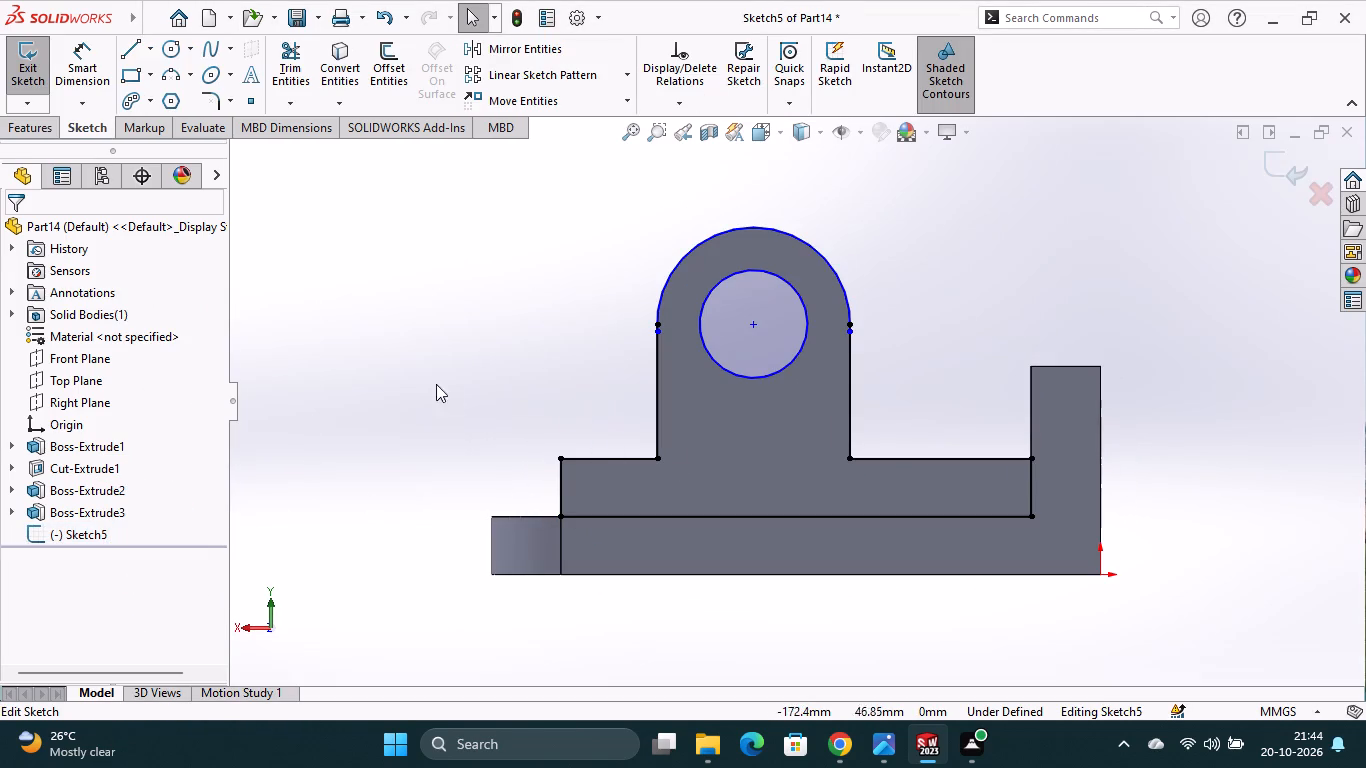
{"action": "right_click", "coordinate": [657, 396]}
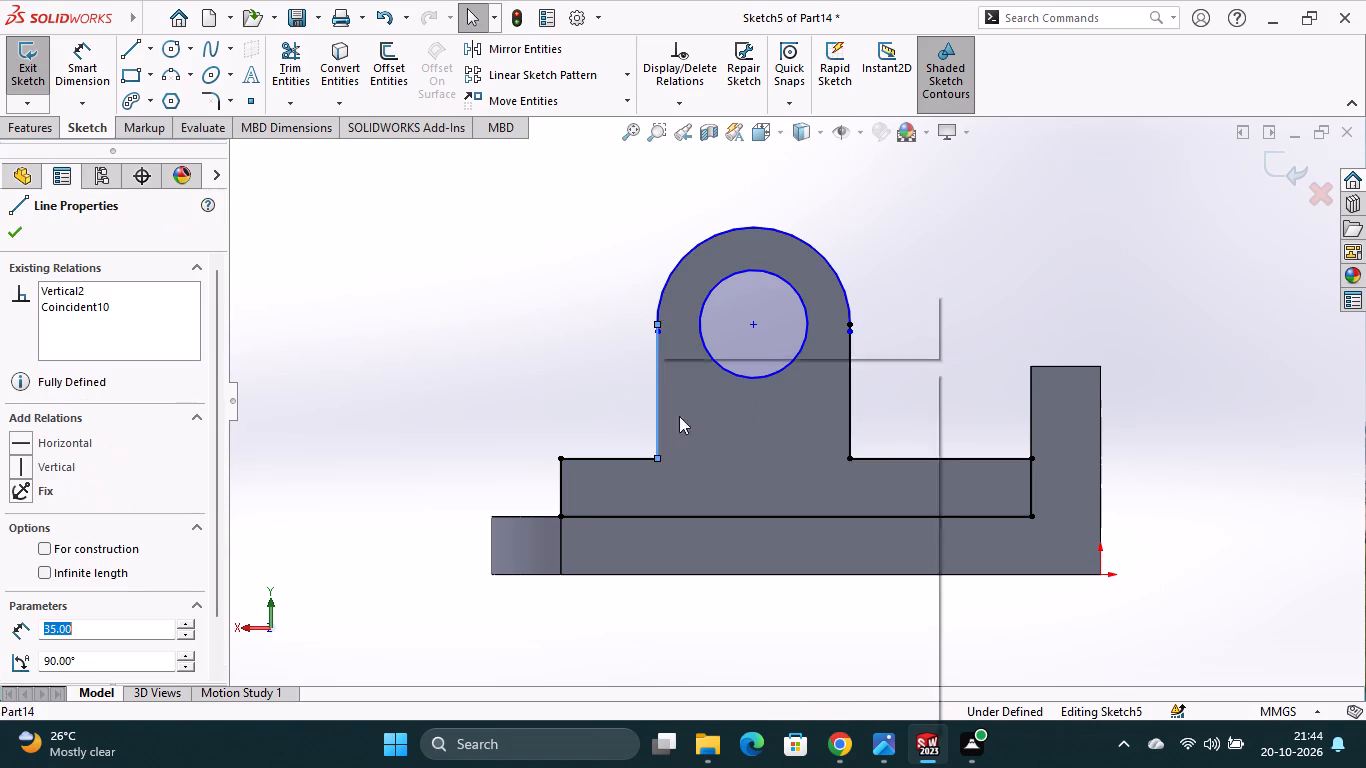
{"action": "left_click", "coordinate": [686, 684]}
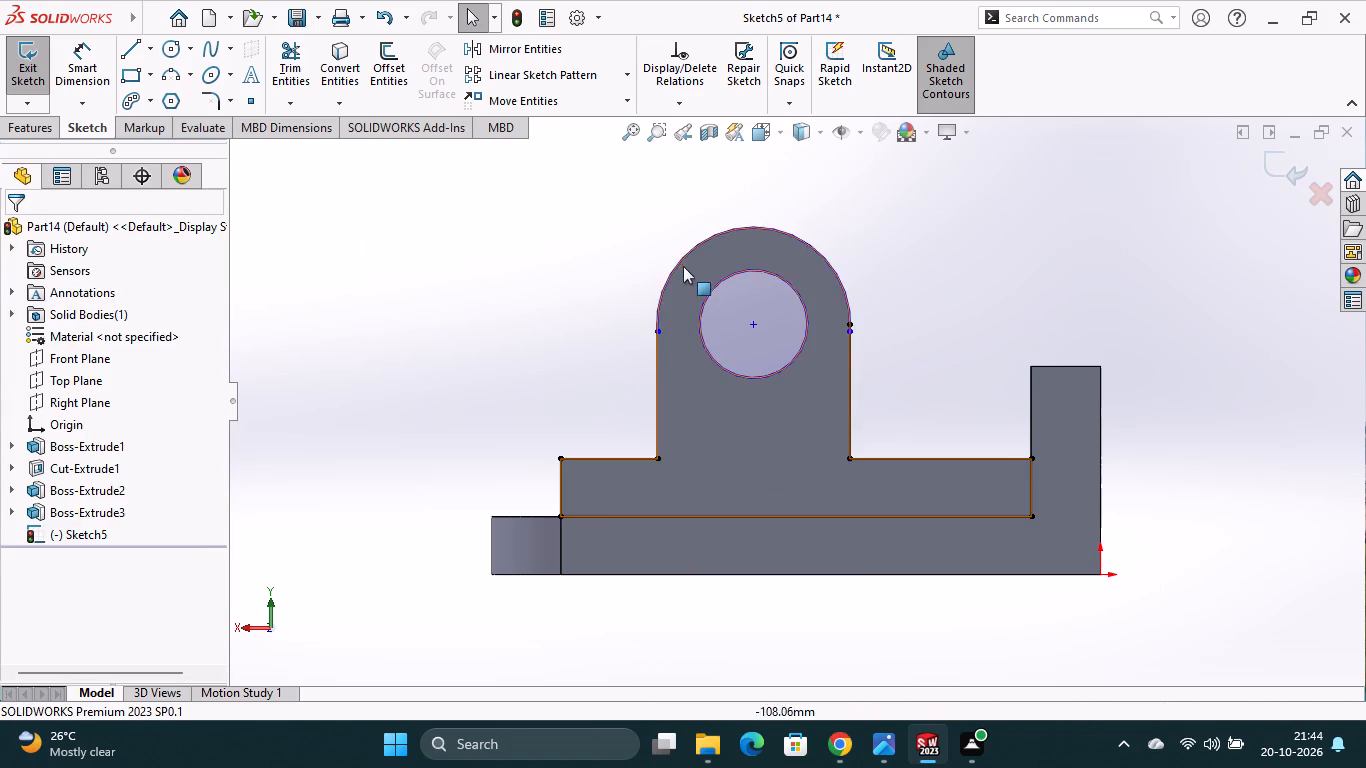
{"action": "right_click", "coordinate": [680, 260]}
{"action": "left_click", "coordinate": [759, 563]}
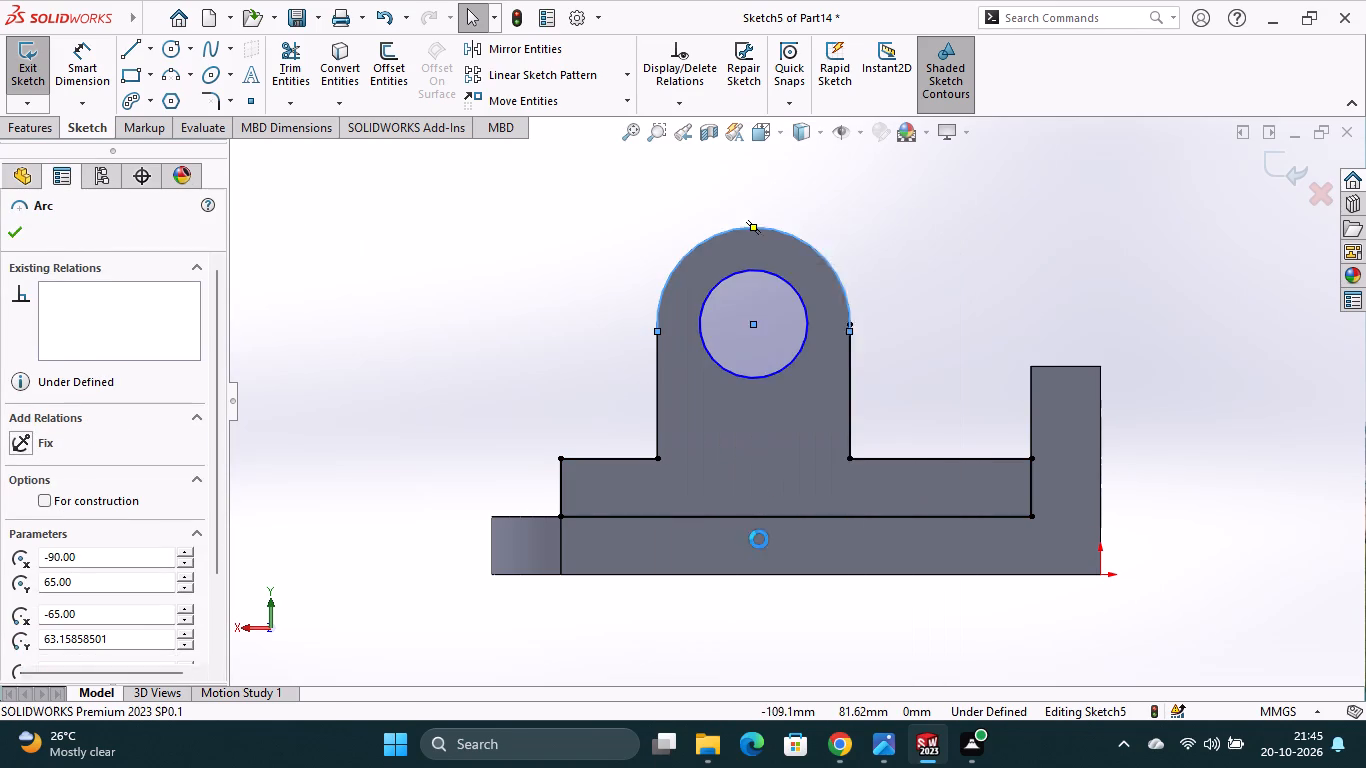
{"action": "right_click", "coordinate": [757, 274]}
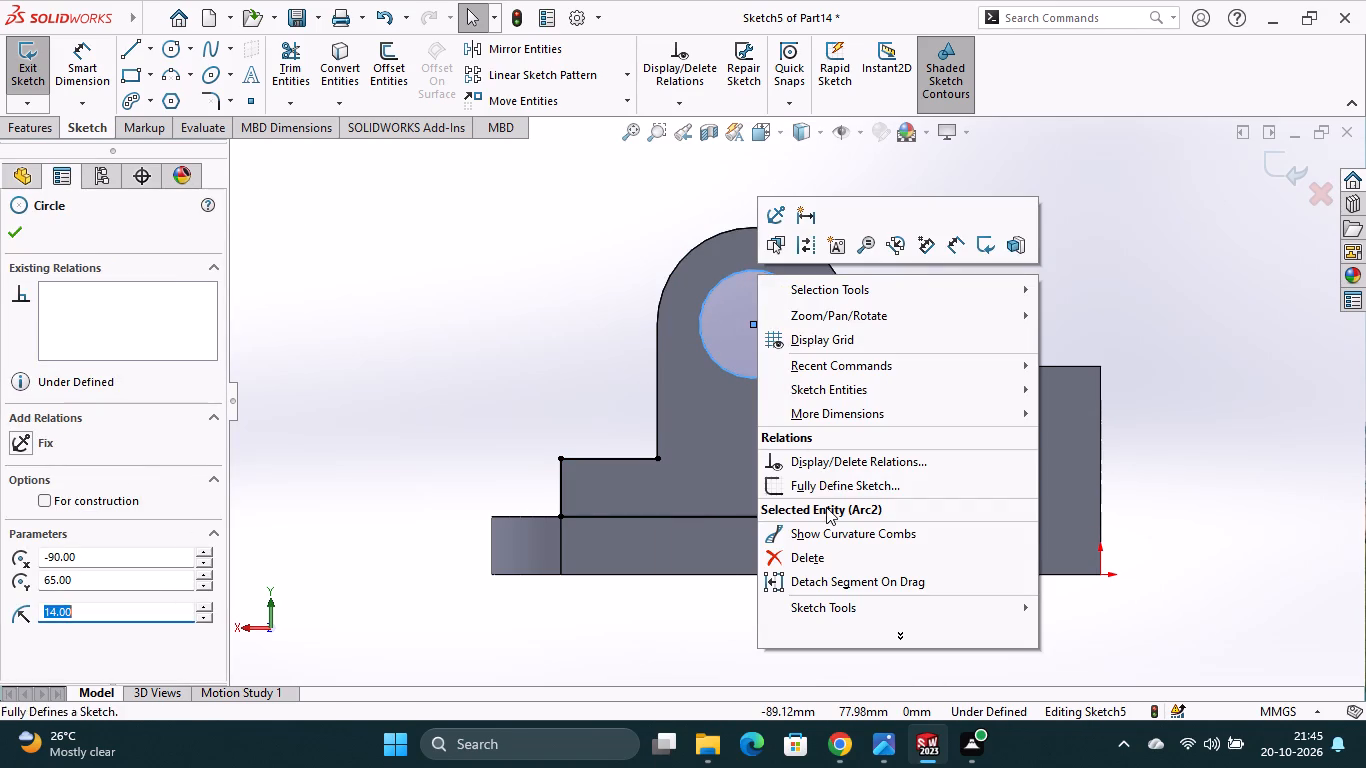
{"action": "left_click", "coordinate": [819, 551]}
{"action": "right_click", "coordinate": [850, 371]}
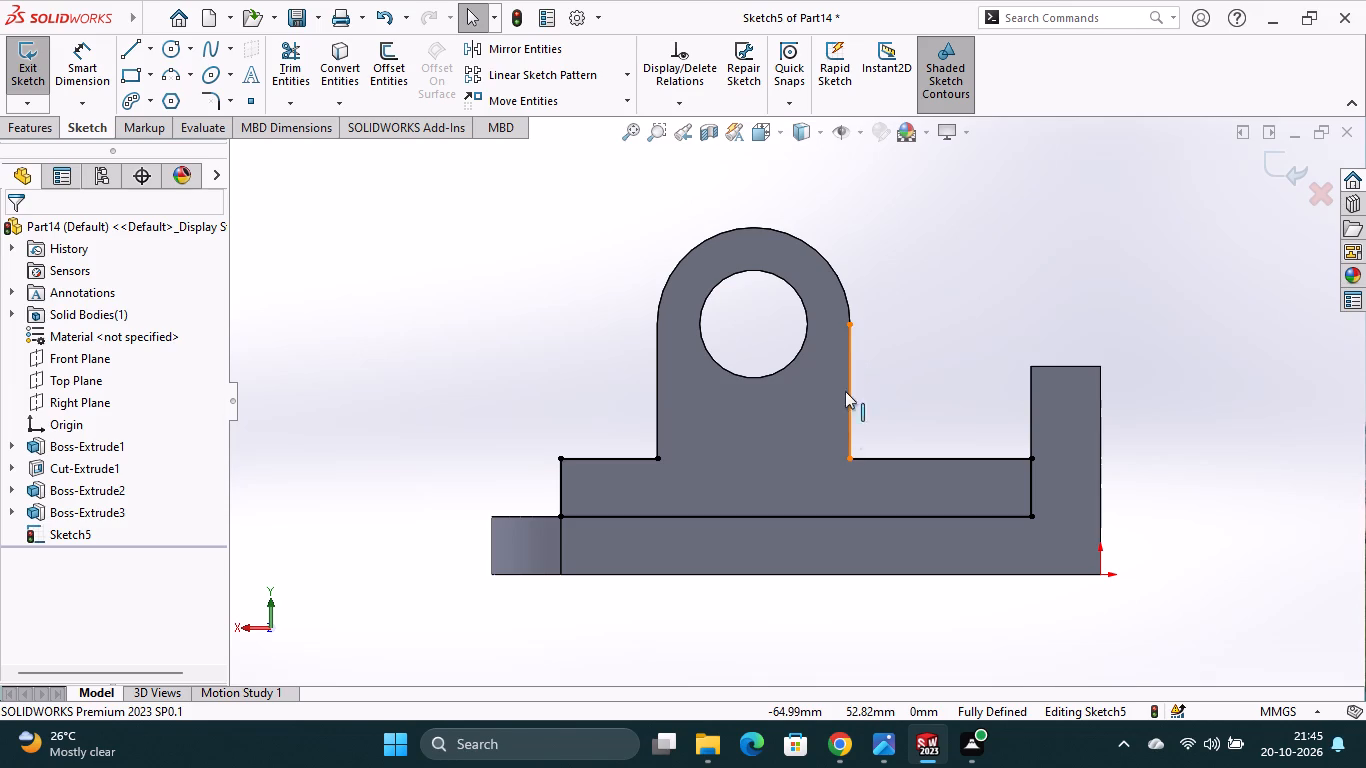
{"action": "left_click", "coordinate": [878, 650]}
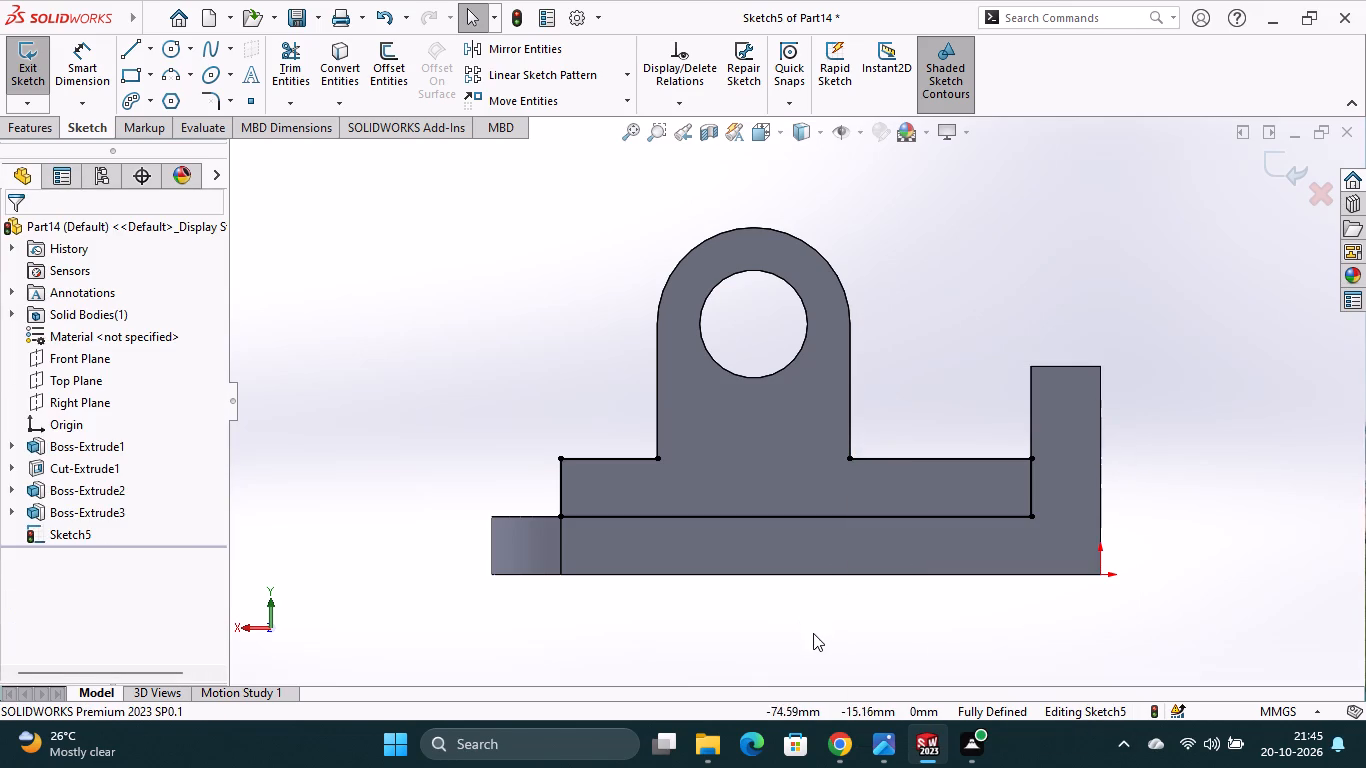
Draw a horizontal line closing the gap between the two open top endpoints of the step profile.
{"action": "middle_click_drag", "start_coordinate": [813, 634], "coordinate": [848, 647]}
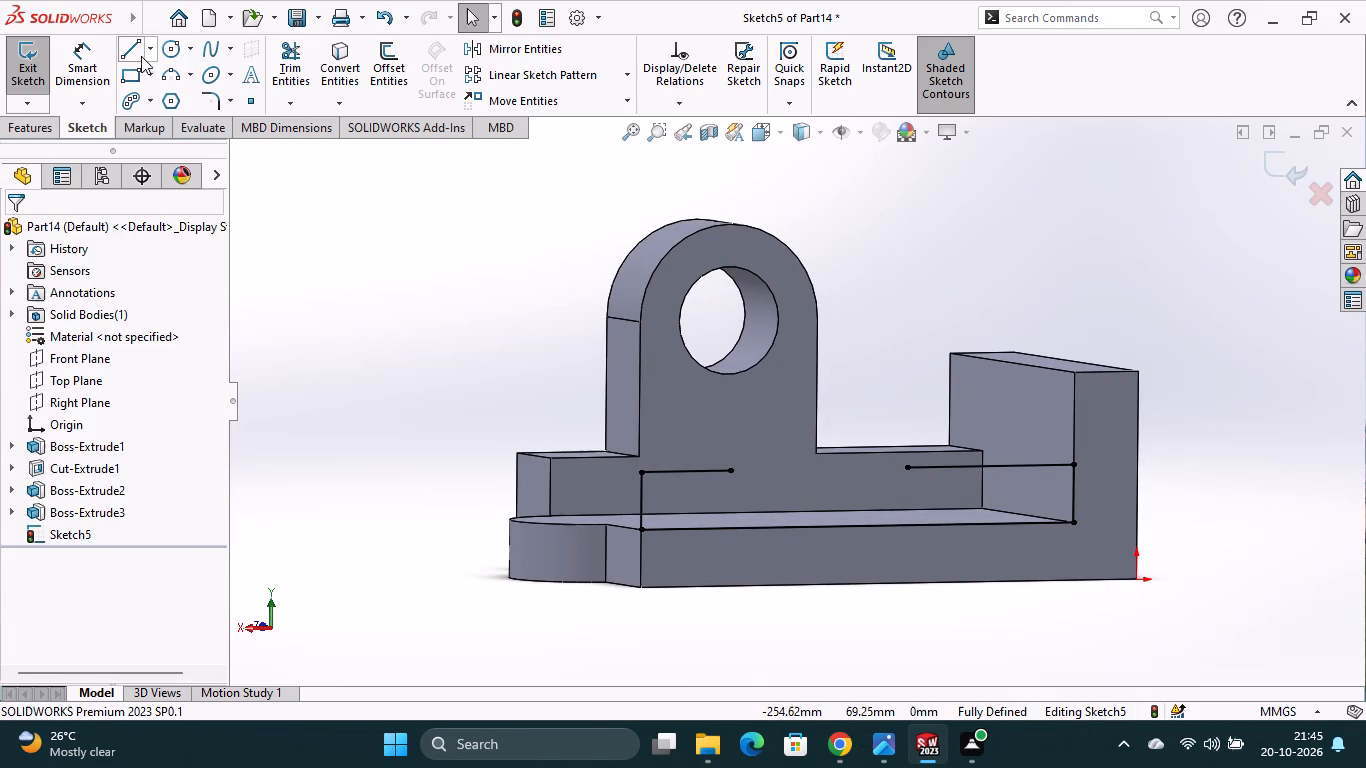
{"action": "left_click", "coordinate": [137, 54]}
{"action": "left_click", "coordinate": [733, 468]}
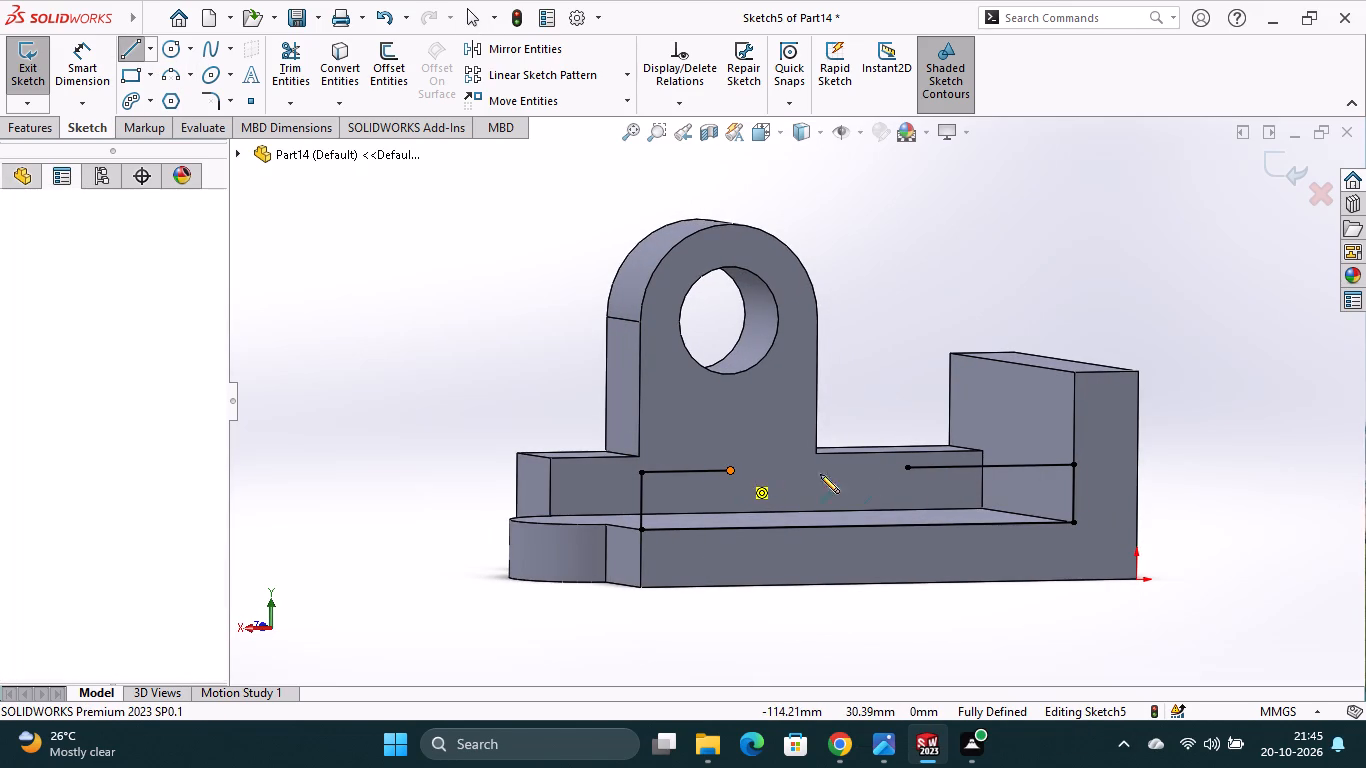
{"action": "left_click", "coordinate": [906, 469]}
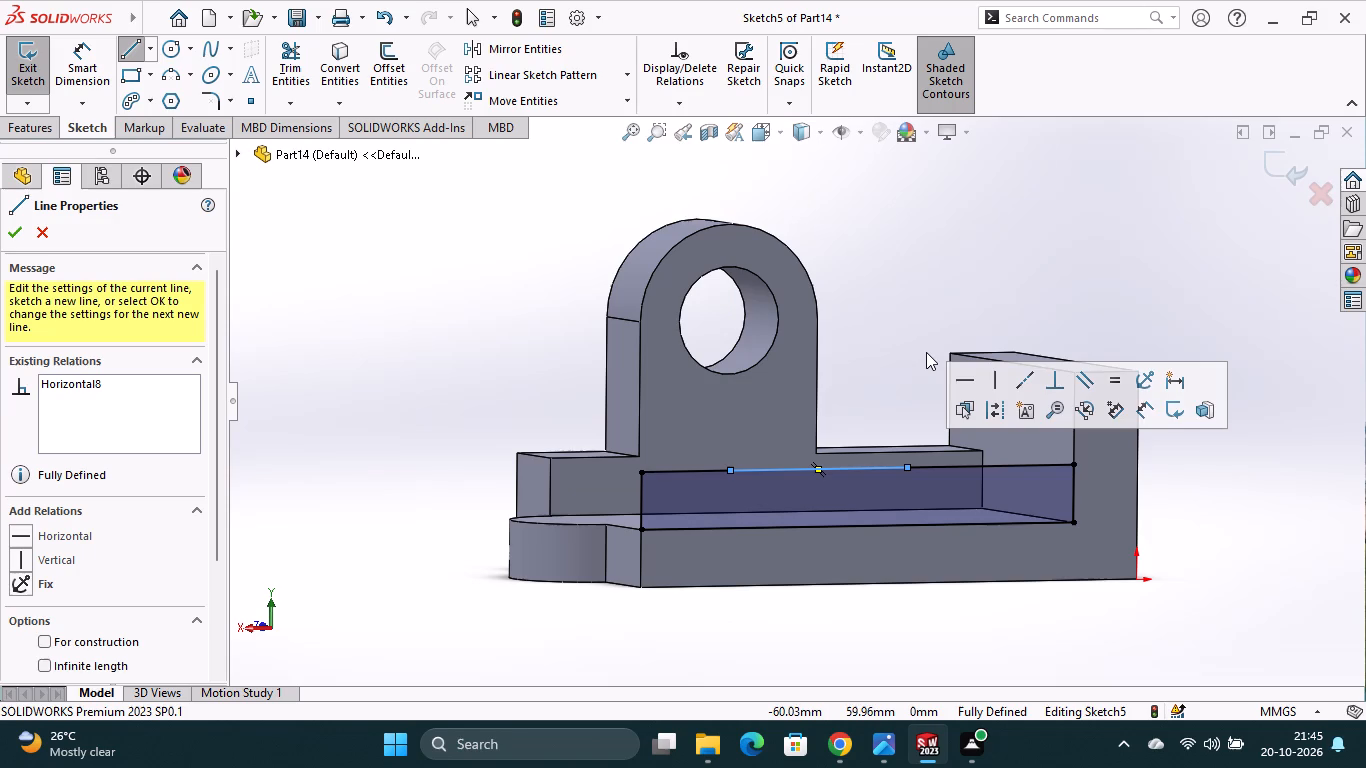
{"action": "key", "text": "Escape"}
Extrude the closed step profile 12 mm as a blind boss in the reversed direction, merged with the base.
{"action": "left_click", "coordinate": [32, 126]}
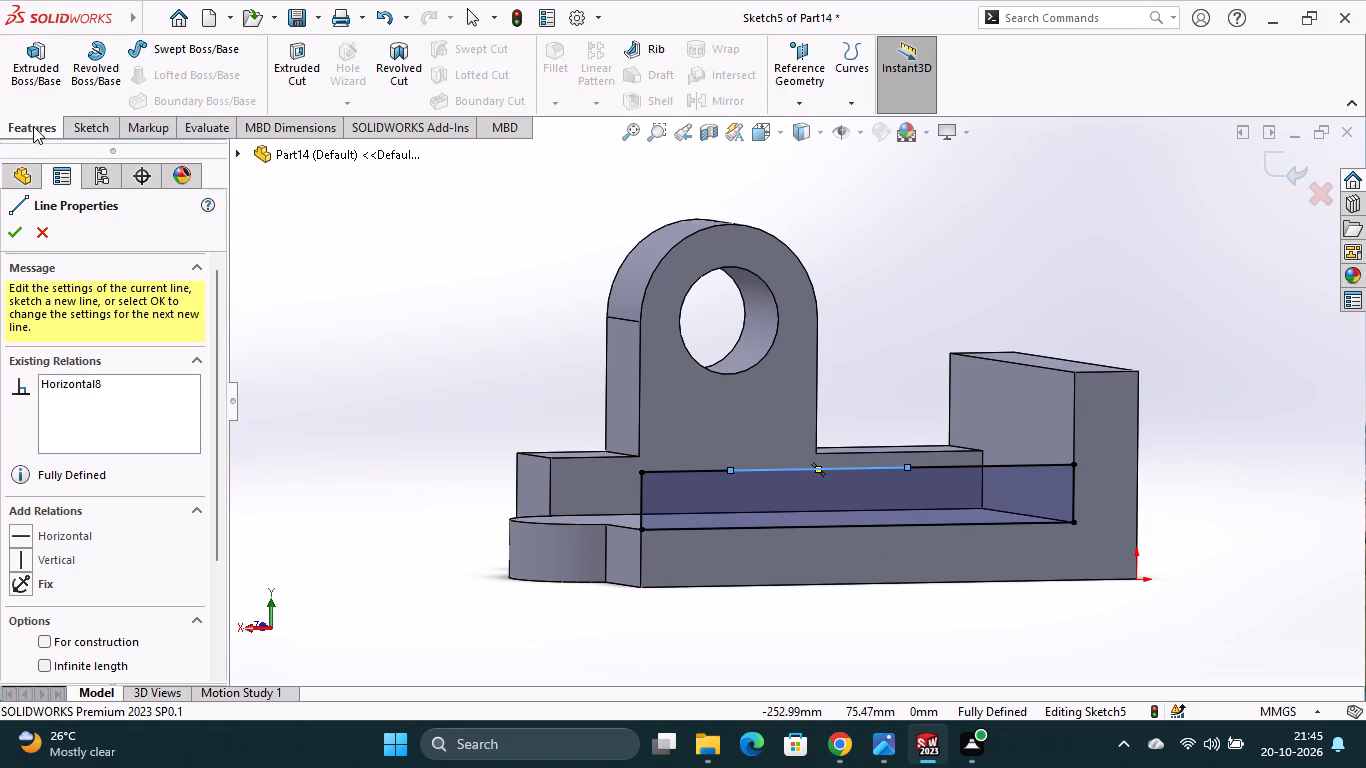
{"action": "left_click", "coordinate": [41, 95]}
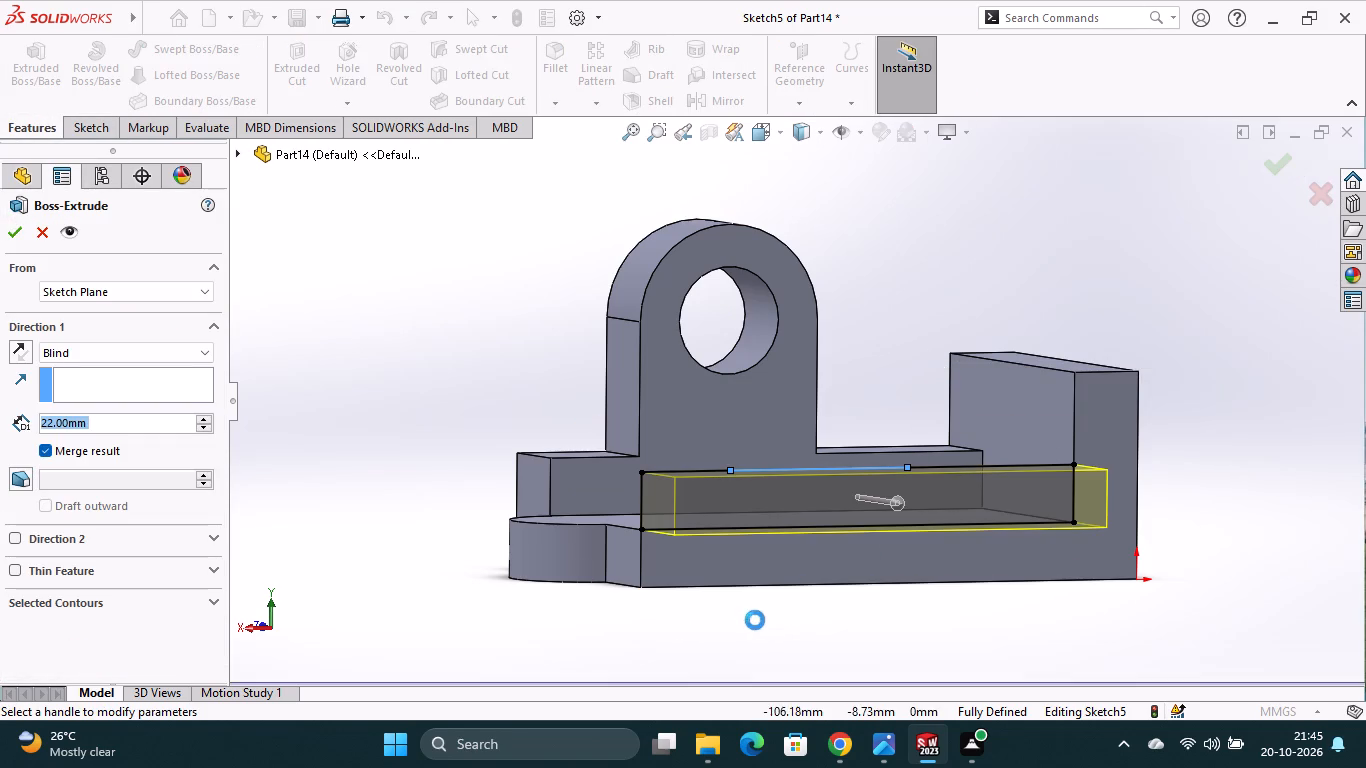
{"action": "left_click", "coordinate": [25, 355]}
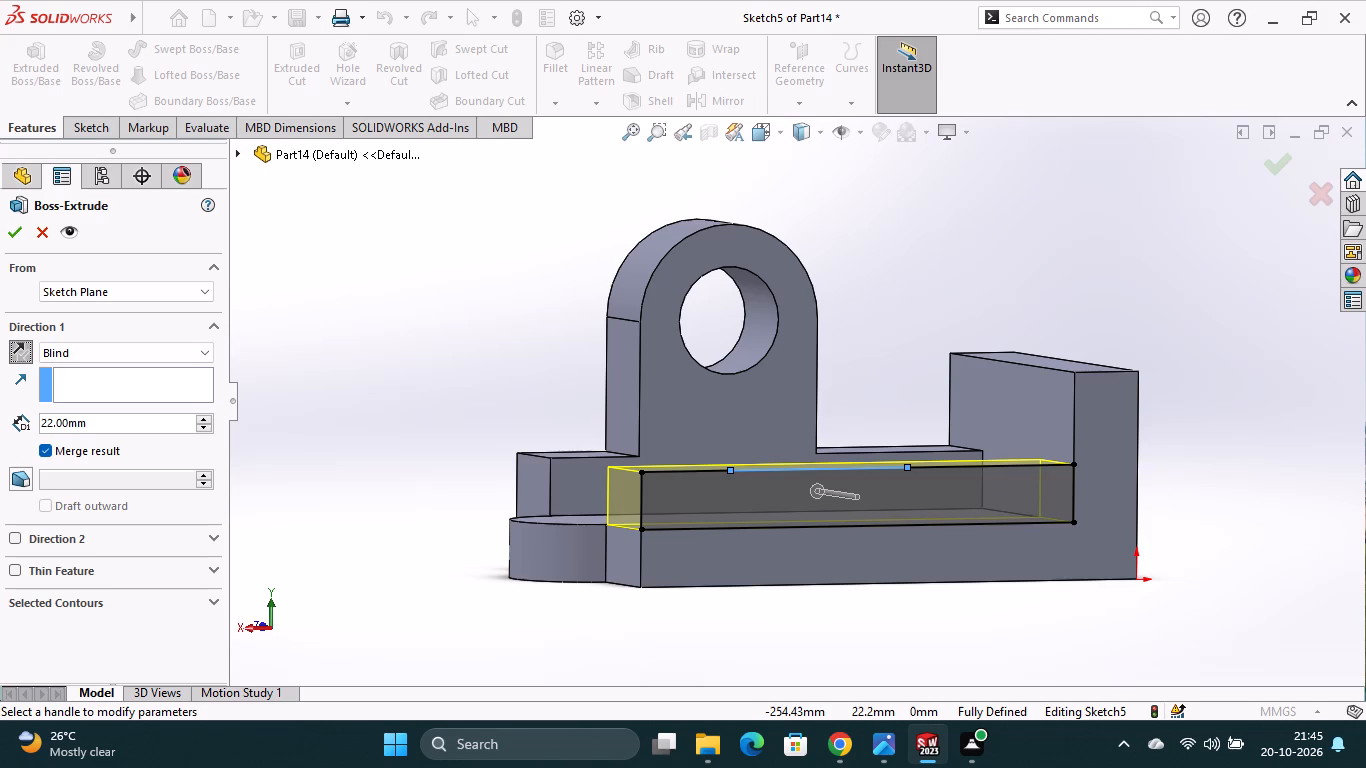
{"action": "left_click_drag", "start_coordinate": [98, 417], "coordinate": [42, 419]}
{"action": "type", "text": "12"}
{"action": "key", "text": "Return"}
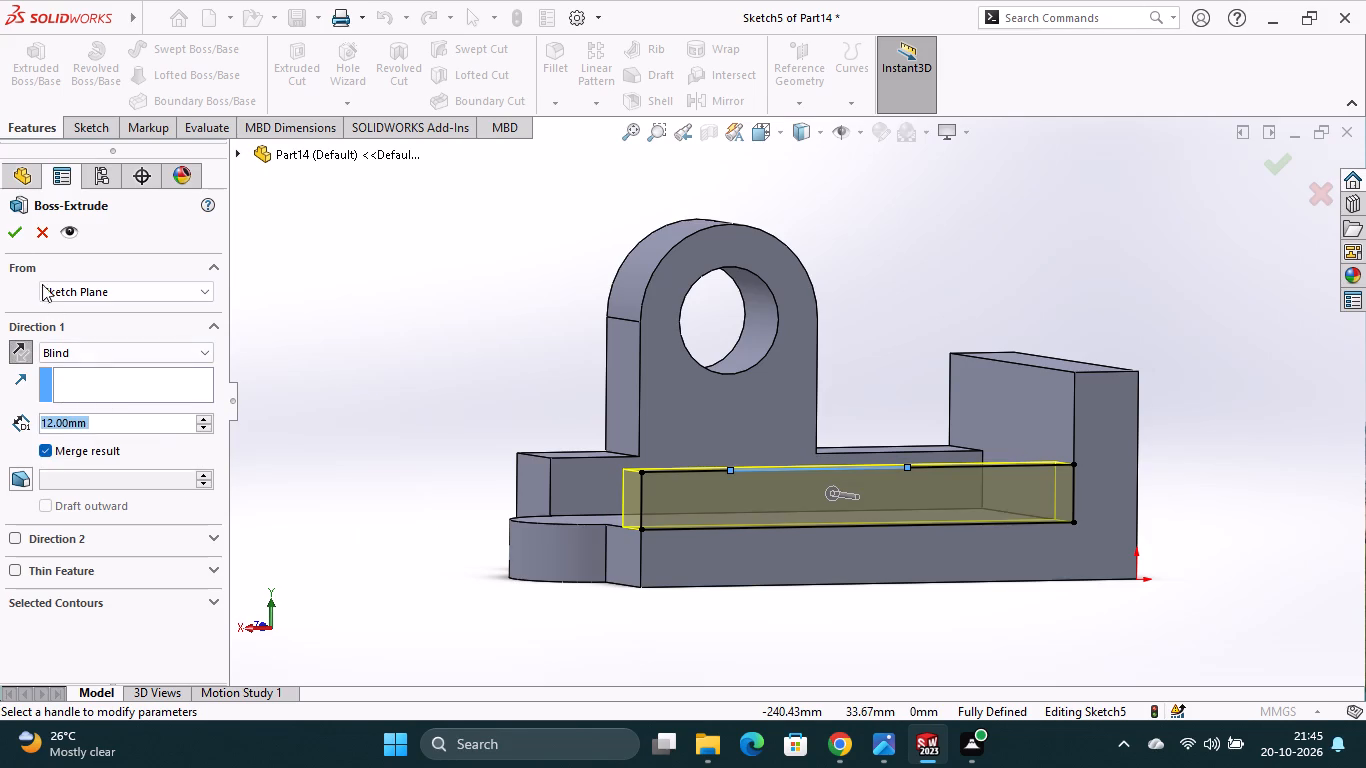
{"action": "left_click", "coordinate": [21, 236]}
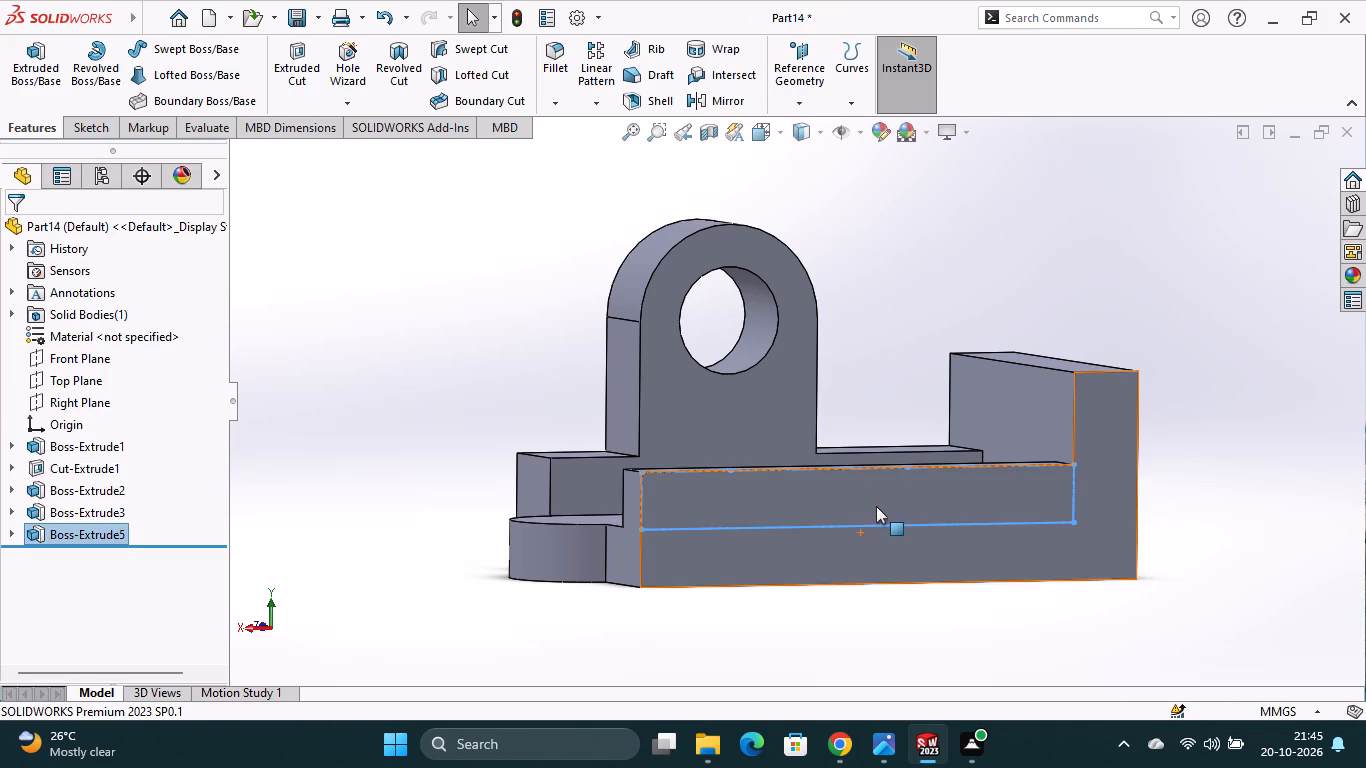
Sketch a closed rectangle on the base's near side face, 50 mm wide and about 50 mm tall, its top at the rear lug's arc ends.
{"action": "left_click", "coordinate": [881, 498]}
{"action": "left_click", "coordinate": [972, 443]}
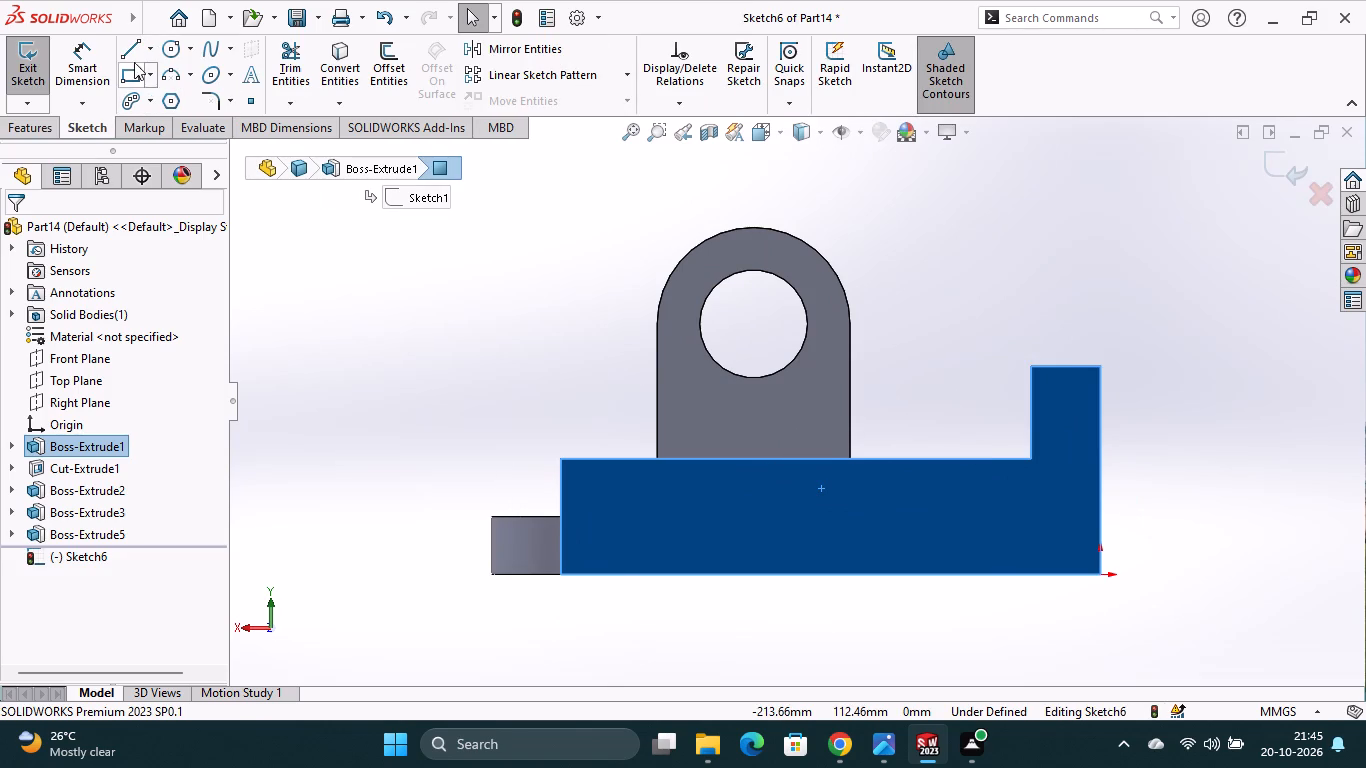
{"action": "left_click", "coordinate": [127, 55]}
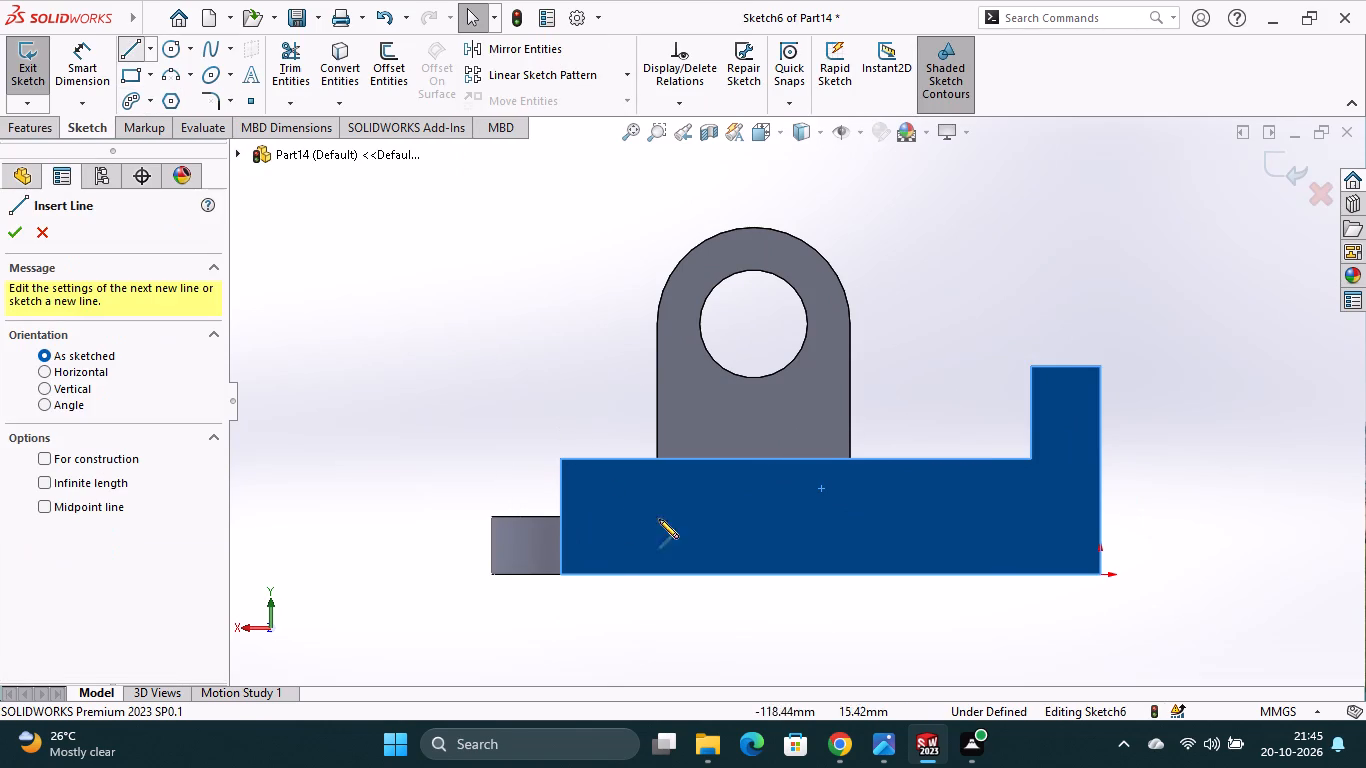
{"action": "left_click", "coordinate": [658, 456]}
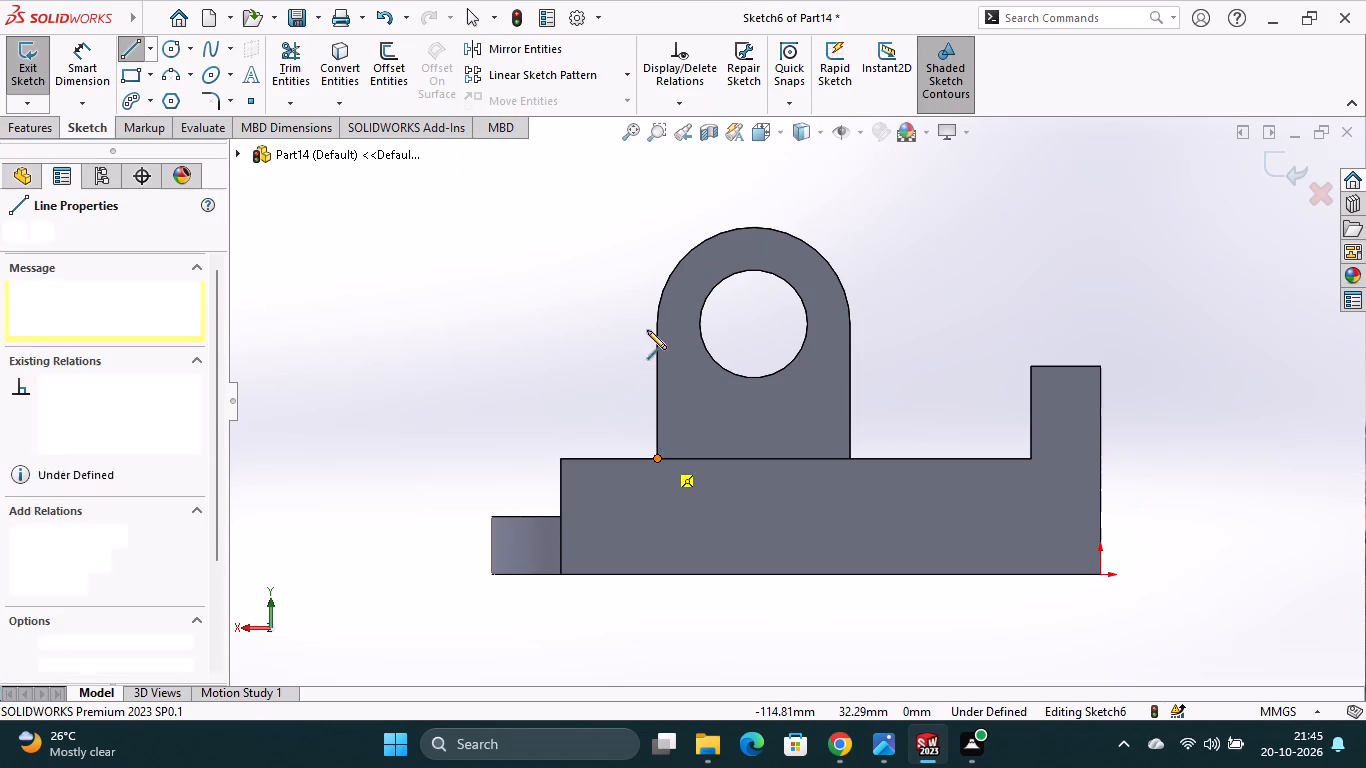
{"action": "left_click", "coordinate": [654, 321]}
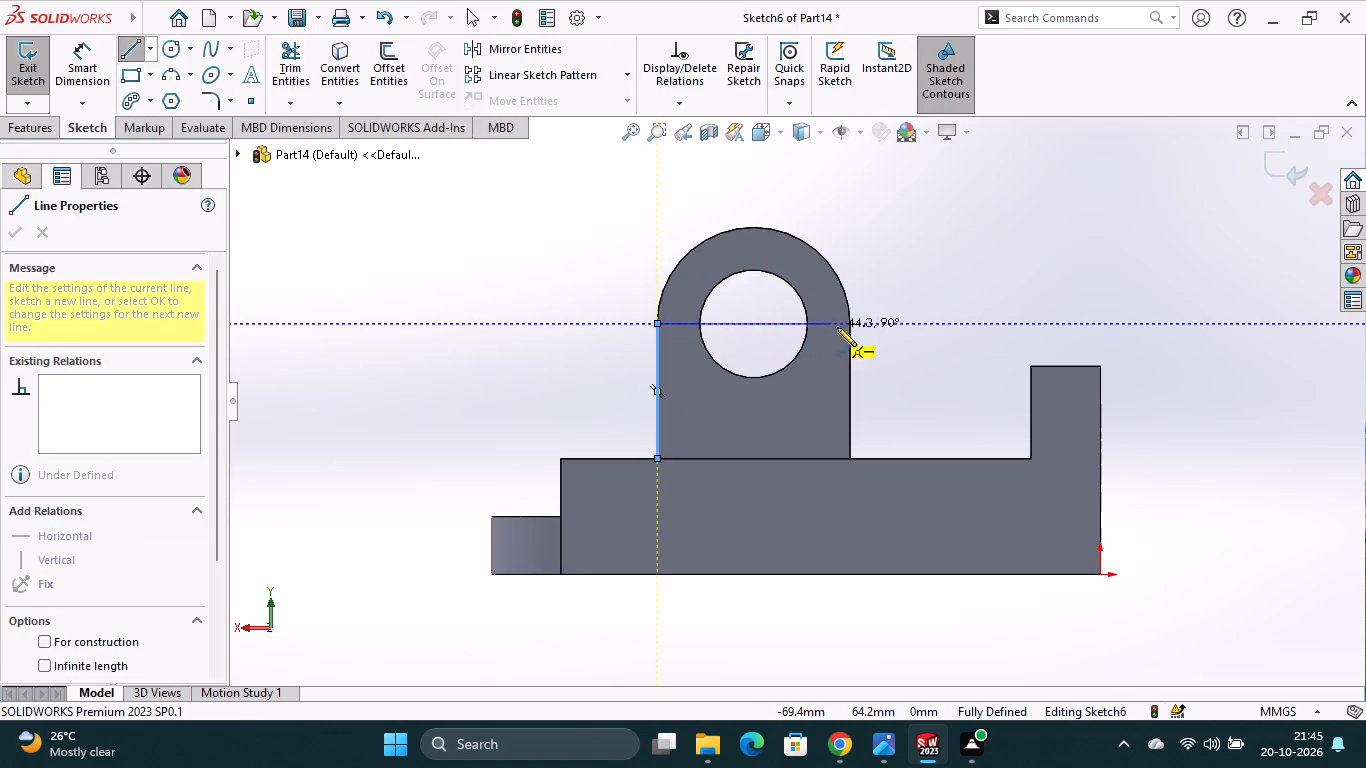
{"action": "left_click", "coordinate": [850, 326]}
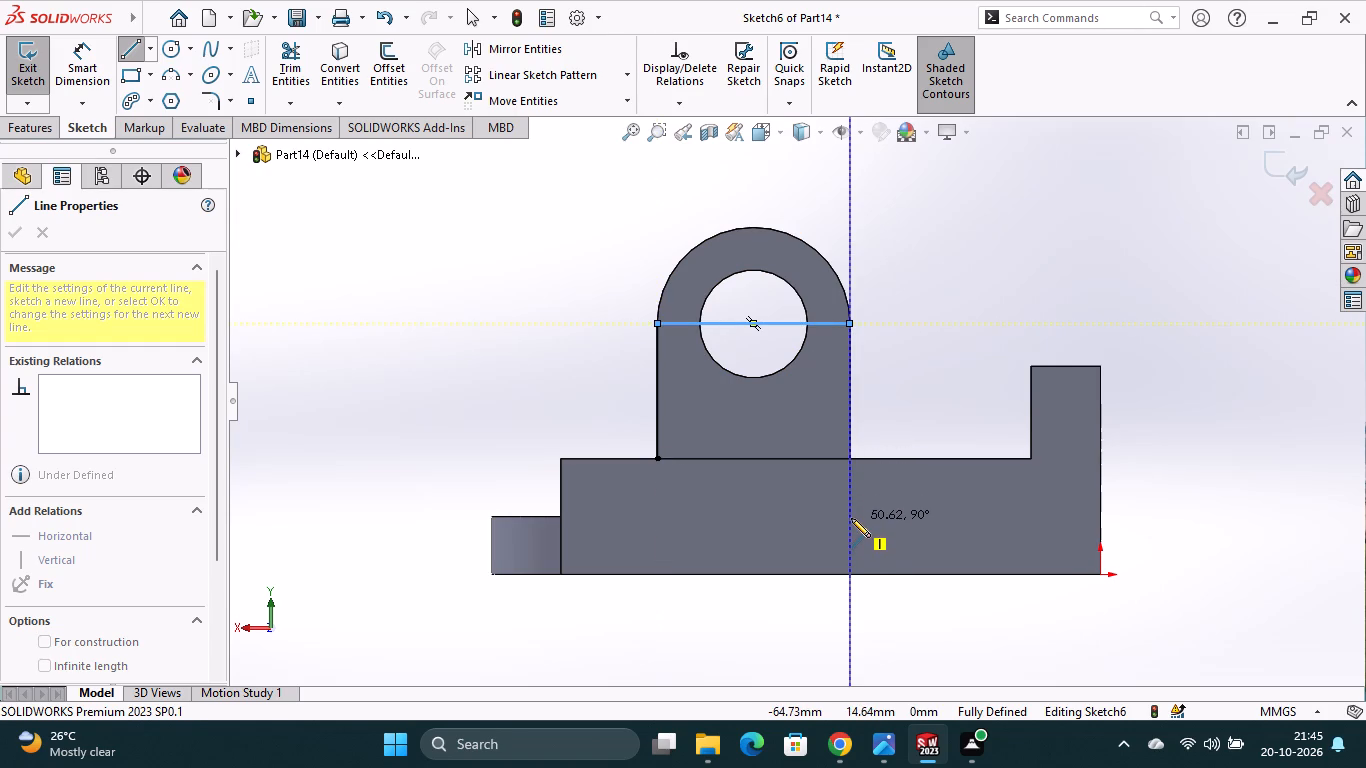
{"action": "left_click", "coordinate": [851, 518]}
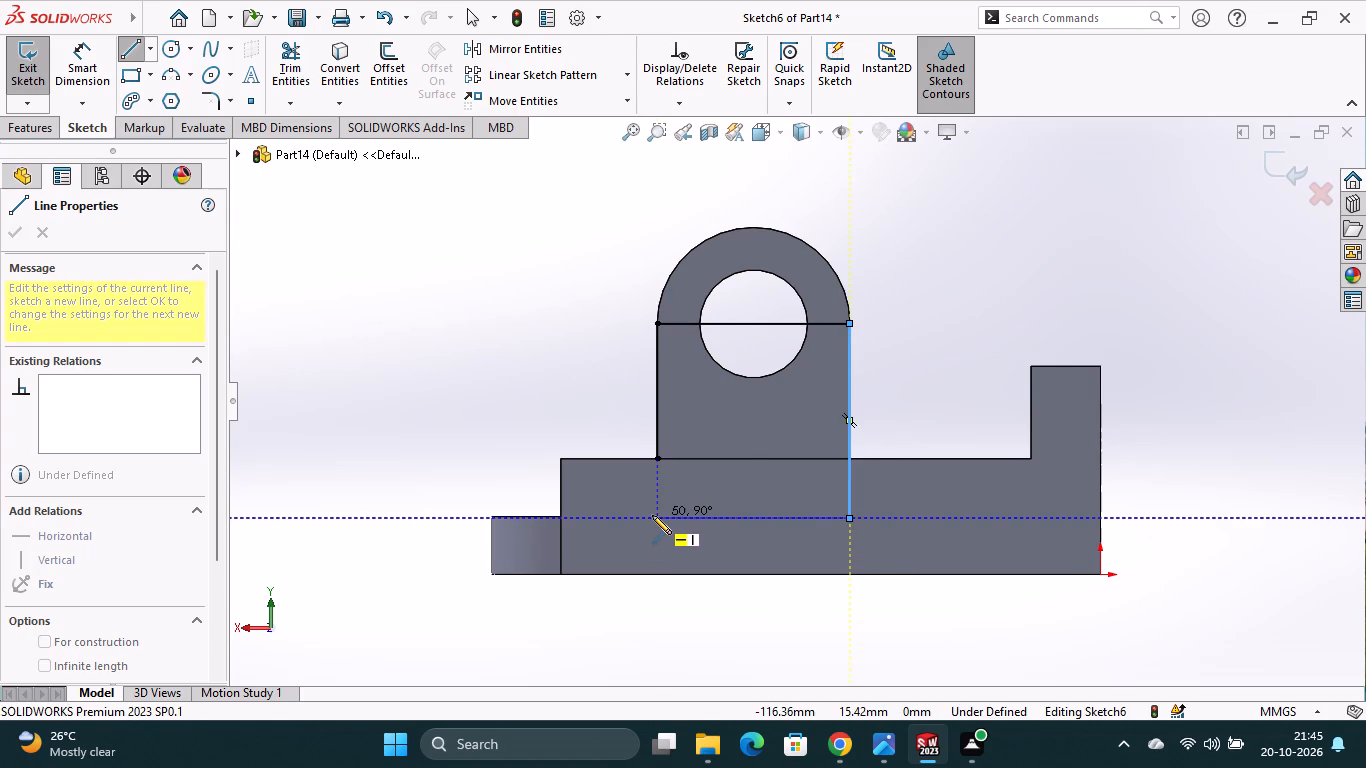
{"action": "left_click", "coordinate": [652, 518]}
{"action": "left_click", "coordinate": [656, 459]}
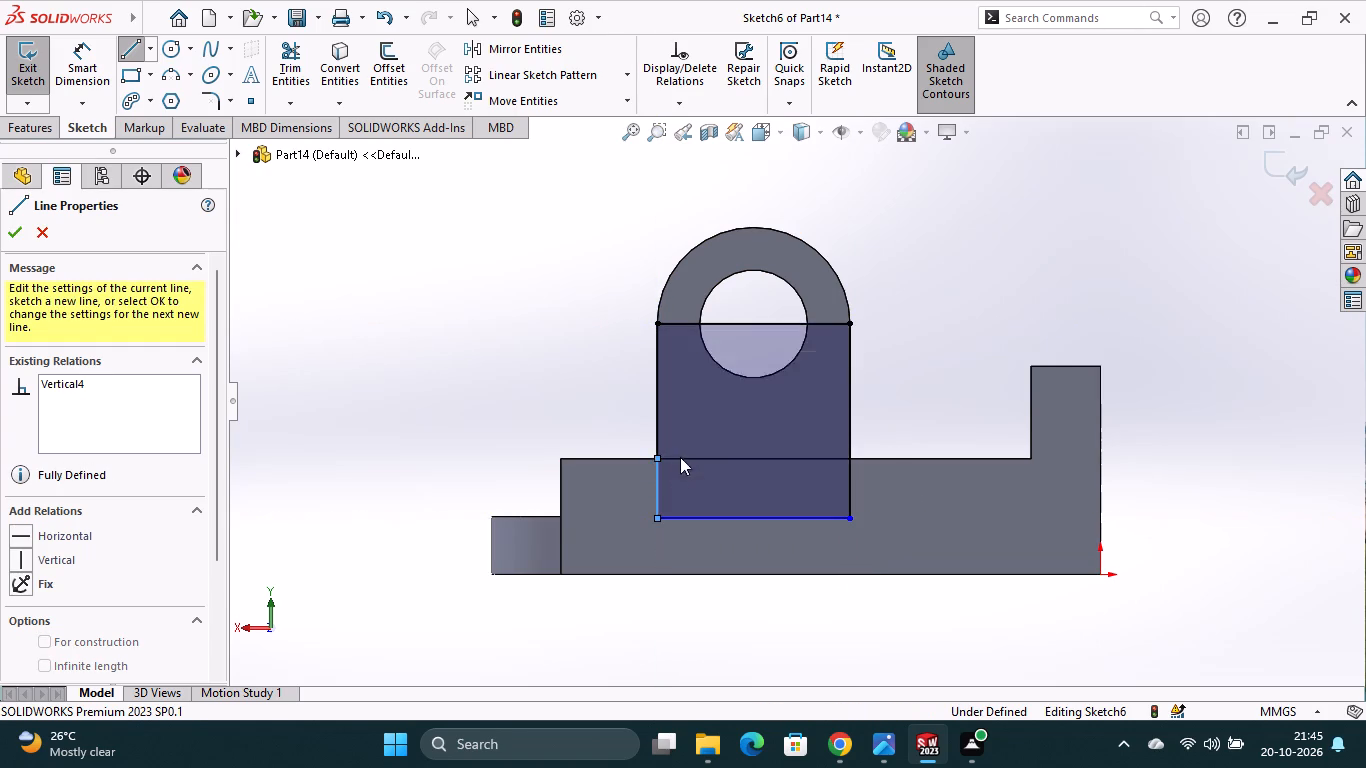
{"action": "key", "text": "Escape"}
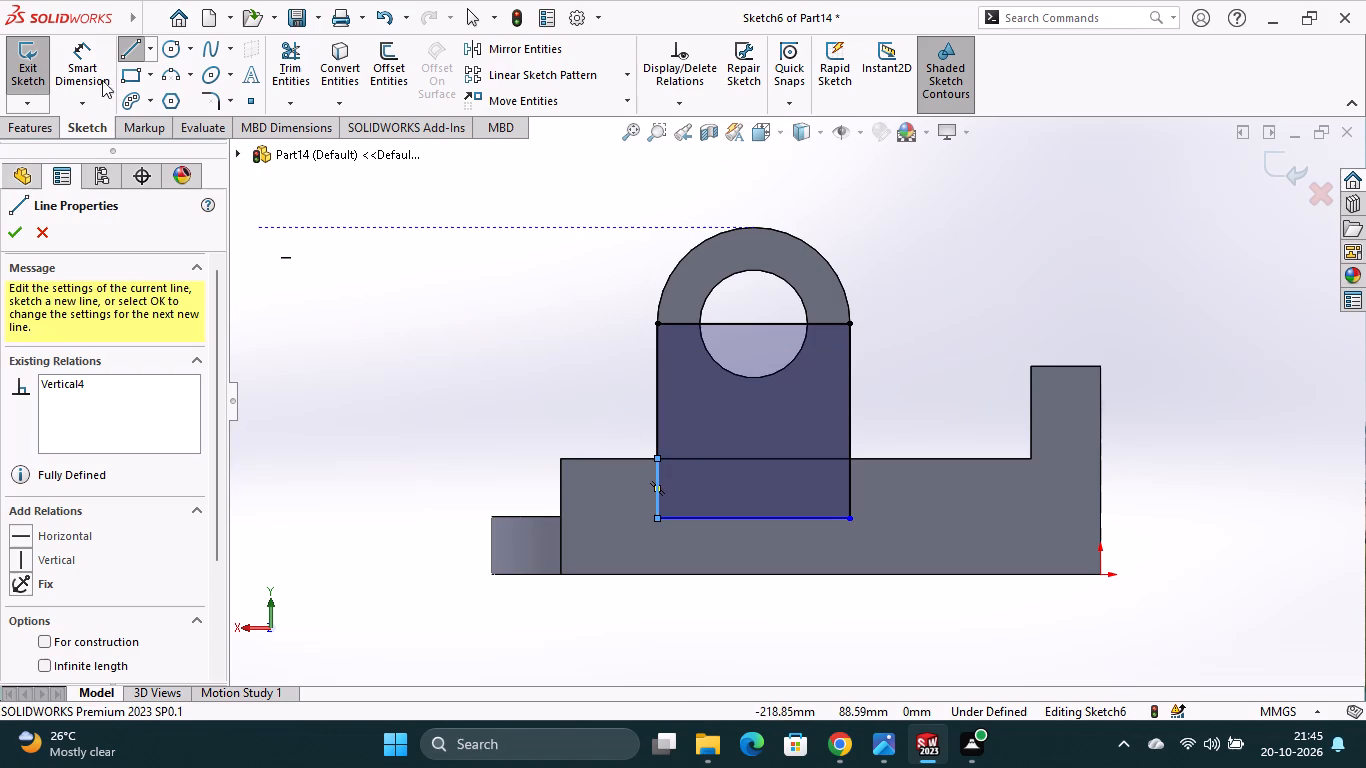
Dimension the rectangle's short lower-left segment to 15 mm and add a height dimension to its full right side.
{"action": "left_click", "coordinate": [84, 58]}
{"action": "left_click", "coordinate": [659, 494]}
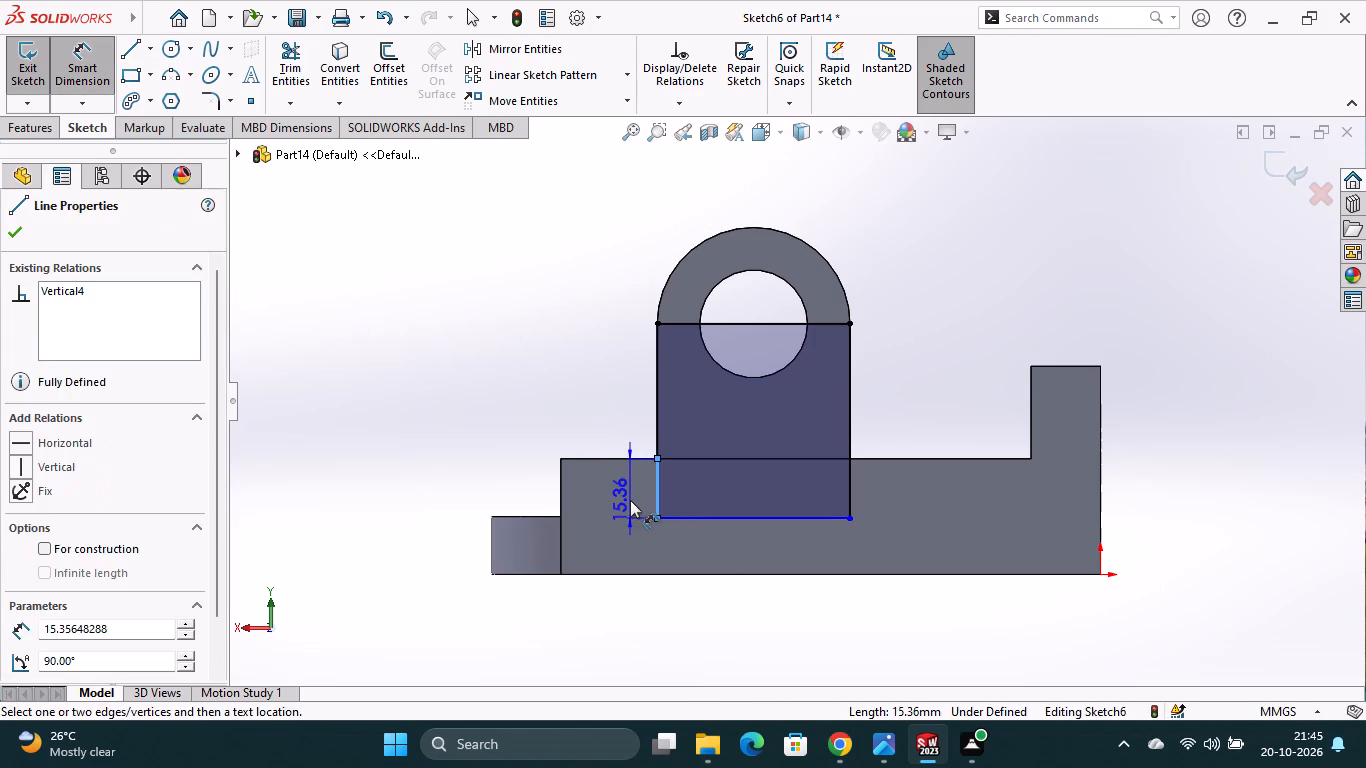
{"action": "left_click", "coordinate": [630, 500]}
{"action": "type", "text": "15"}
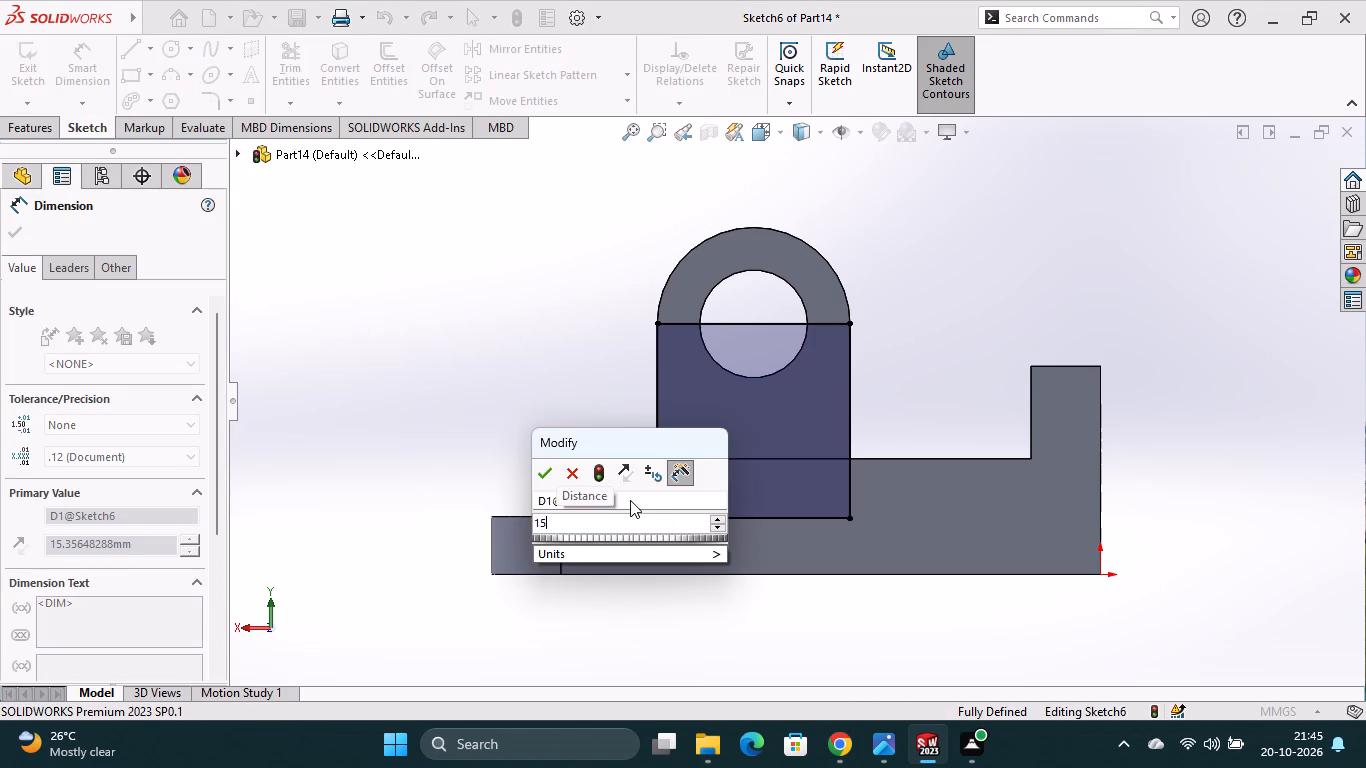
{"action": "key", "text": "Return"}
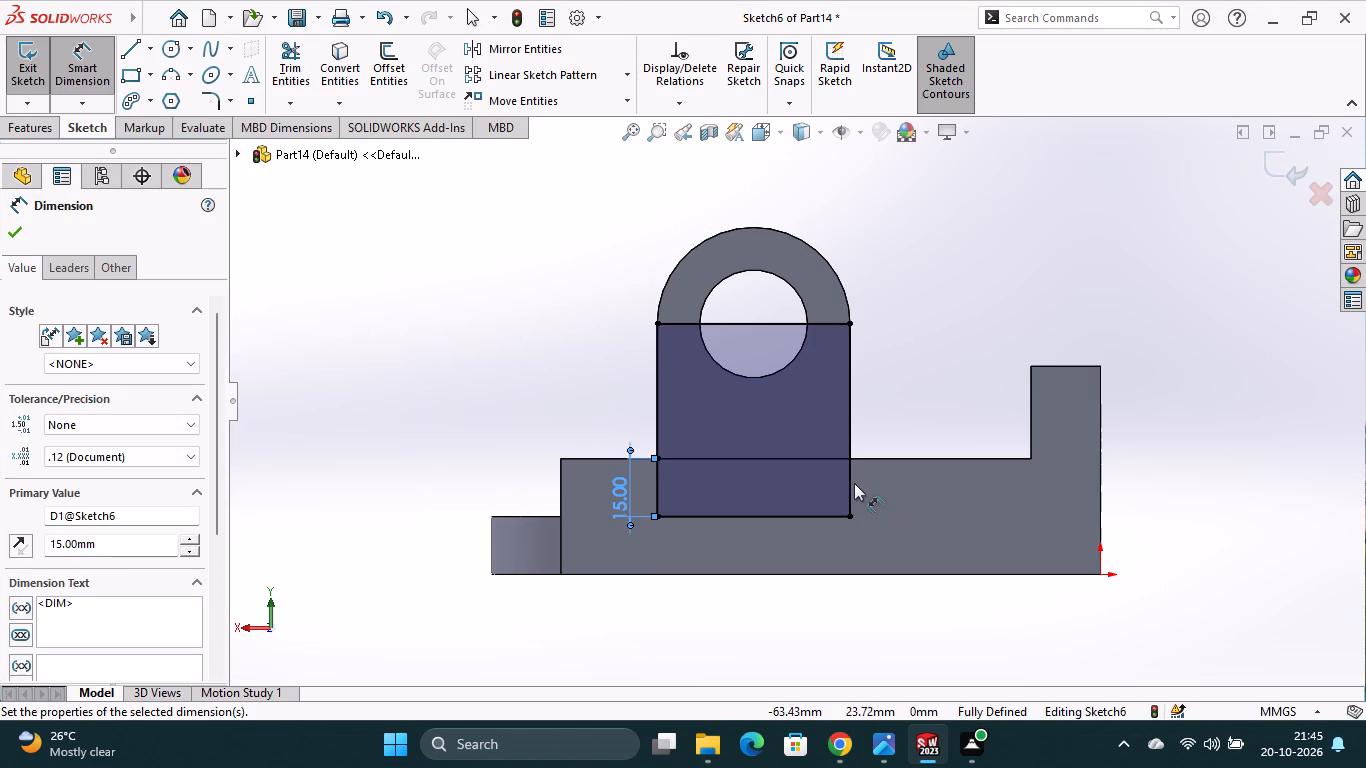
{"action": "left_click", "coordinate": [852, 403]}
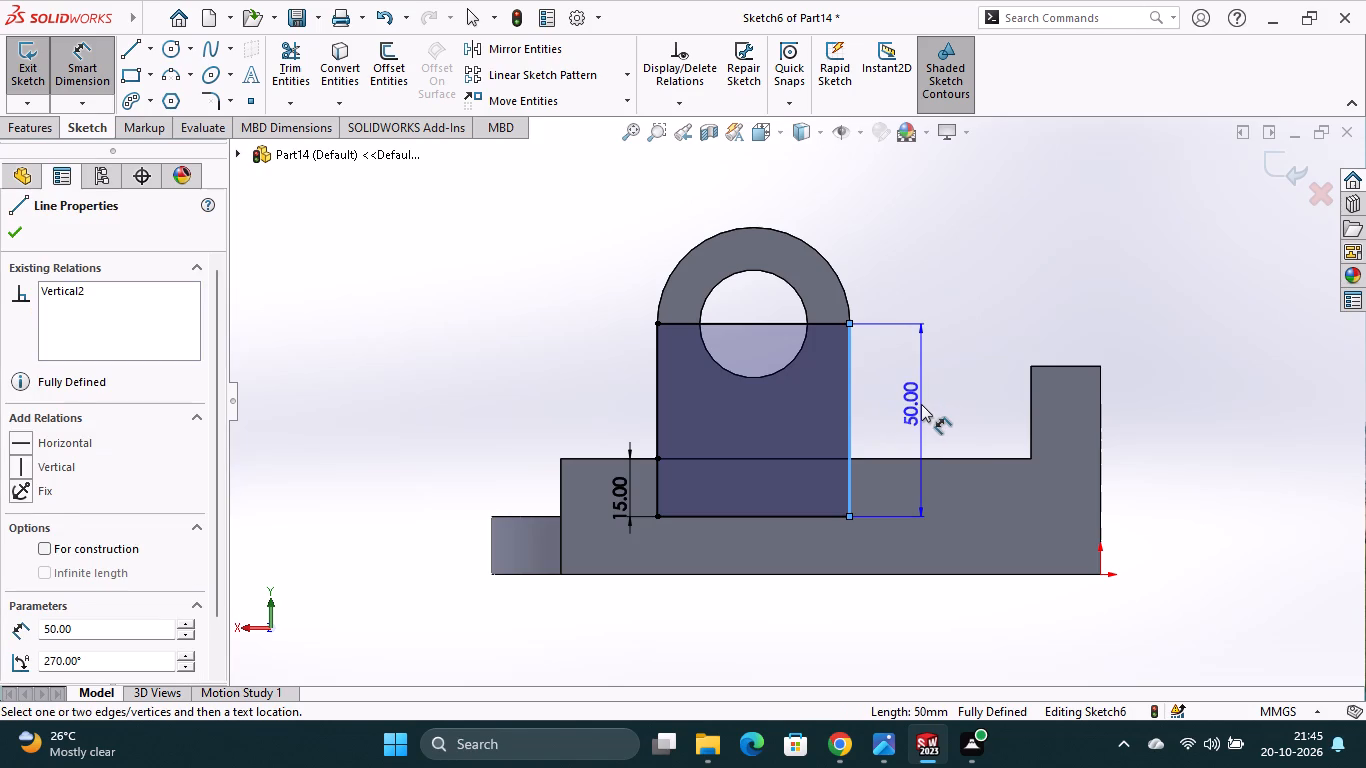
{"action": "left_click", "coordinate": [920, 404]}
{"action": "left_click", "coordinate": [829, 367]}
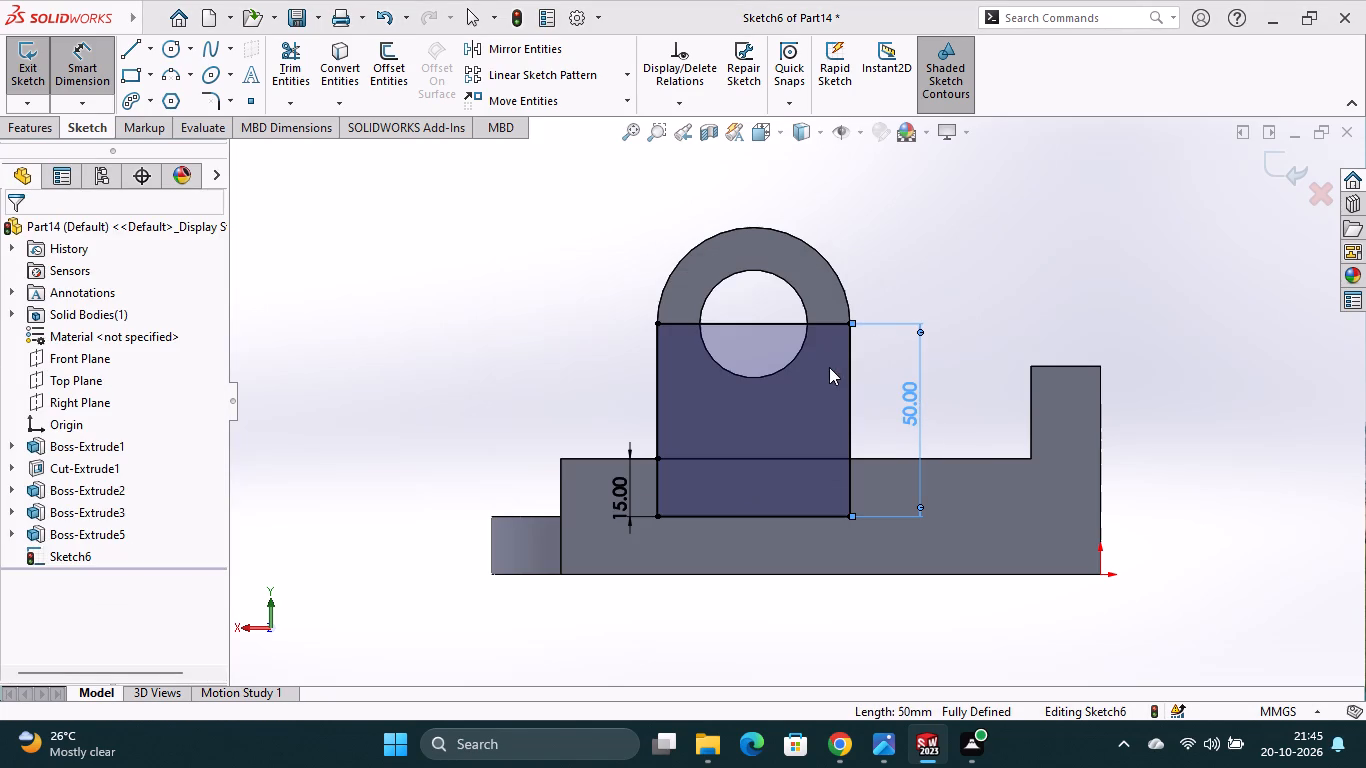
Add a width dimension to the bottom edge of the sketched rectangle as a reference dimension.
{"action": "left_click", "coordinate": [735, 516]}
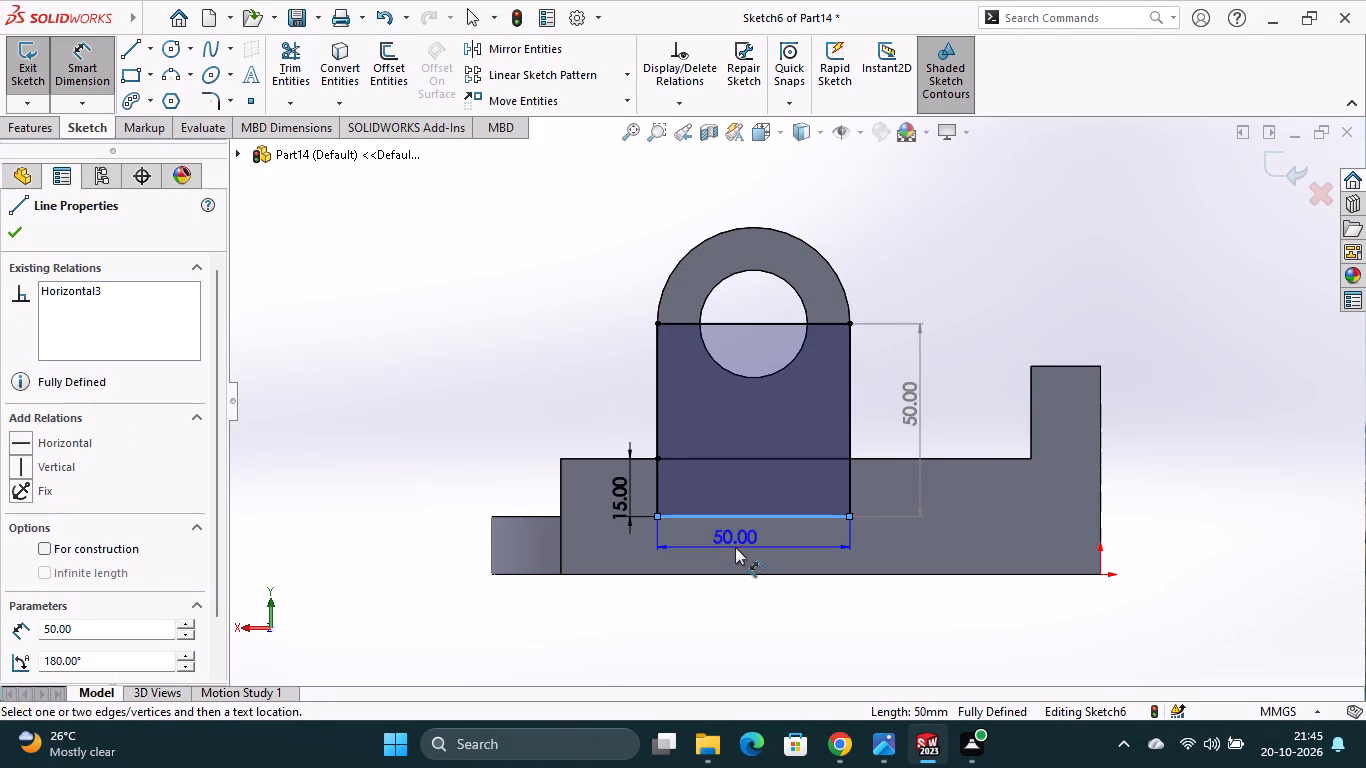
{"action": "left_click", "coordinate": [735, 547]}
{"action": "left_click", "coordinate": [803, 365]}
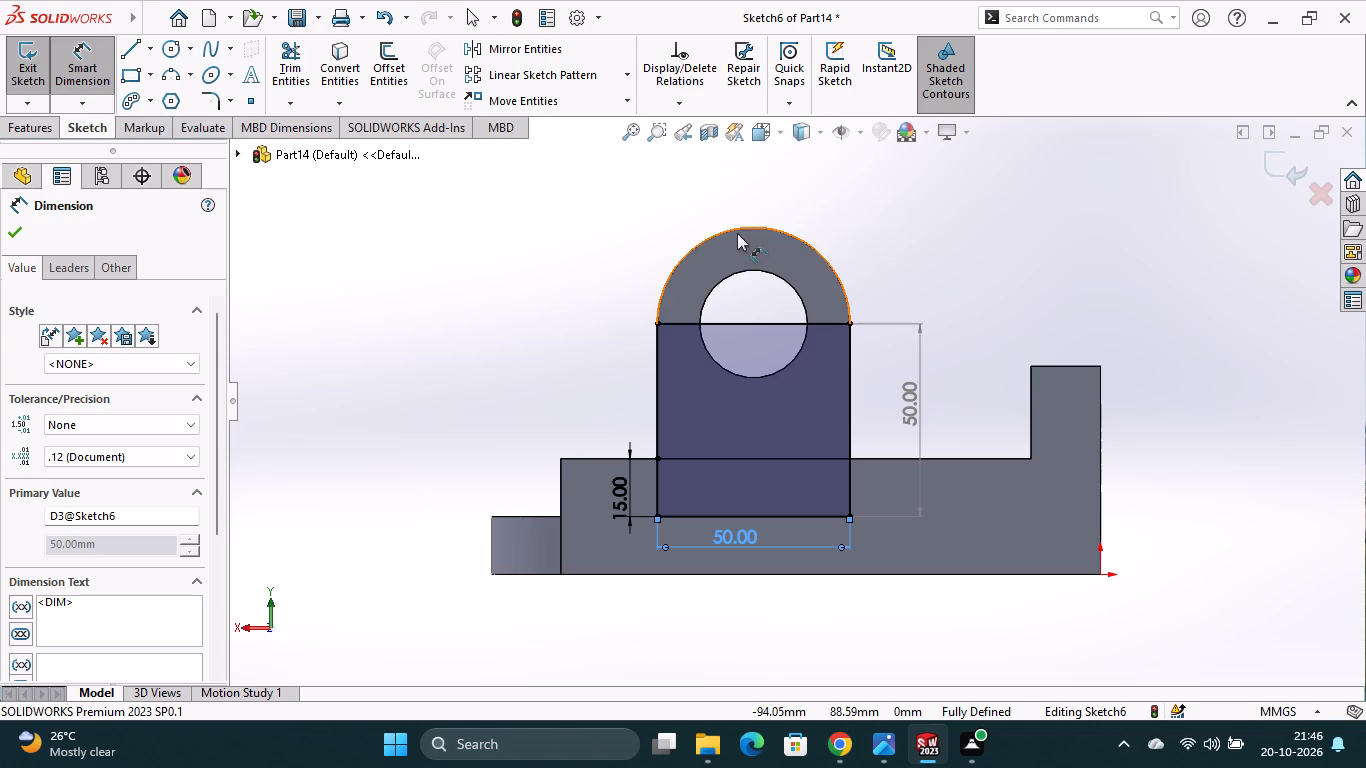
Draw two concentric circles centred on the rectangle's top edge midpoint, with radii of about 25 mm and 14 mm.
{"action": "left_click", "coordinate": [172, 46]}
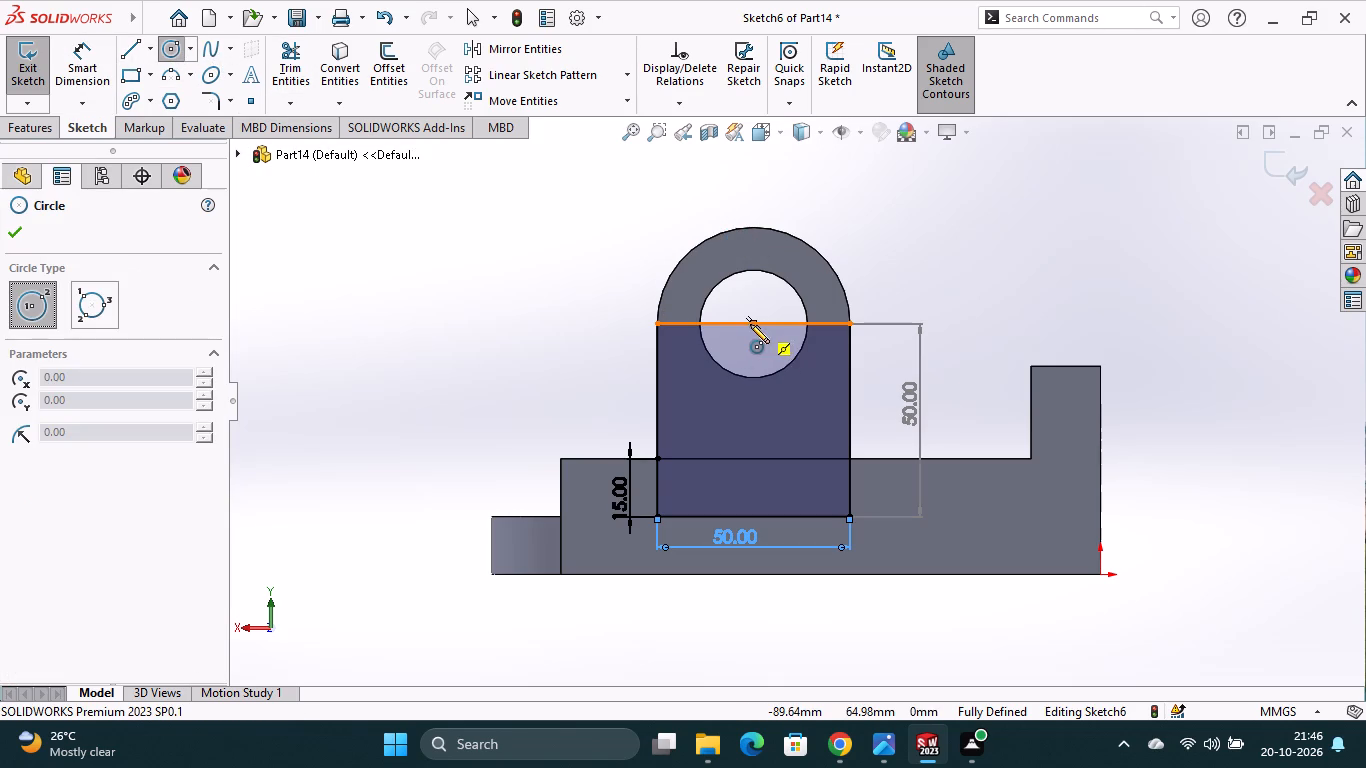
{"action": "left_click", "coordinate": [752, 324]}
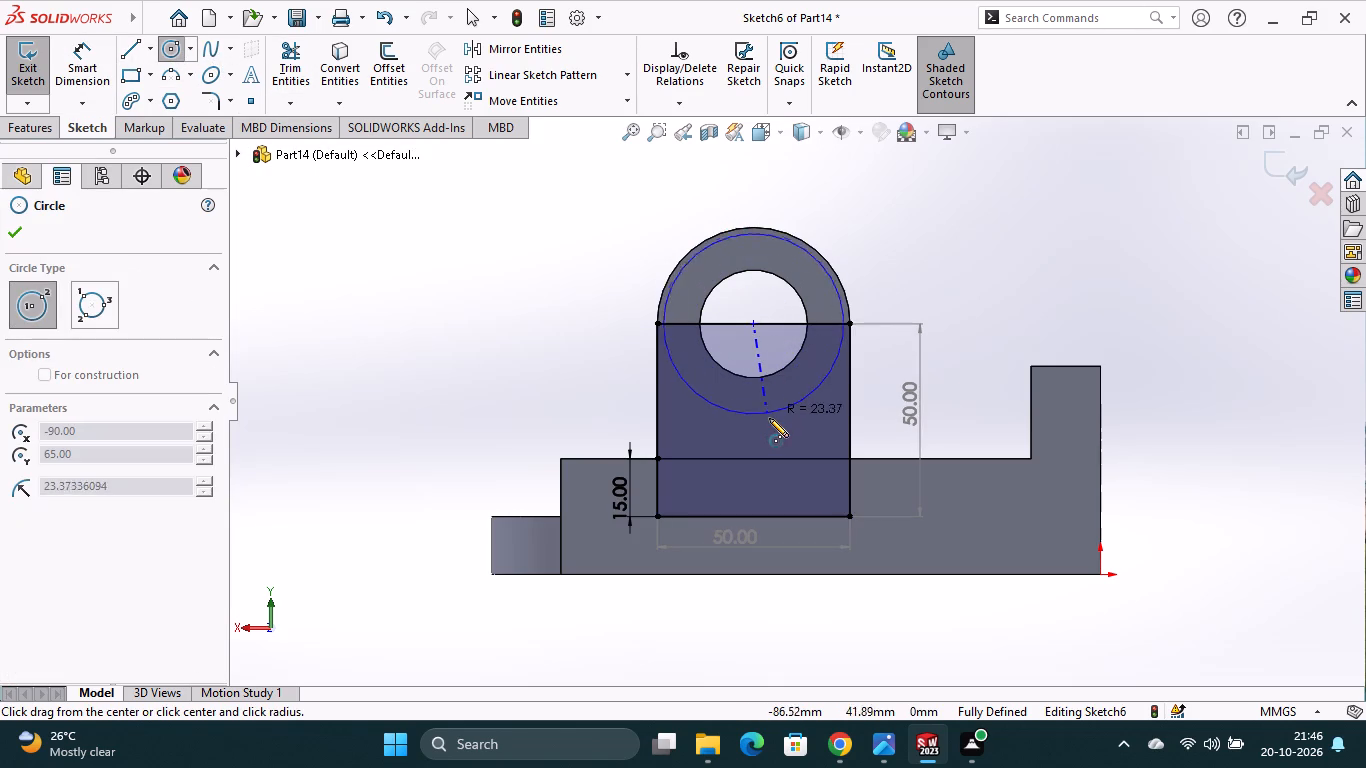
{"action": "left_click", "coordinate": [770, 418]}
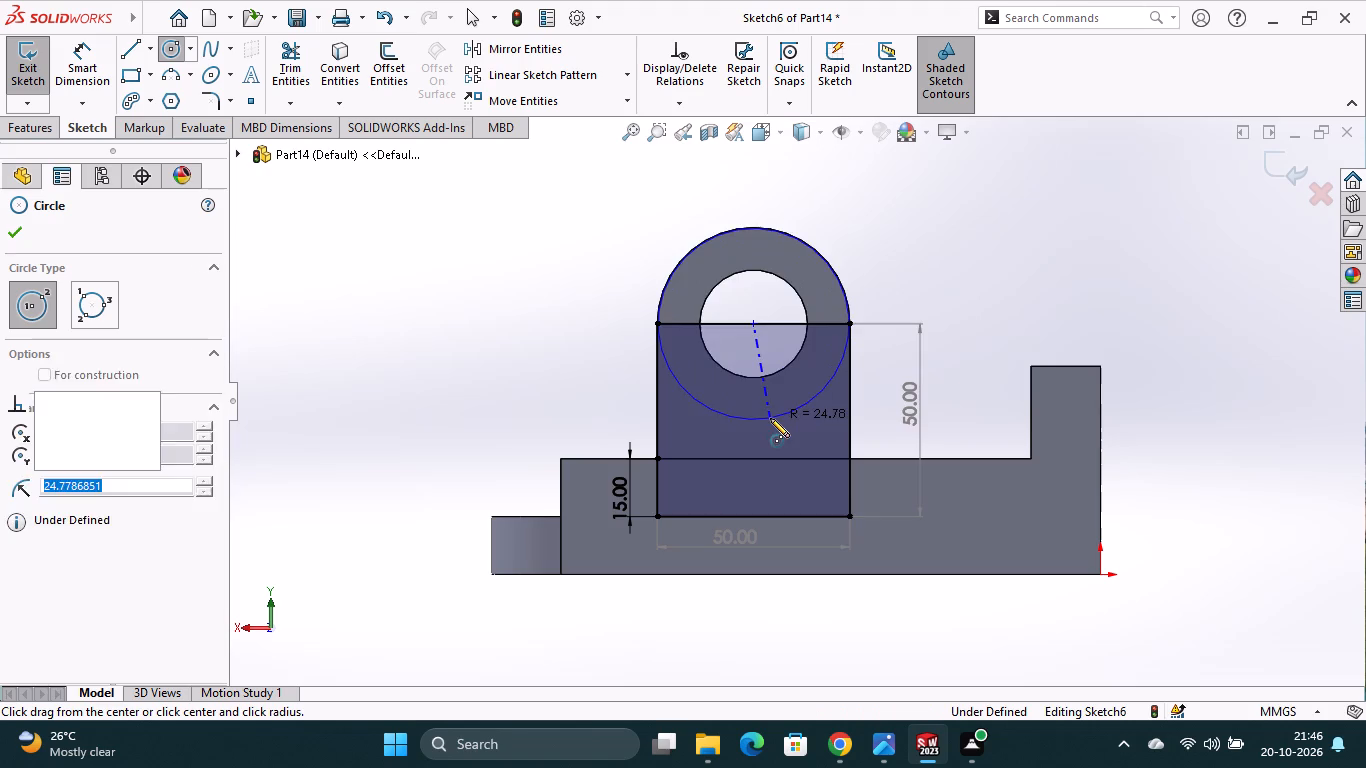
{"action": "left_click", "coordinate": [754, 324]}
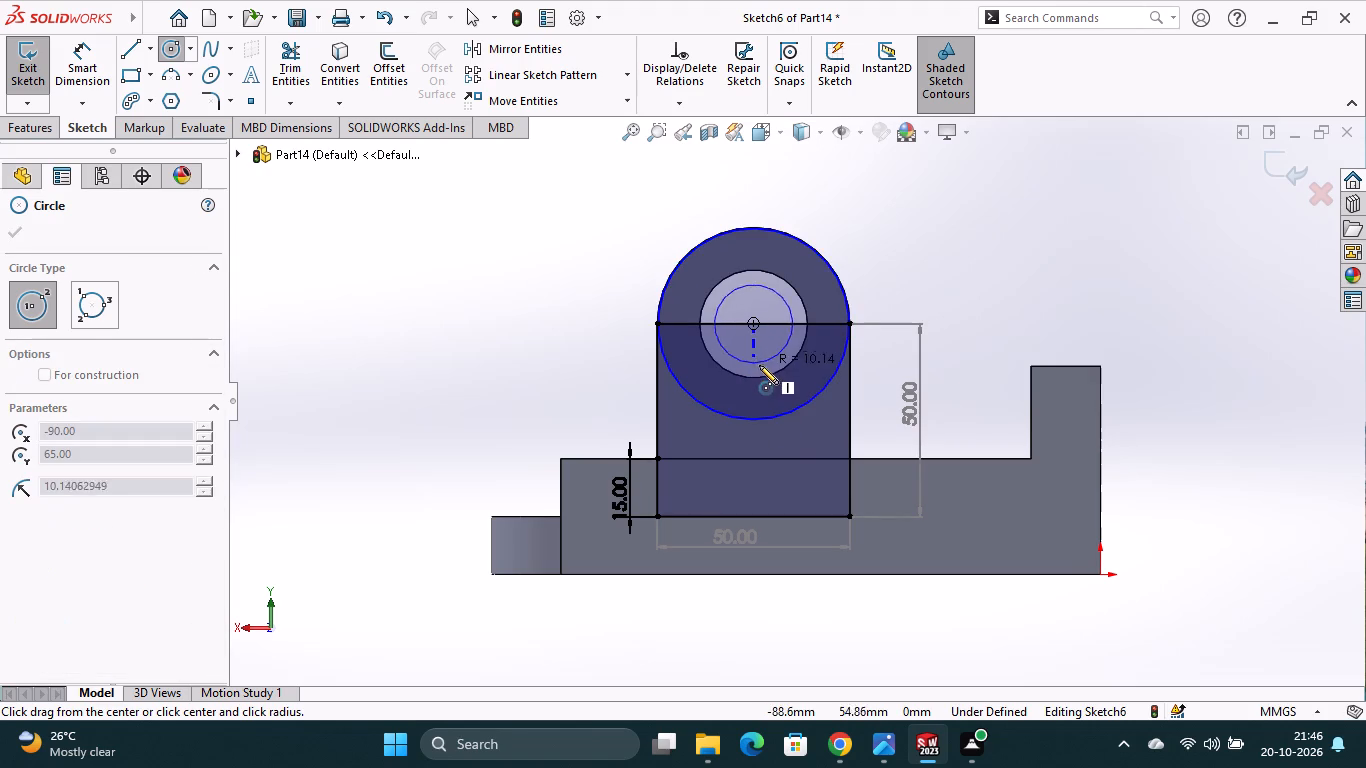
{"action": "left_click", "coordinate": [759, 378]}
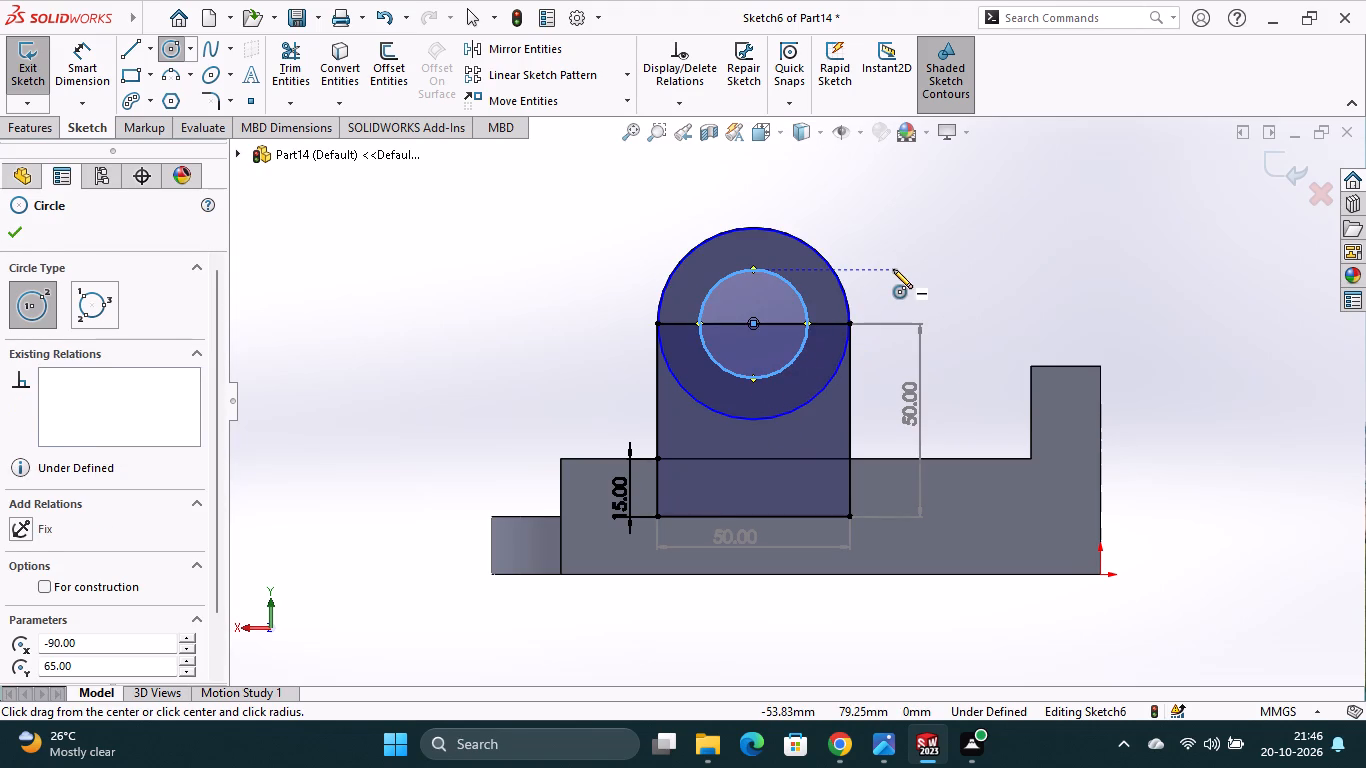
{"action": "key", "text": "Escape"}
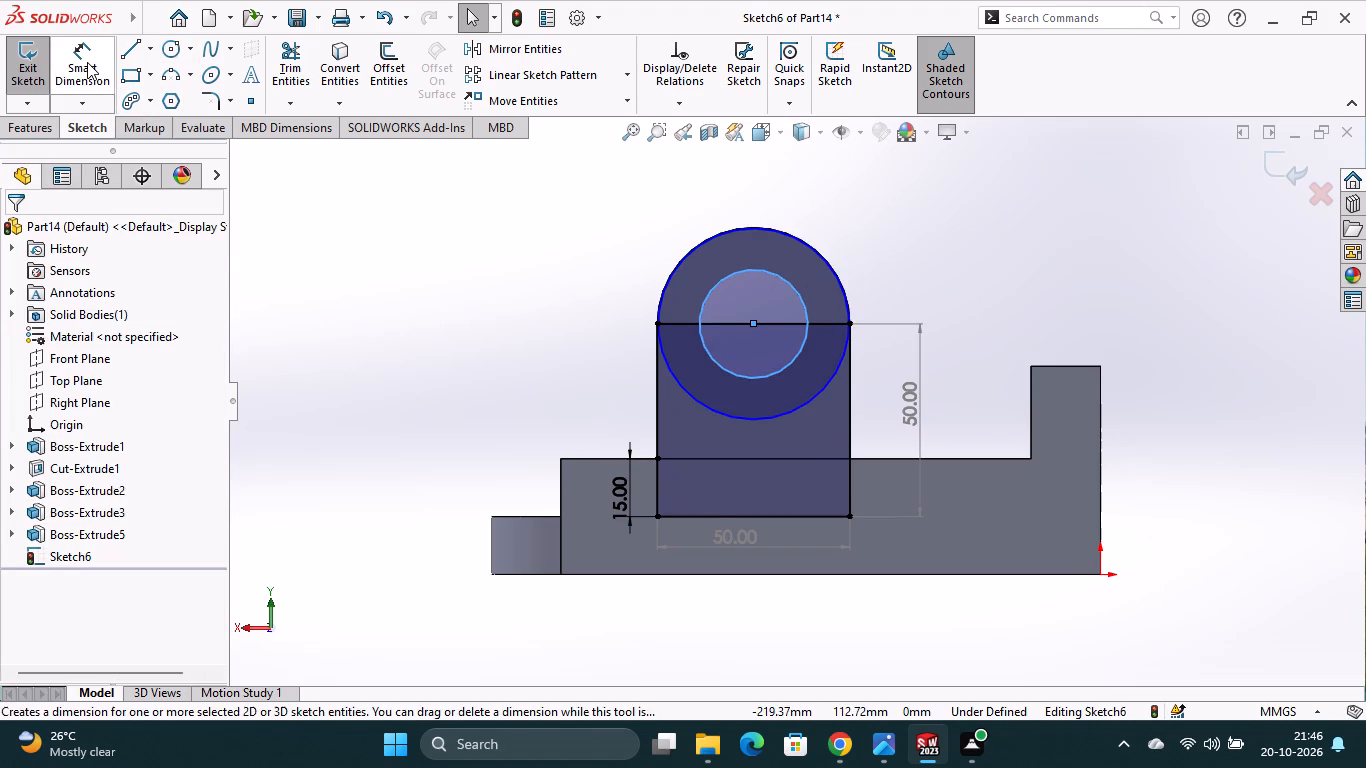
Dimension the outer circle to a 50 mm diameter and the inner circle to a 28 mm diameter.
{"action": "left_click", "coordinate": [87, 62]}
{"action": "left_click", "coordinate": [816, 248]}
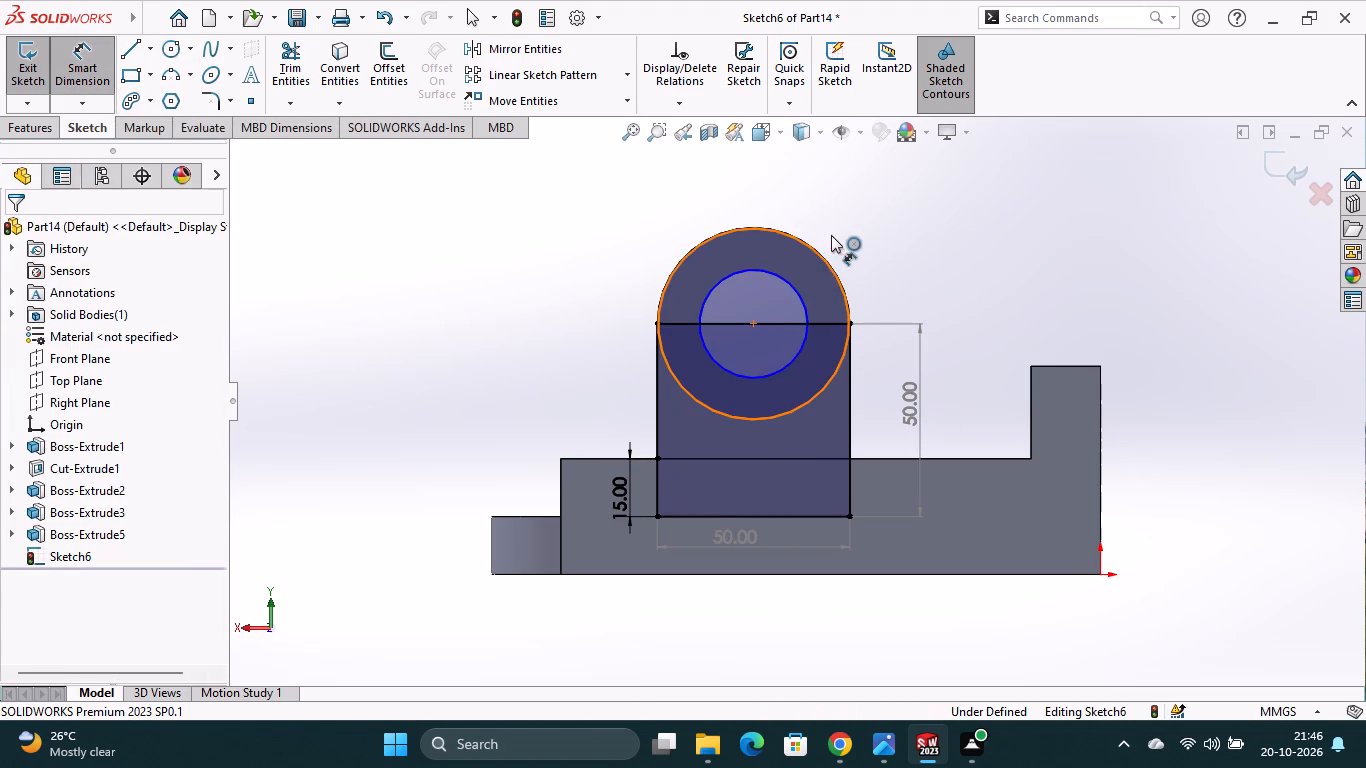
{"action": "left_click", "coordinate": [834, 233]}
{"action": "type", "text": "50"}
{"action": "key", "text": "Return"}
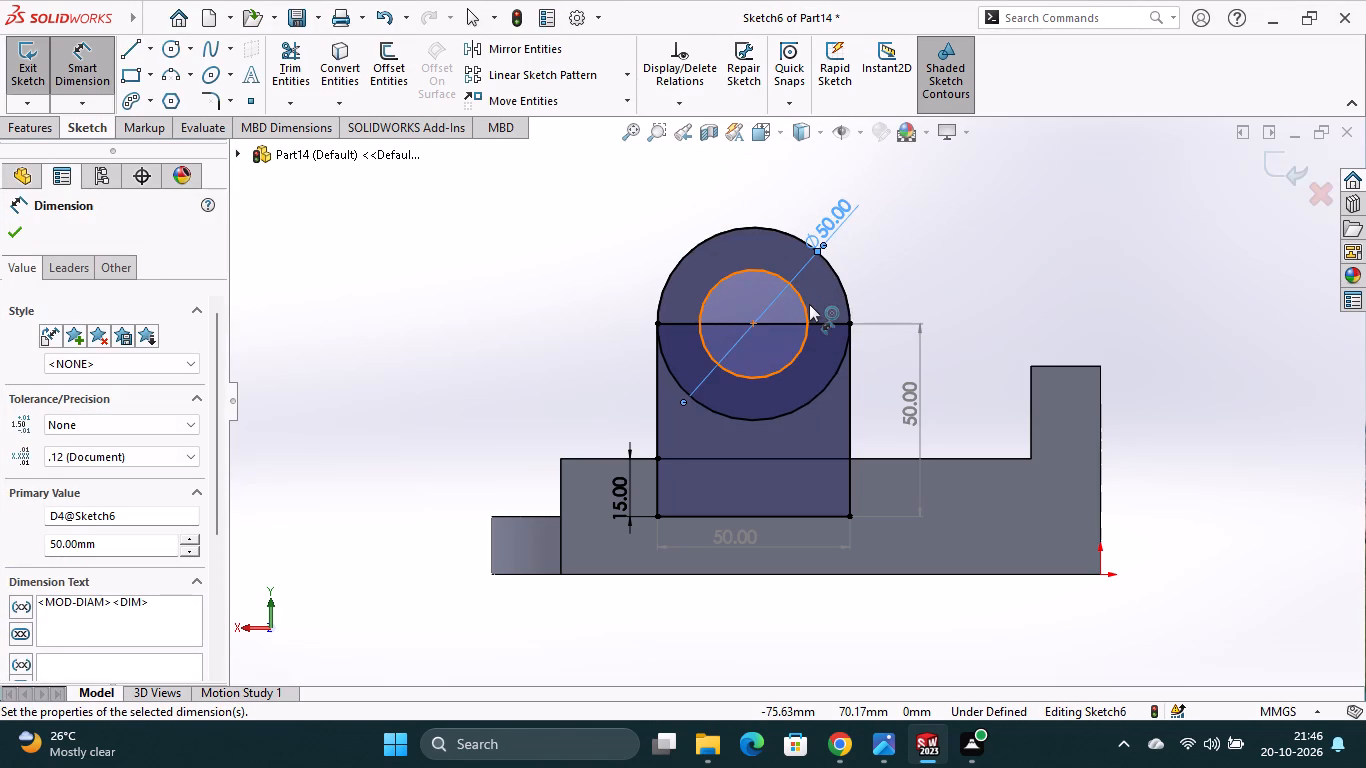
{"action": "left_click", "coordinate": [807, 307]}
{"action": "left_click", "coordinate": [872, 286]}
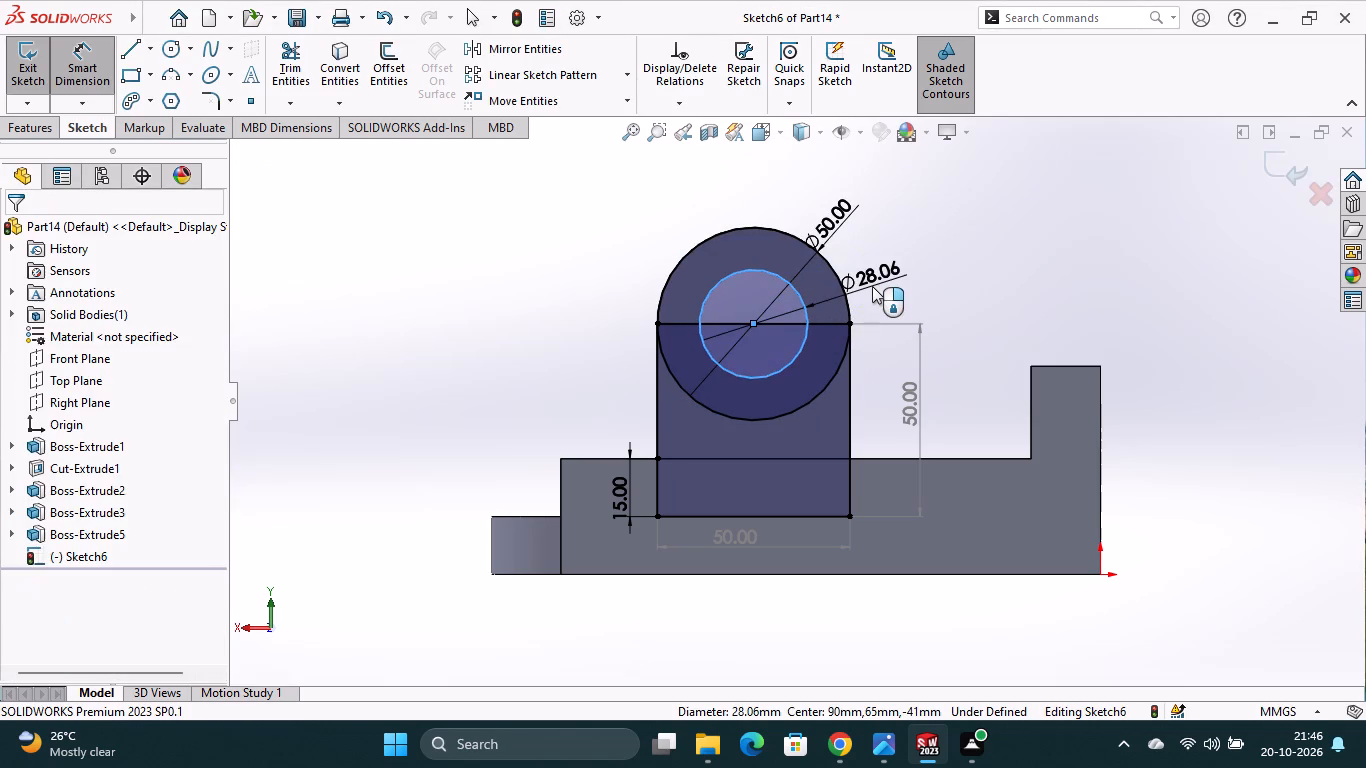
{"action": "type", "text": "28"}
{"action": "key", "text": "Return"}
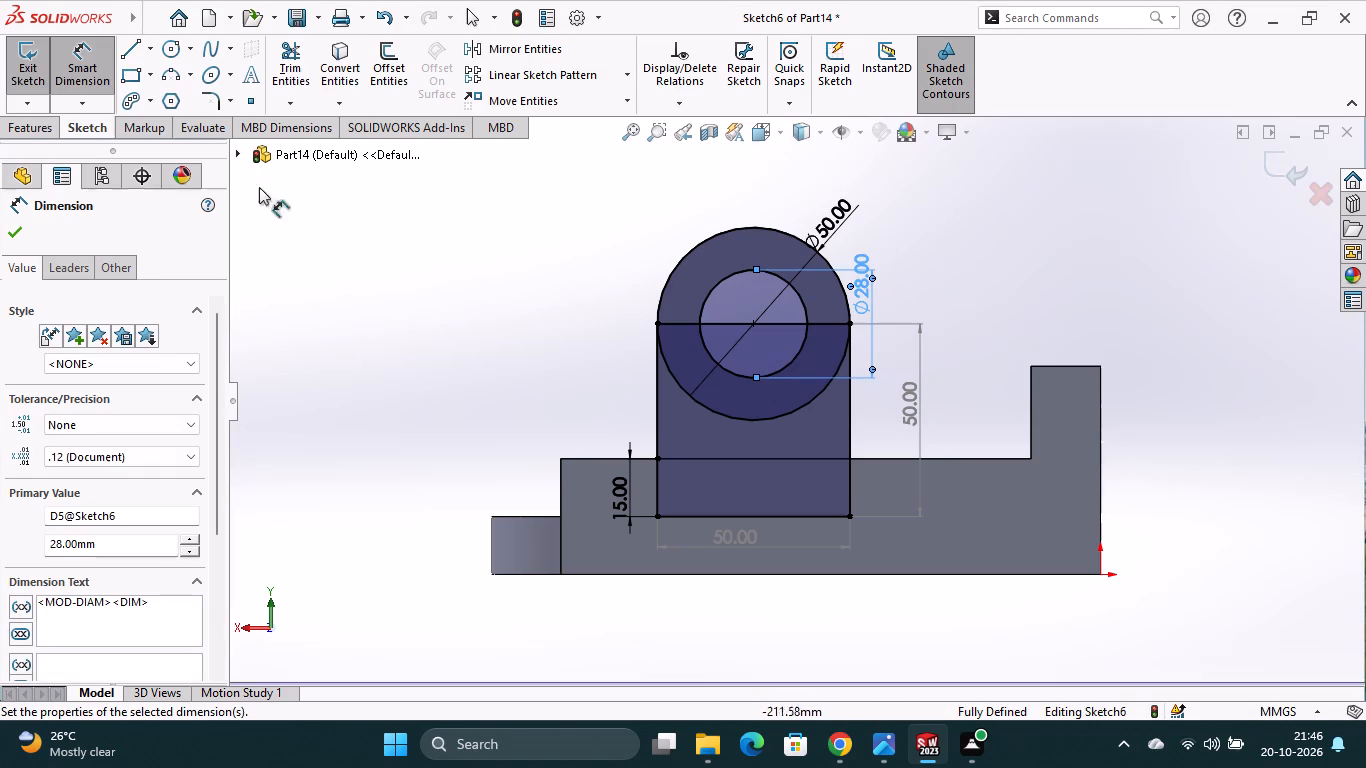
Trim away the rectangle's whole top line and the outer circle's lower half, leaving a round-topped lug profile with its hole.
{"action": "left_click", "coordinate": [301, 75]}
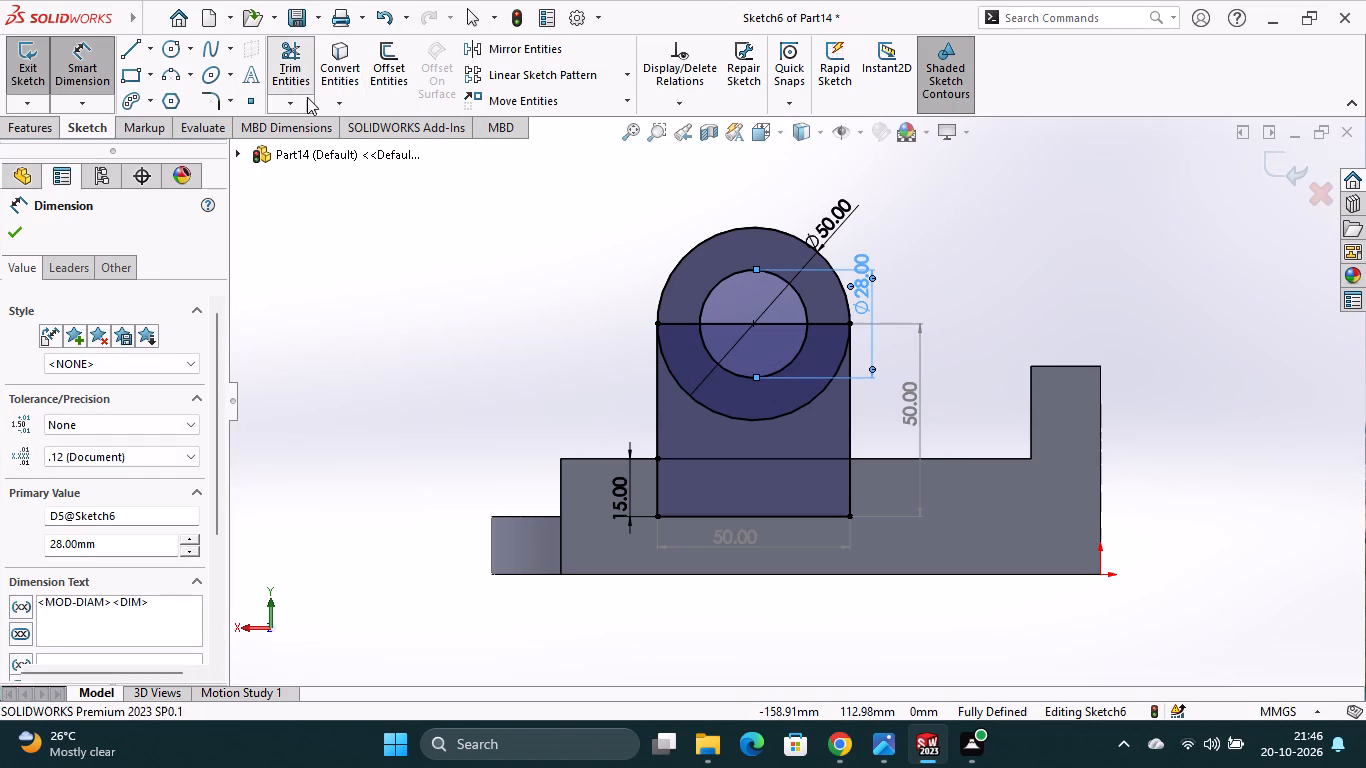
{"action": "left_click", "coordinate": [682, 325]}
{"action": "left_click", "coordinate": [730, 388]}
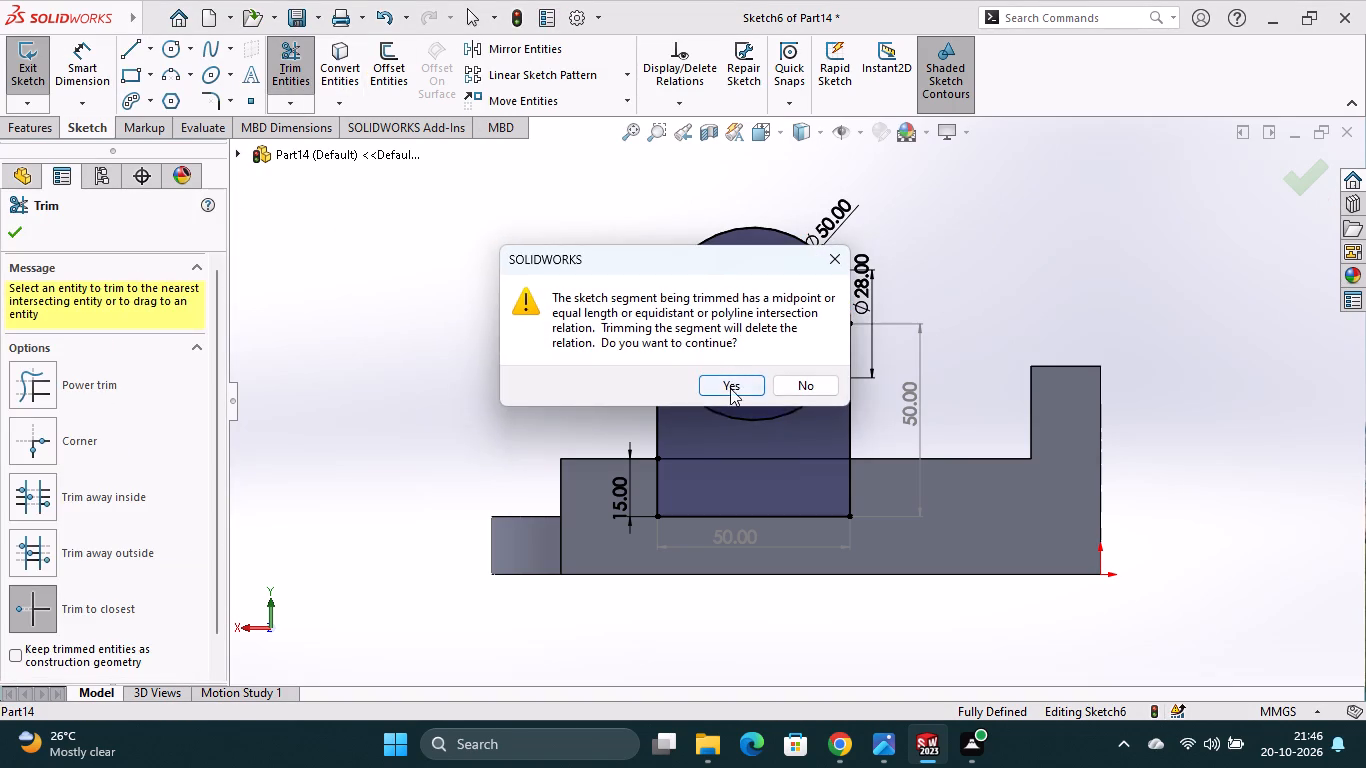
{"action": "left_click", "coordinate": [719, 327]}
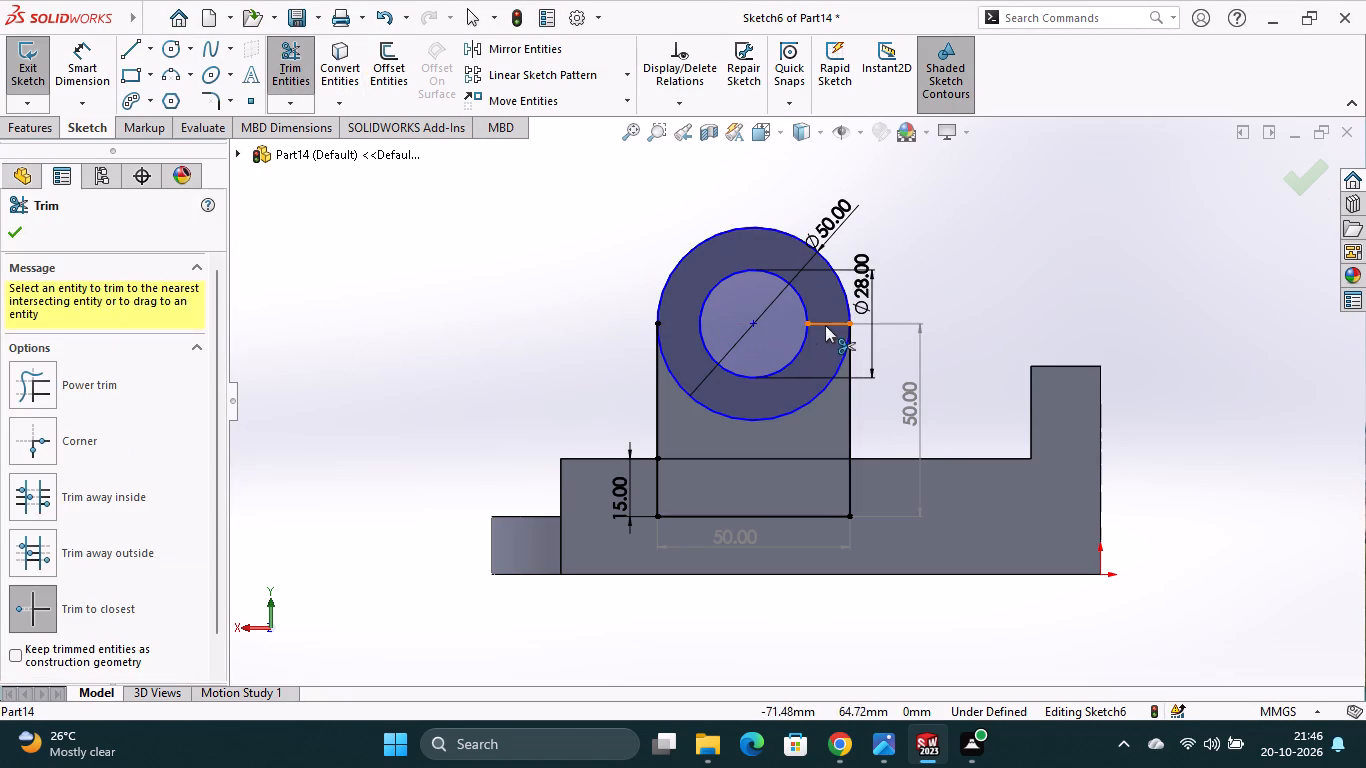
{"action": "left_click", "coordinate": [825, 325]}
{"action": "left_click", "coordinate": [730, 415]}
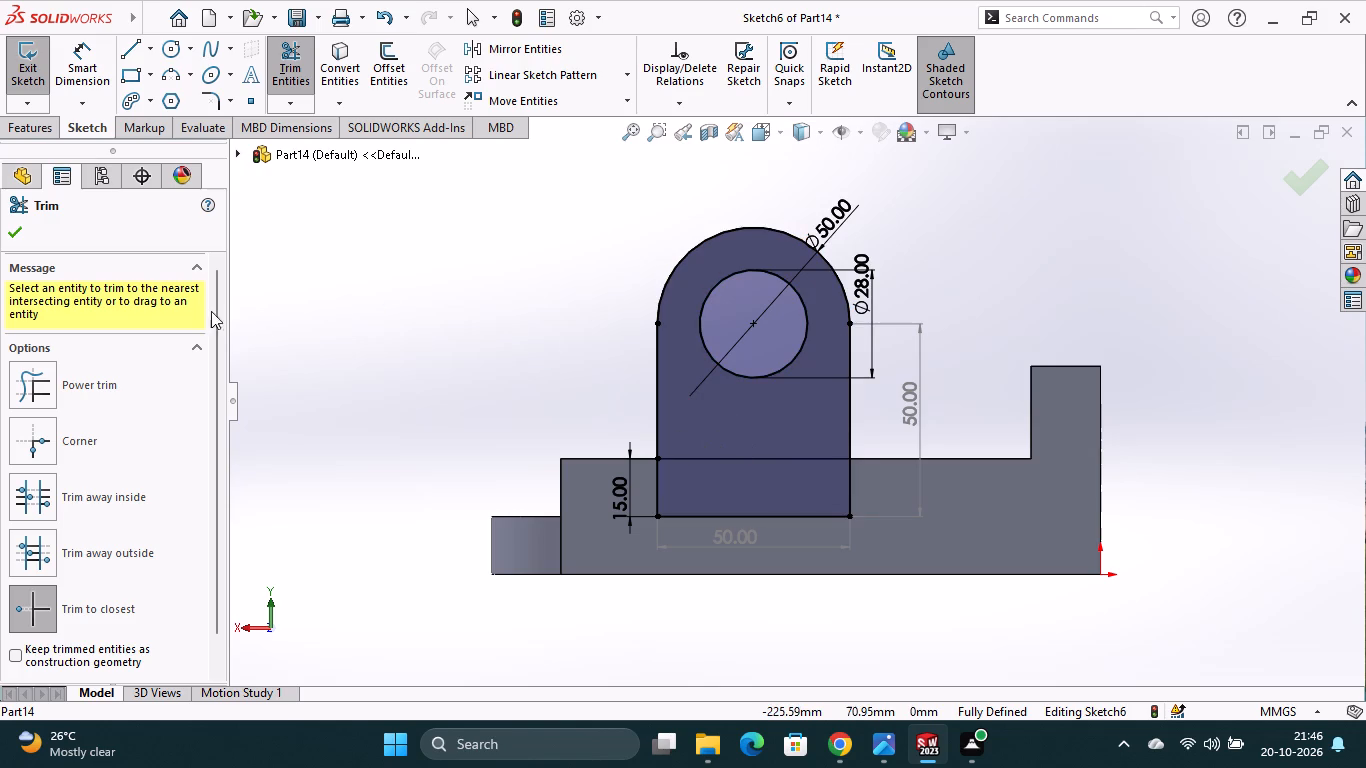
{"action": "left_click", "coordinate": [18, 231]}
Extrude the lug profile 22 mm as a blind boss merged with the base, extending outward from the near side face.
{"action": "middle_click_drag", "start_coordinate": [880, 652], "coordinate": [904, 655]}
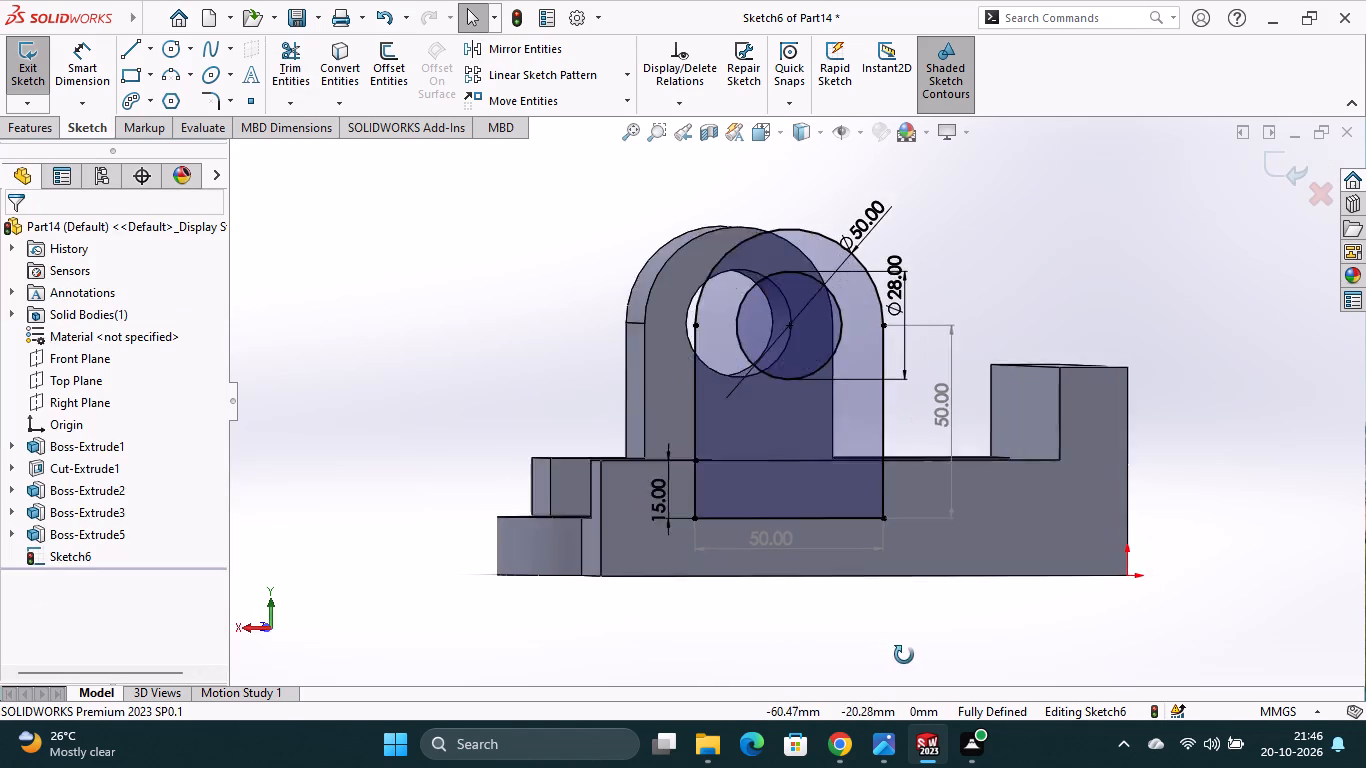
{"action": "middle_click_drag", "start_coordinate": [904, 655], "coordinate": [940, 669]}
{"action": "middle_click_drag", "start_coordinate": [974, 646], "coordinate": [990, 651]}
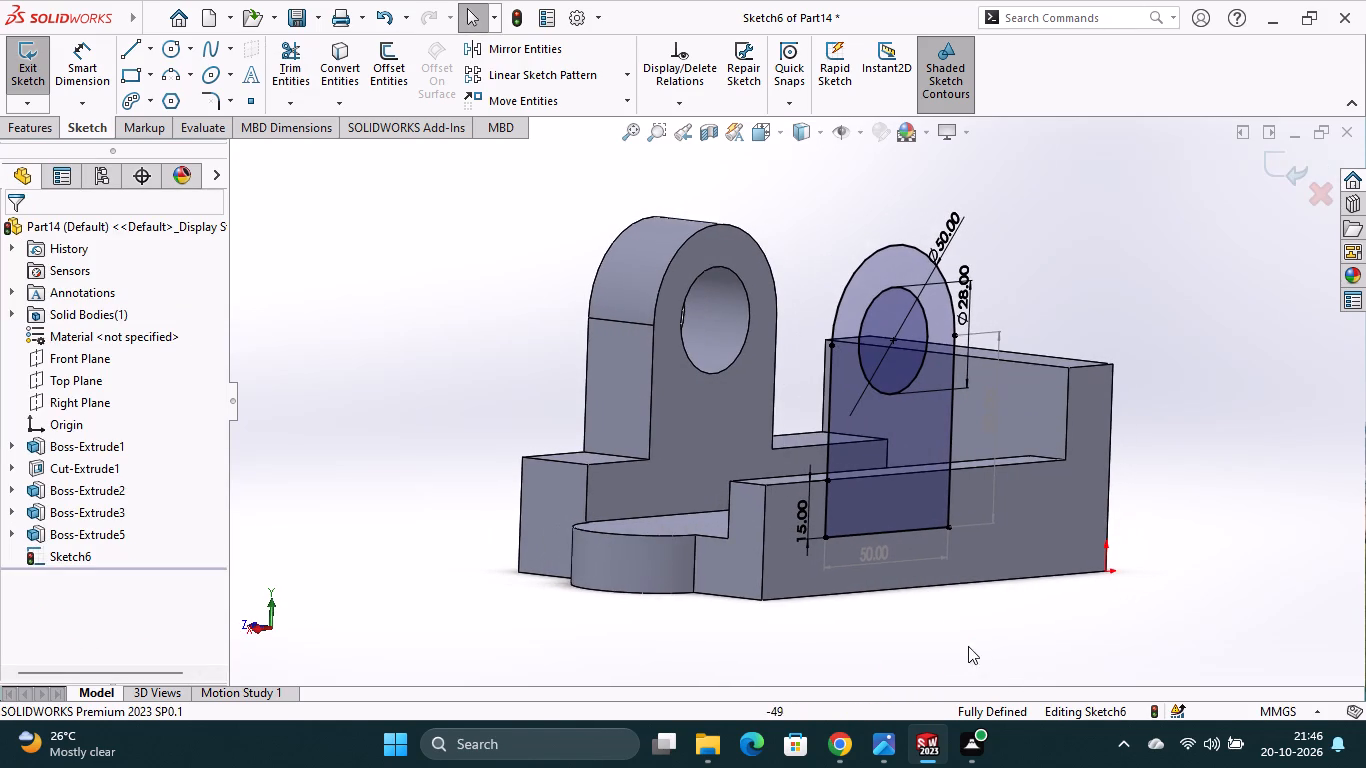
{"action": "left_click", "coordinate": [33, 131]}
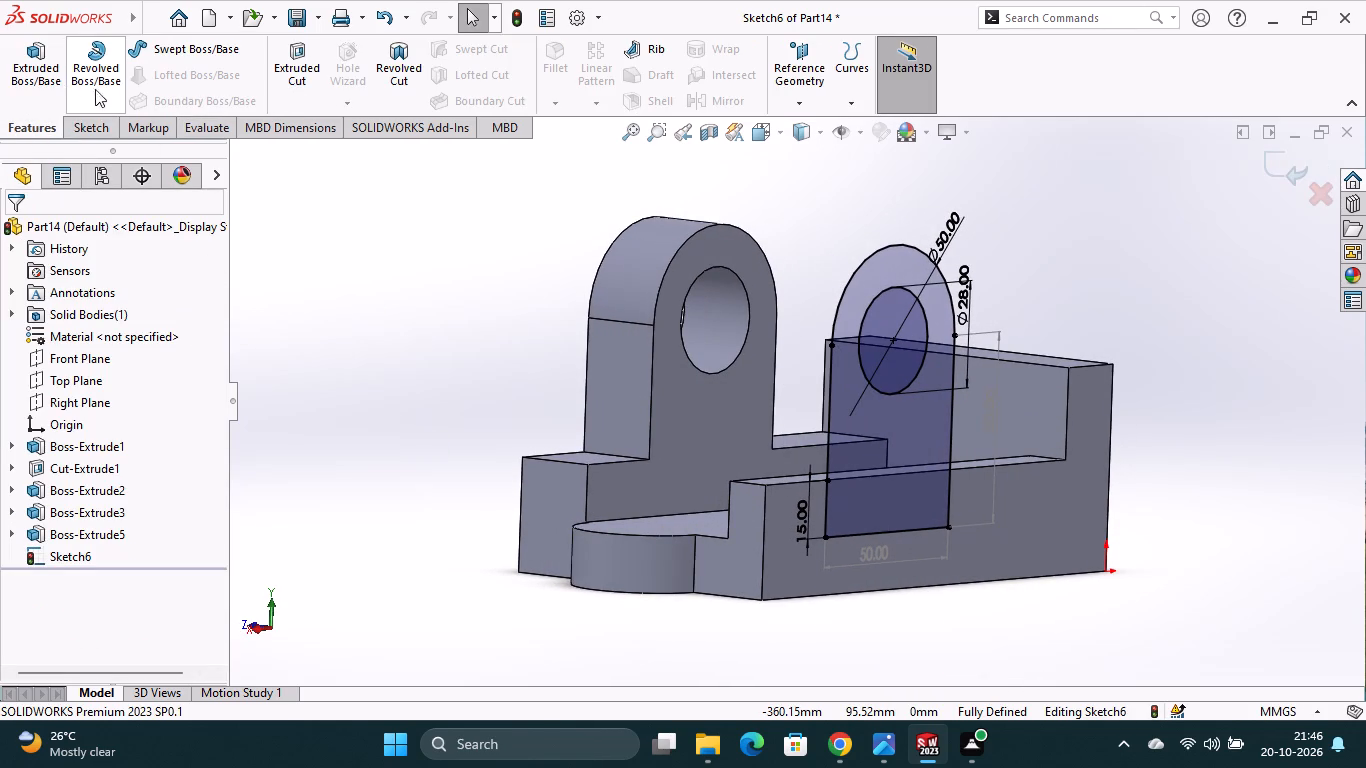
{"action": "left_click", "coordinate": [41, 92]}
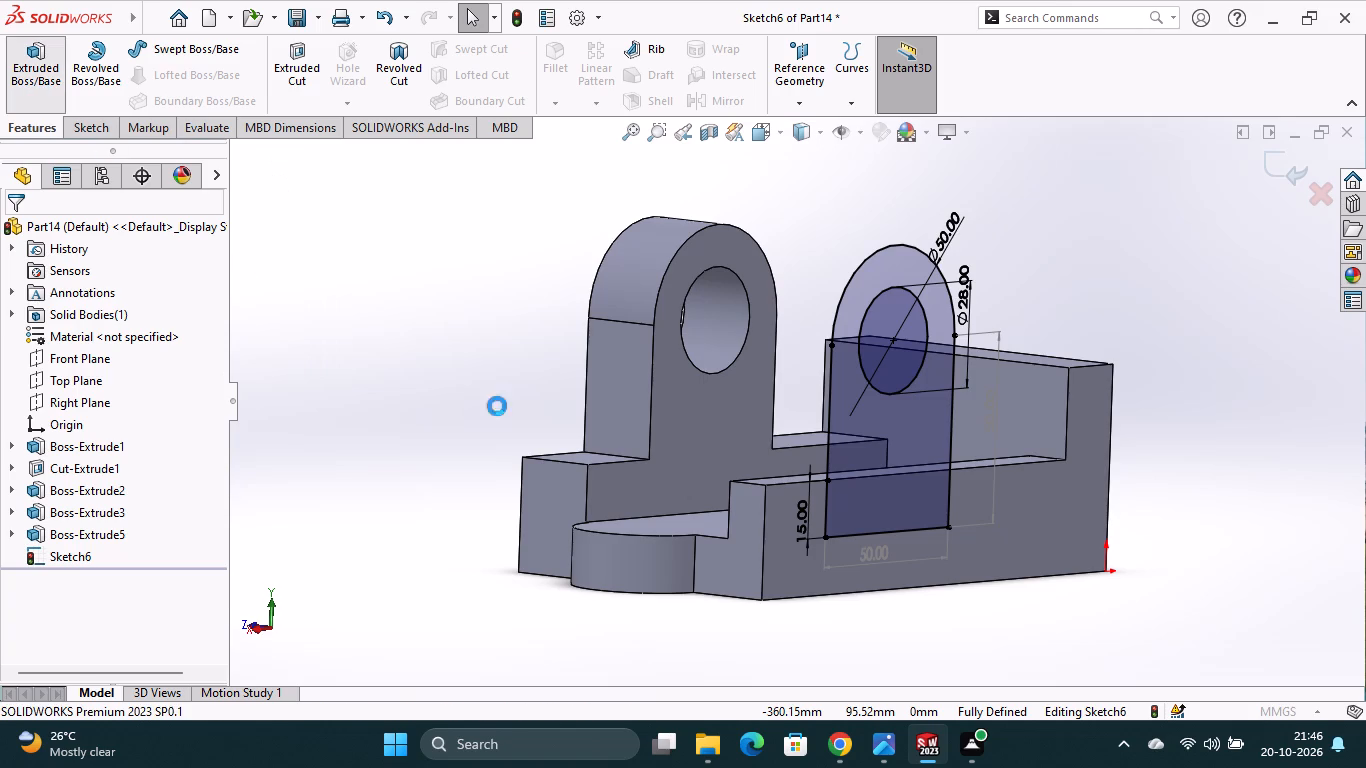
{"action": "middle_click_drag", "start_coordinate": [716, 590], "coordinate": [773, 609]}
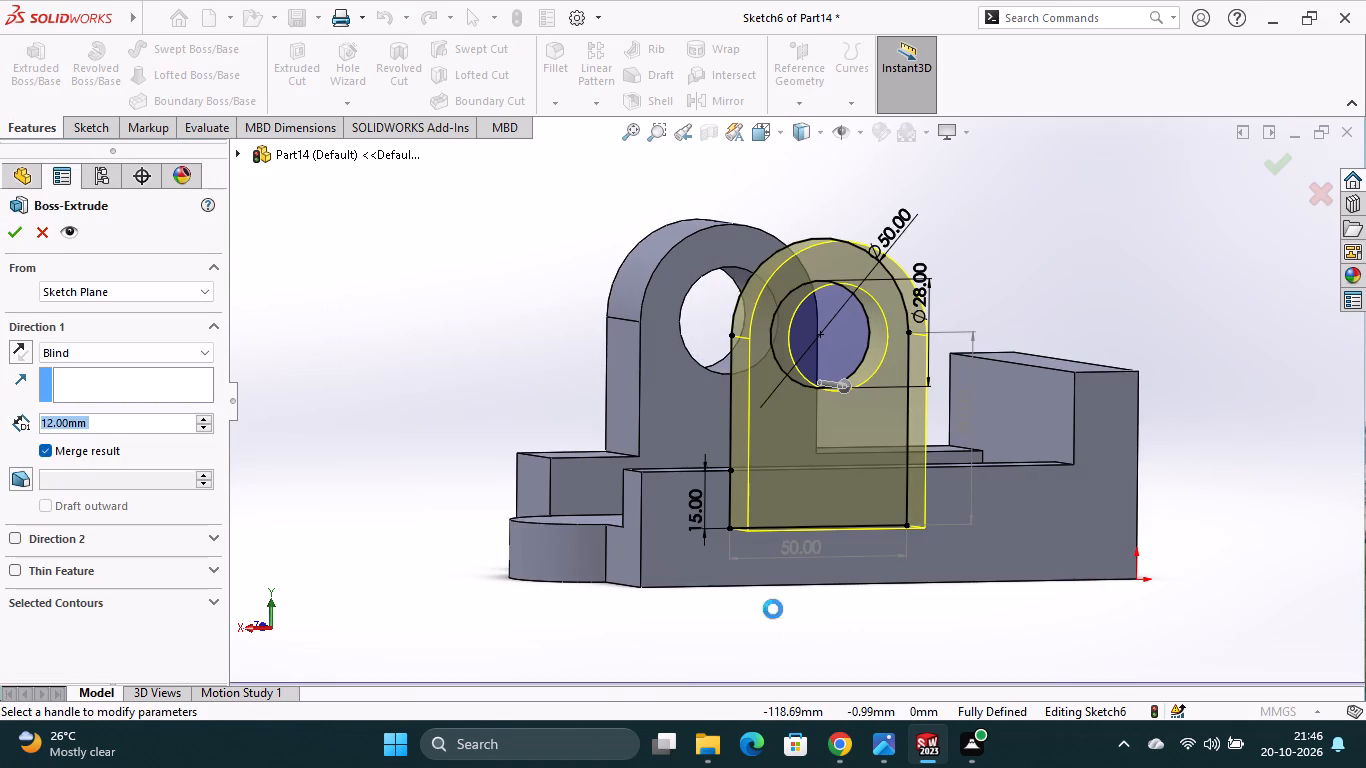
{"action": "middle_click_drag", "start_coordinate": [773, 609], "coordinate": [790, 616]}
{"action": "left_click_drag", "start_coordinate": [94, 422], "coordinate": [84, 420]}
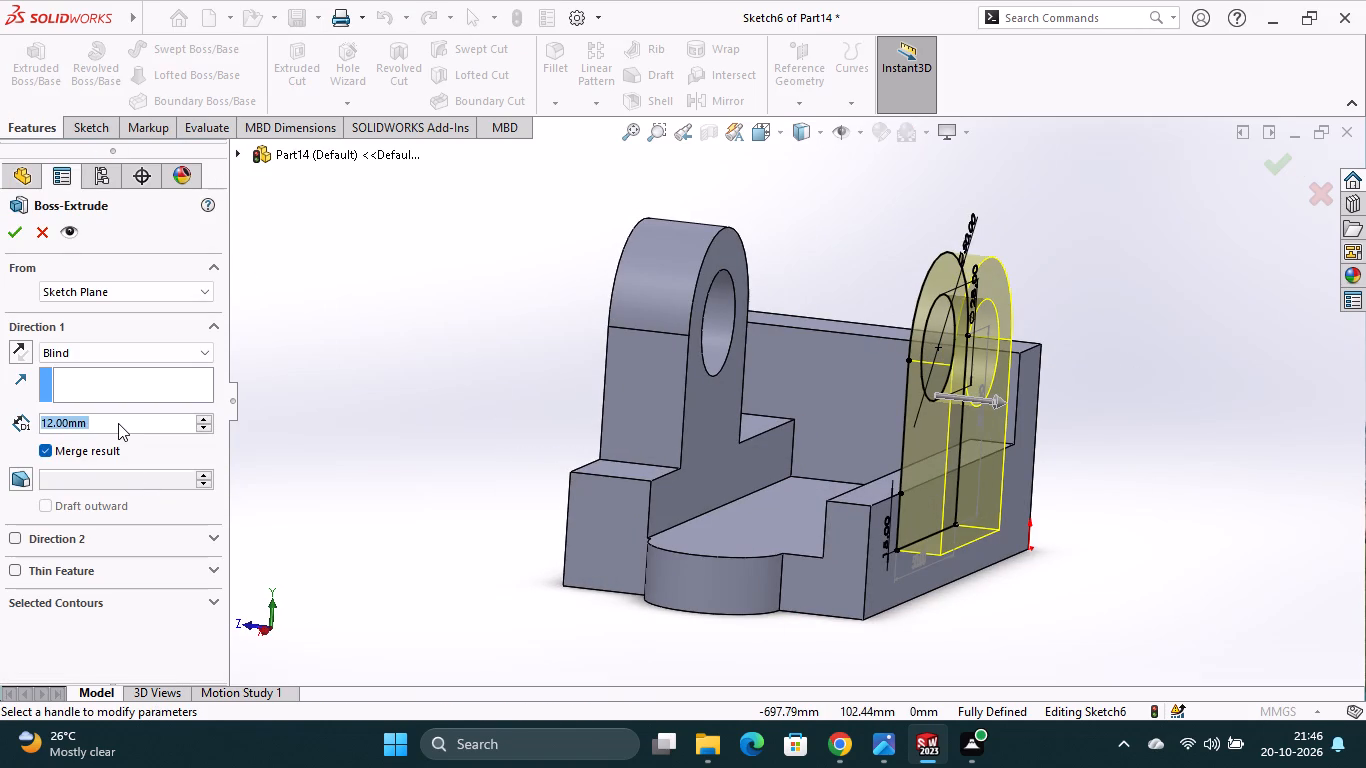
{"action": "type", "text": "22"}
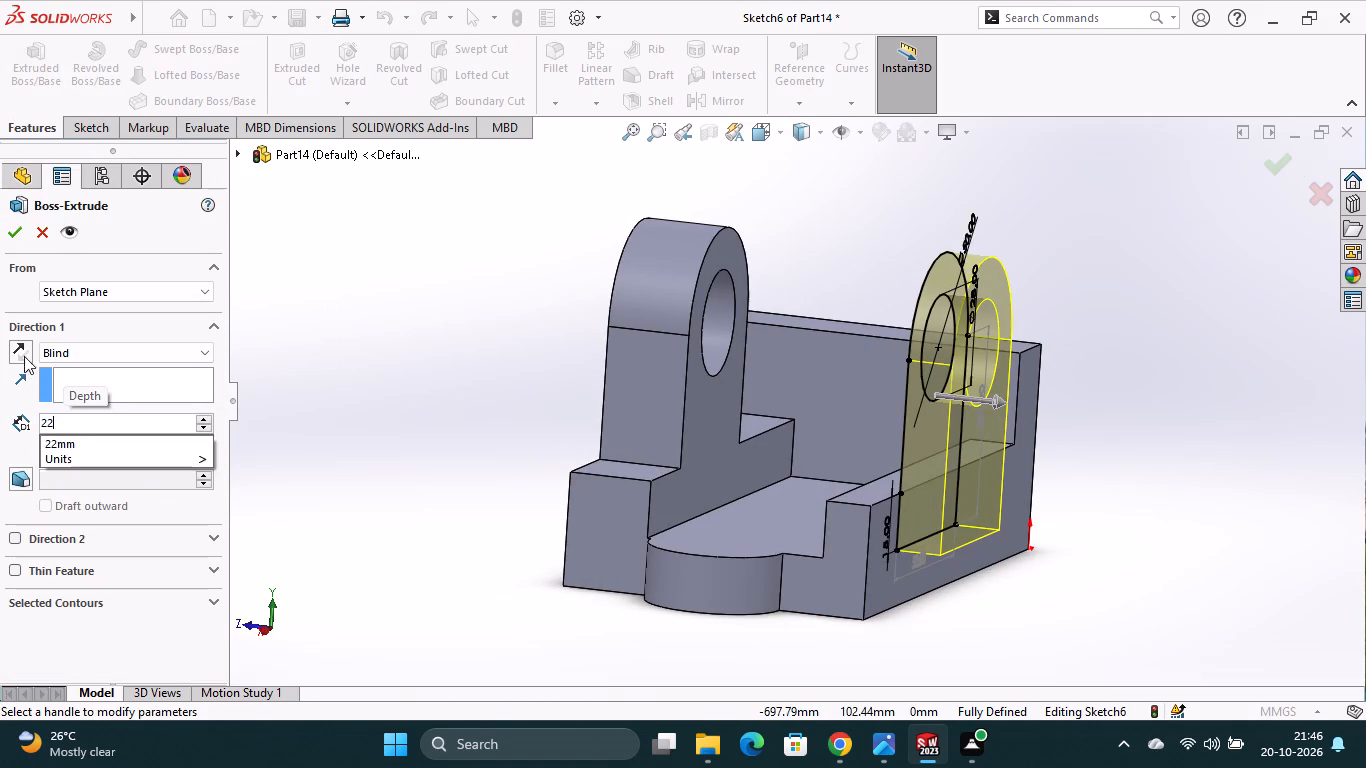
{"action": "left_click", "coordinate": [18, 351]}
{"action": "key", "text": "Return"}
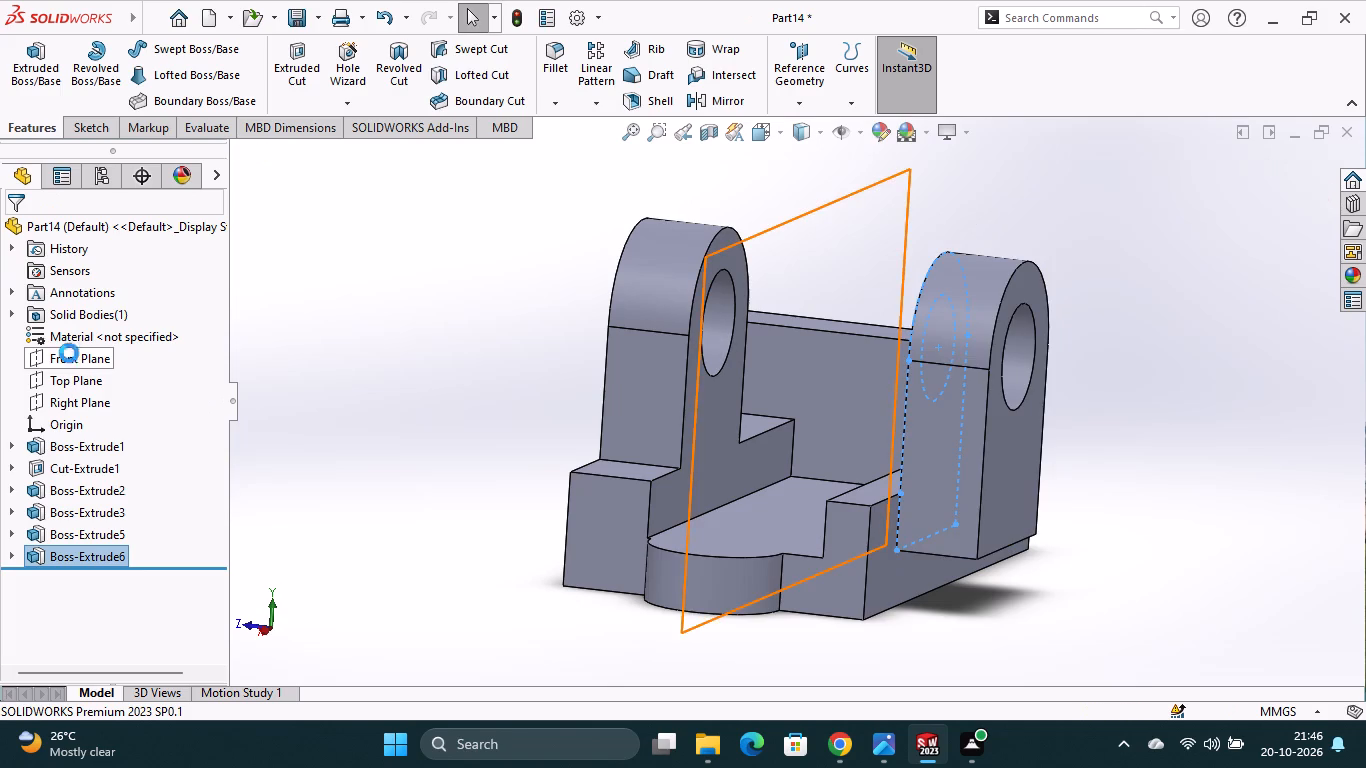
Edit the new lug's extrusion and reverse its direction so it extends inward toward the rear lug.
{"action": "right_click", "coordinate": [93, 562]}
{"action": "left_click", "coordinate": [114, 293]}
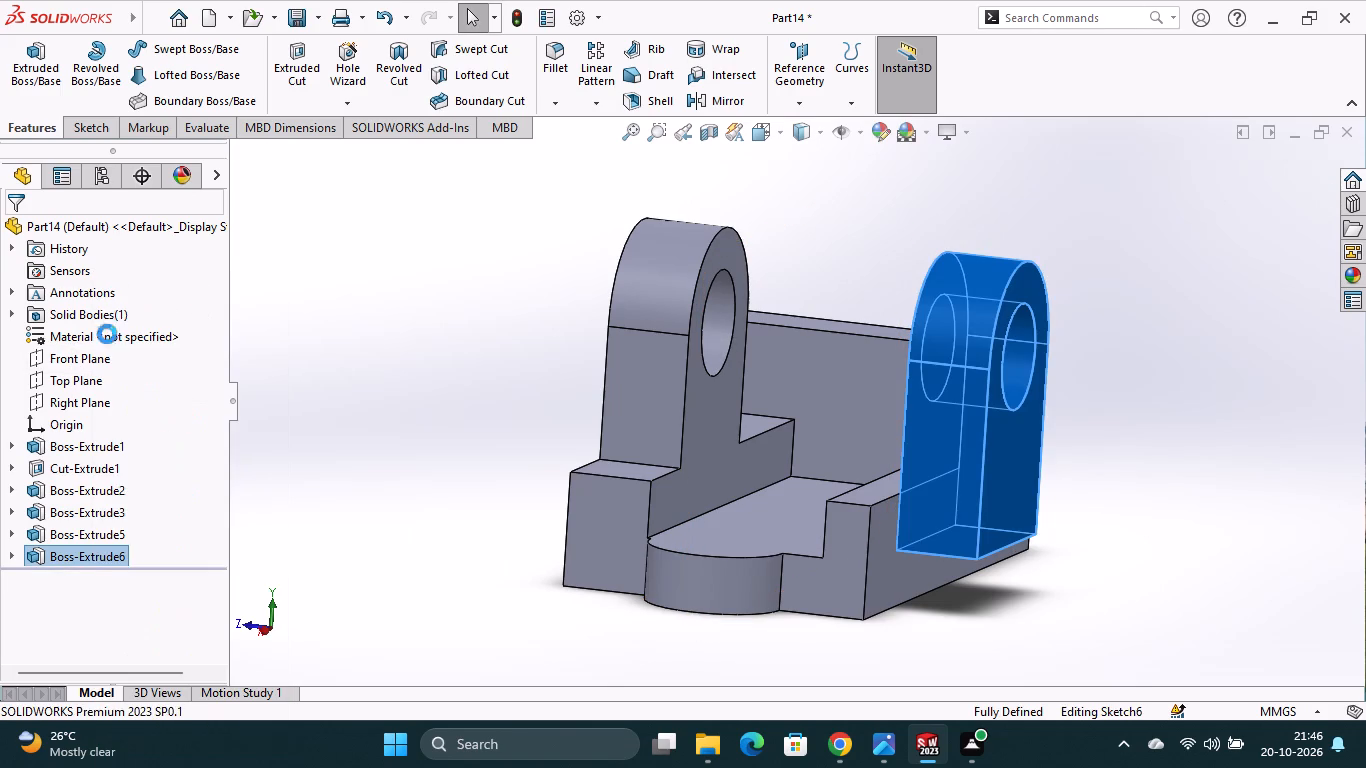
{"action": "left_click", "coordinate": [19, 347]}
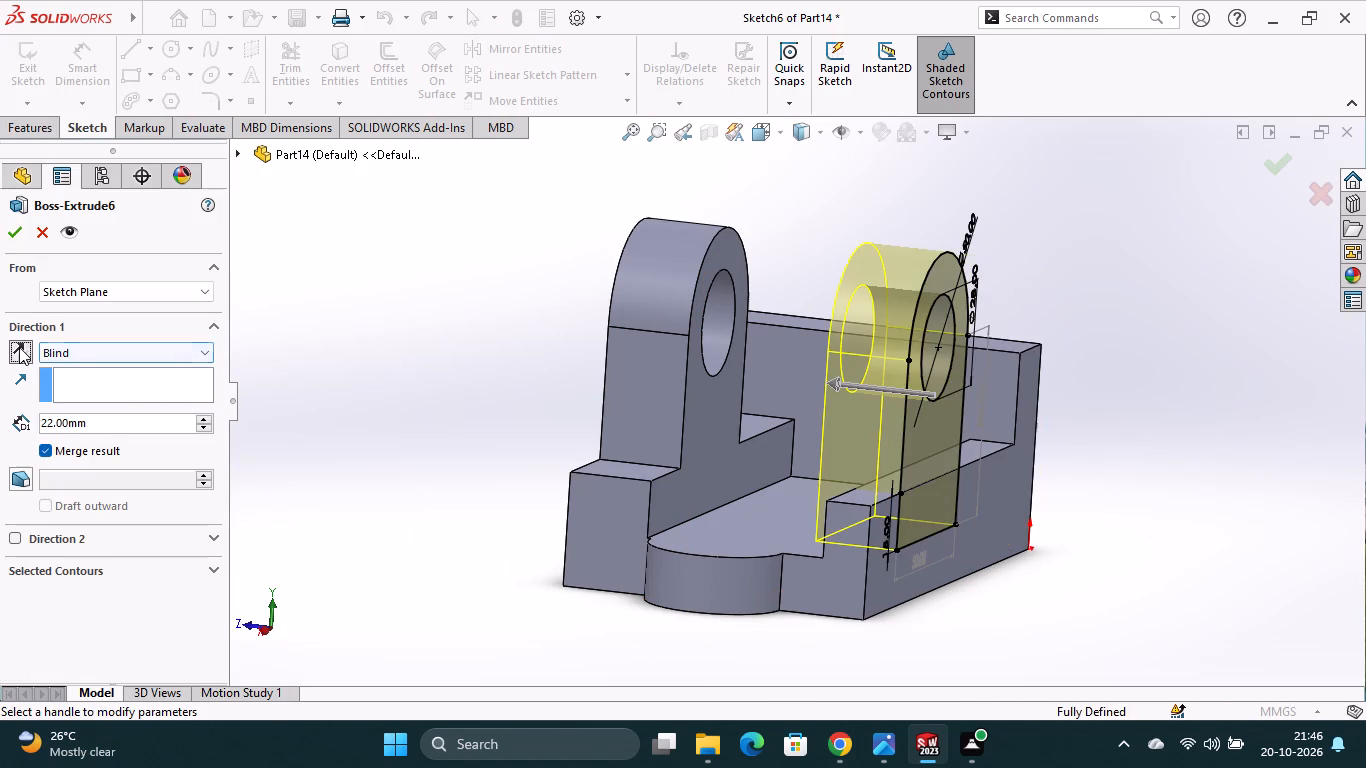
{"action": "left_click", "coordinate": [18, 236]}
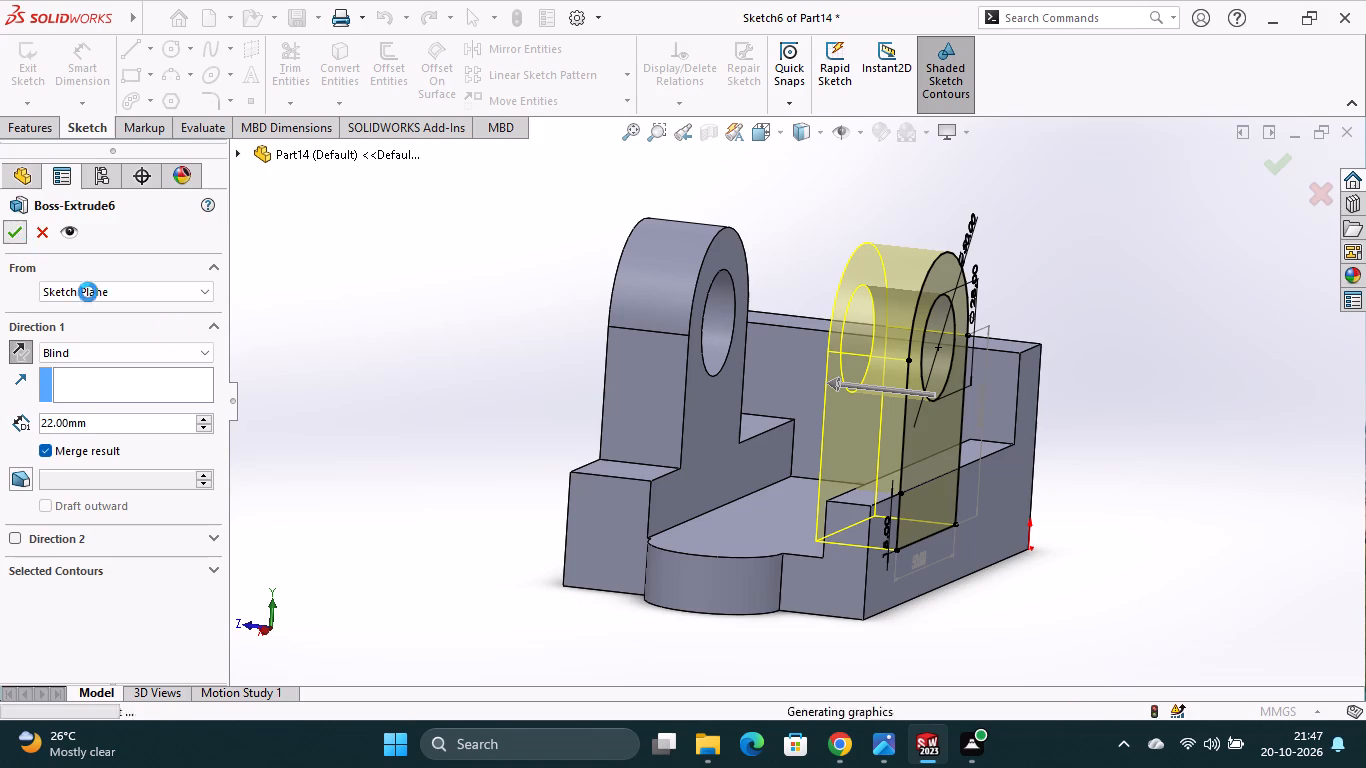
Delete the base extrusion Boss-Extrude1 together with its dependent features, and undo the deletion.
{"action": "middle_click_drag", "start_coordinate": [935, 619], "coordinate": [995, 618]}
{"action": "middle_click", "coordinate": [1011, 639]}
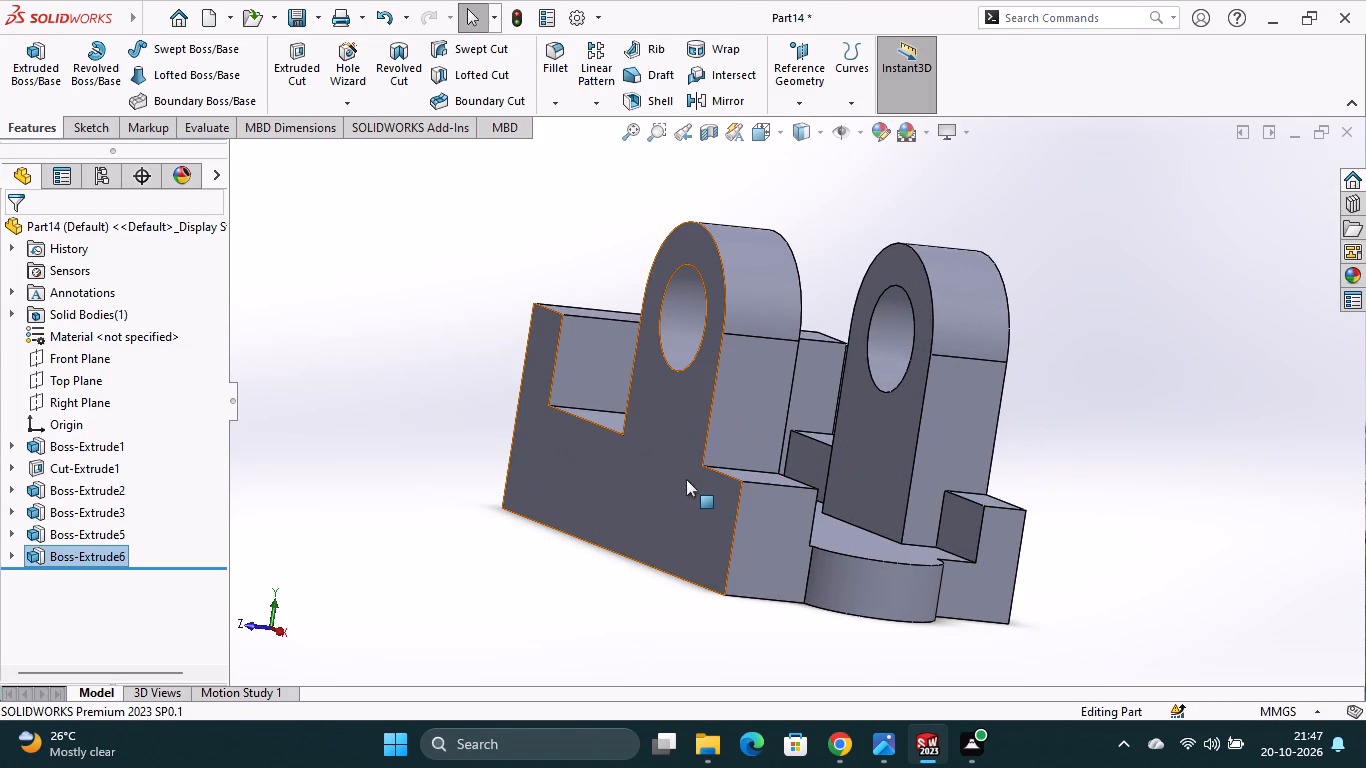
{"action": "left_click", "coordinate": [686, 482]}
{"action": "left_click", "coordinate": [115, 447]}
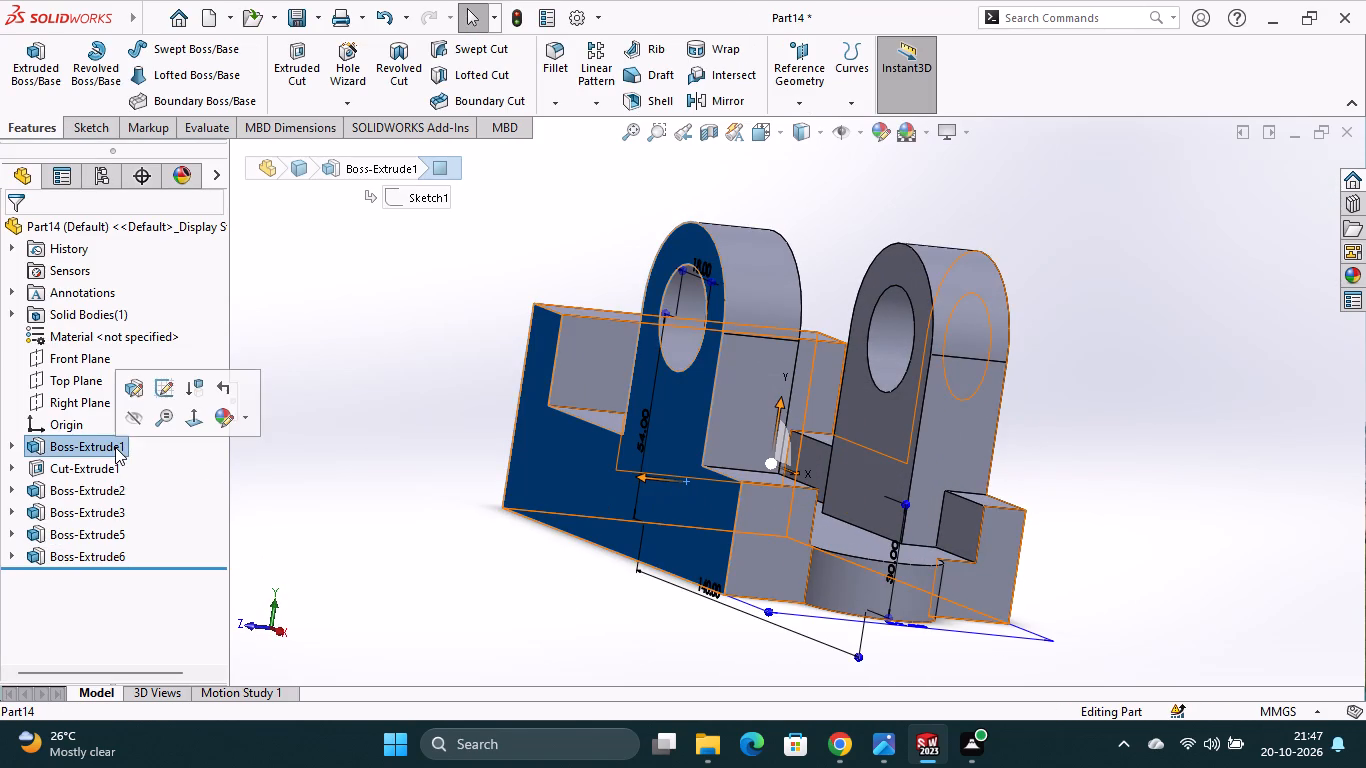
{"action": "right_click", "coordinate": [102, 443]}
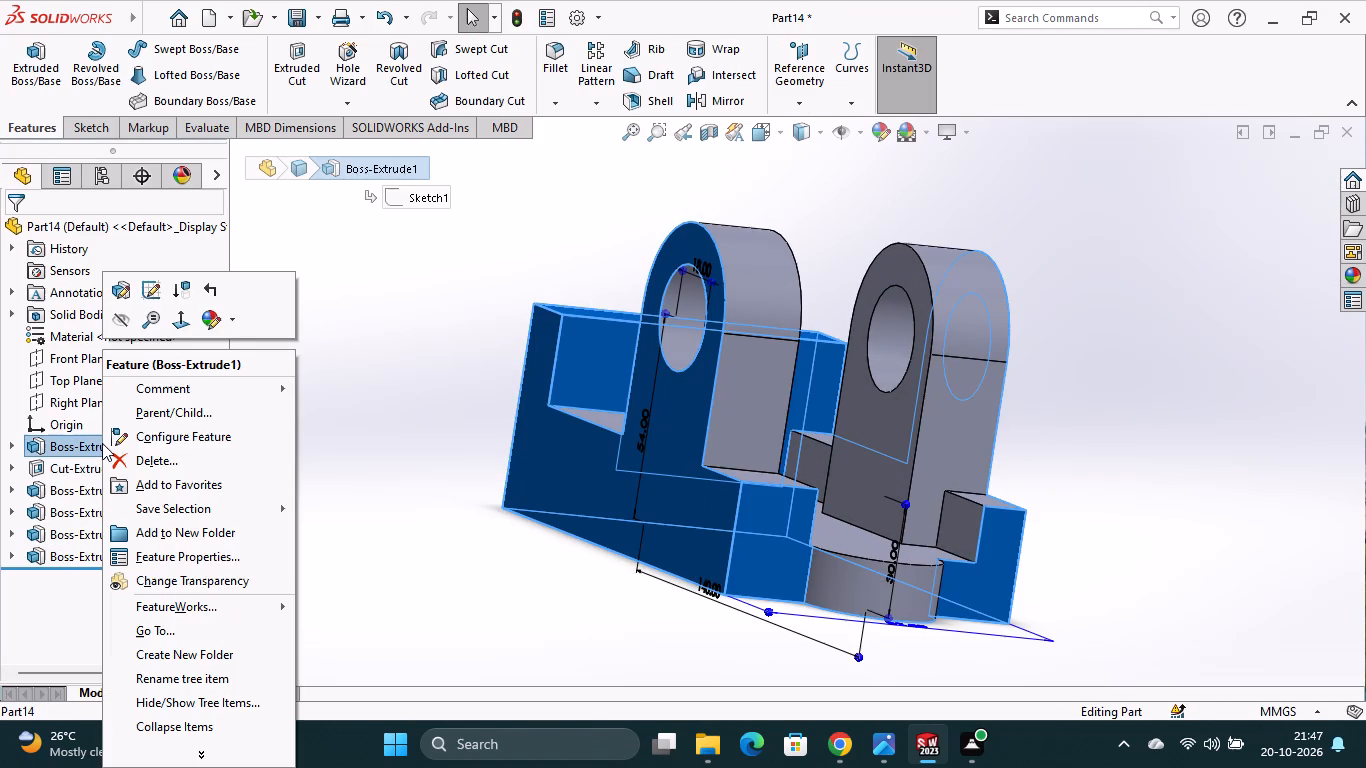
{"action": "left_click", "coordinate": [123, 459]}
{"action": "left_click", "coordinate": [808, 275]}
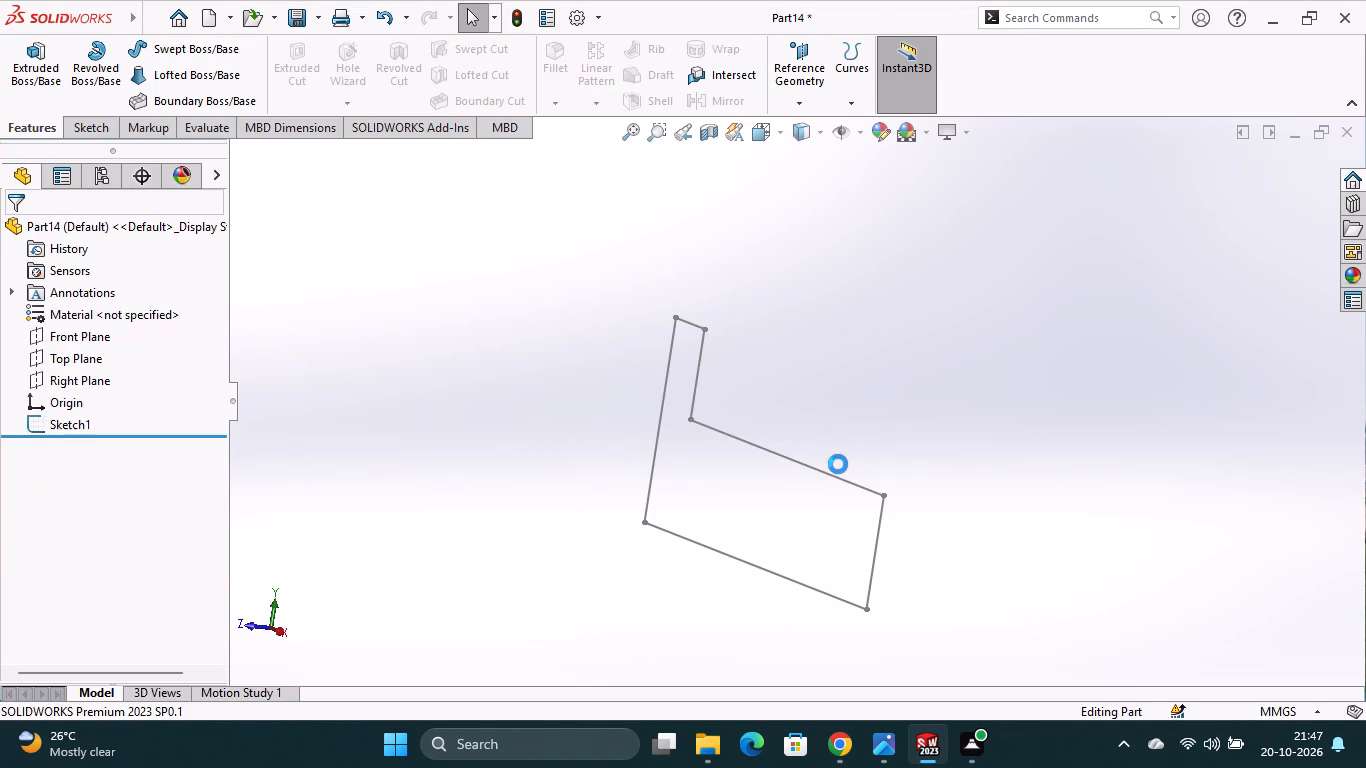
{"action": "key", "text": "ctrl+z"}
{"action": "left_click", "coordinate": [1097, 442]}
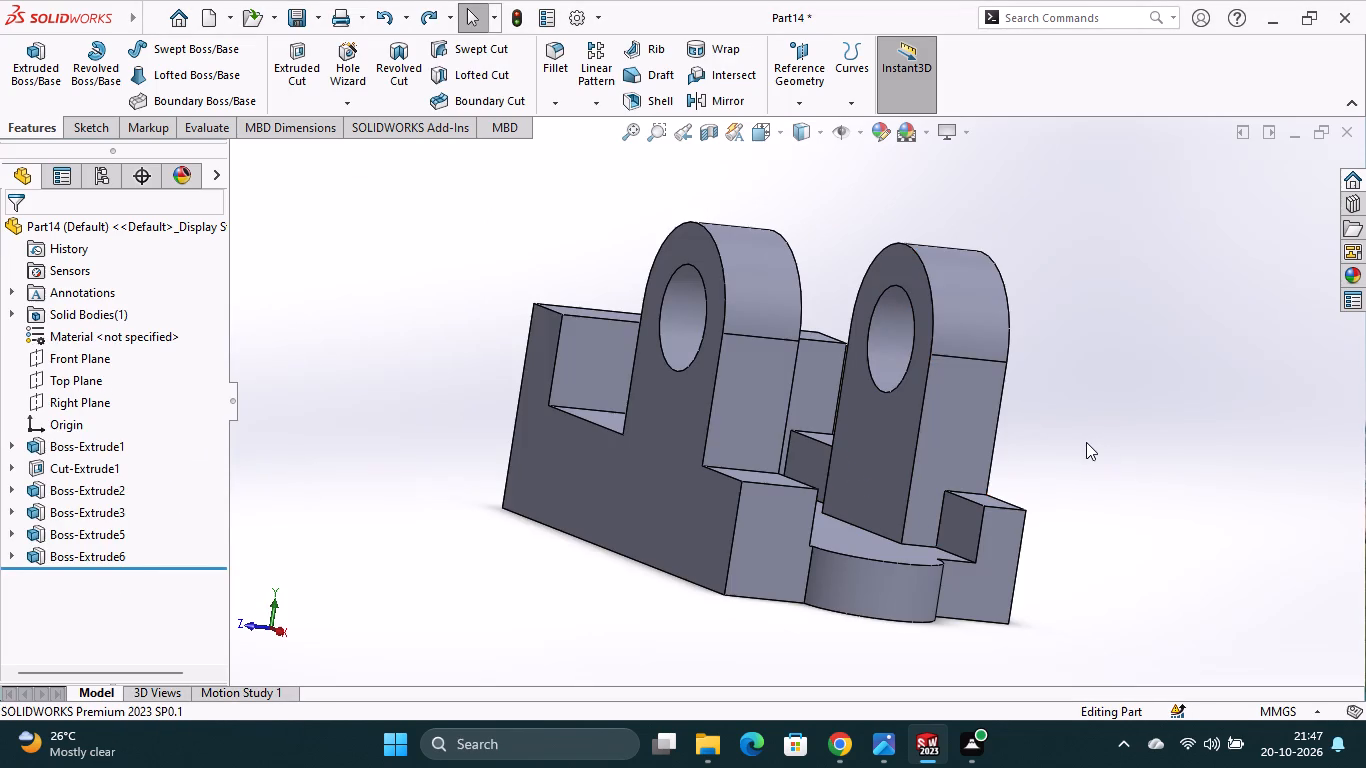
Delete the rear lug extrusion Boss-Extrude3 together with its dependent child features.
{"action": "left_click", "coordinate": [740, 303]}
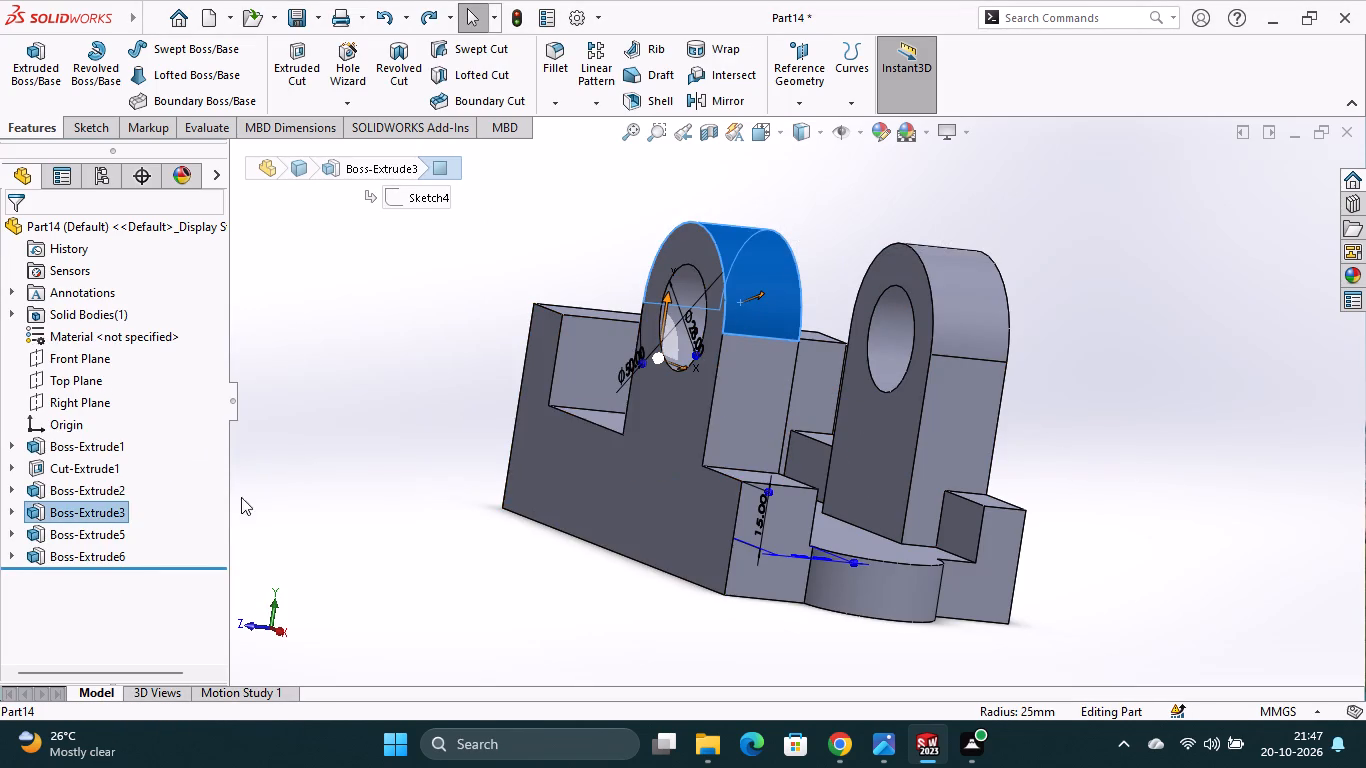
{"action": "right_click", "coordinate": [118, 503]}
{"action": "left_click", "coordinate": [150, 467]}
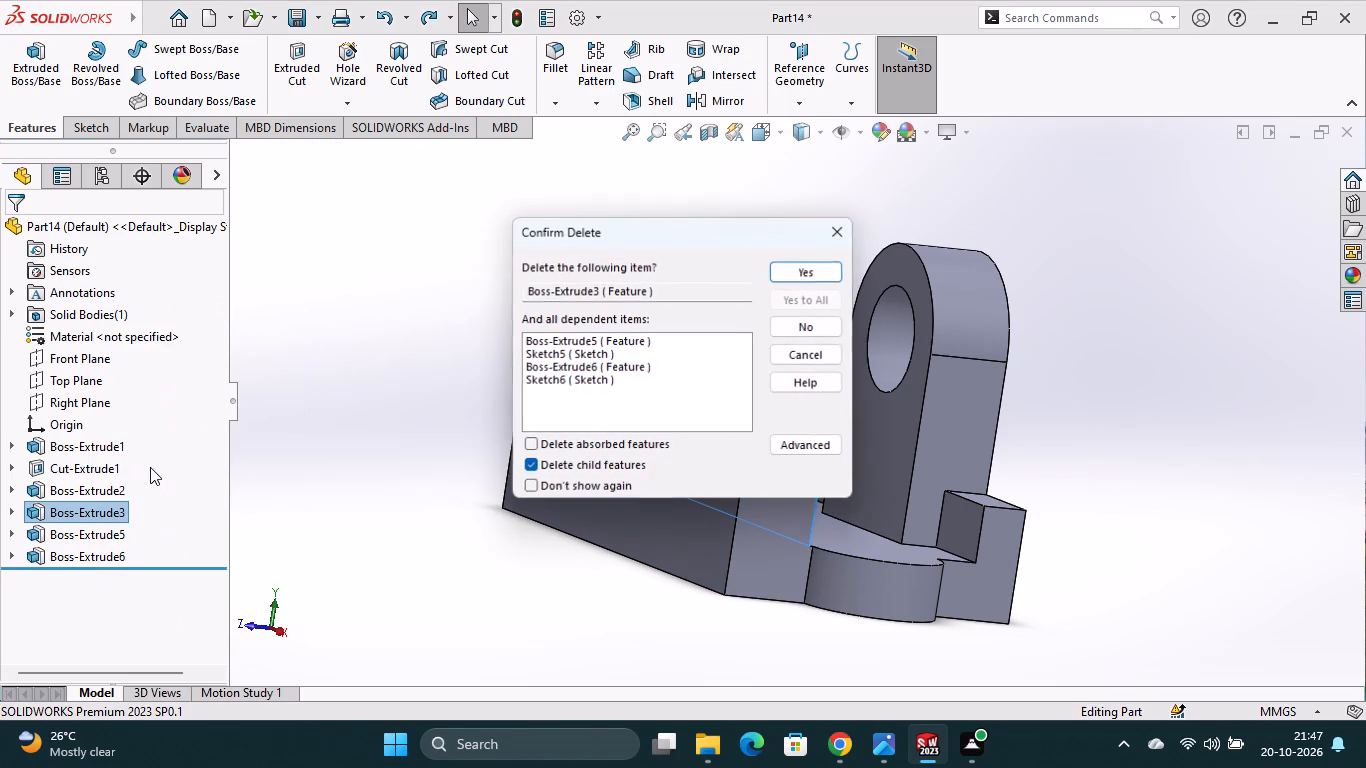
{"action": "left_click", "coordinate": [804, 272]}
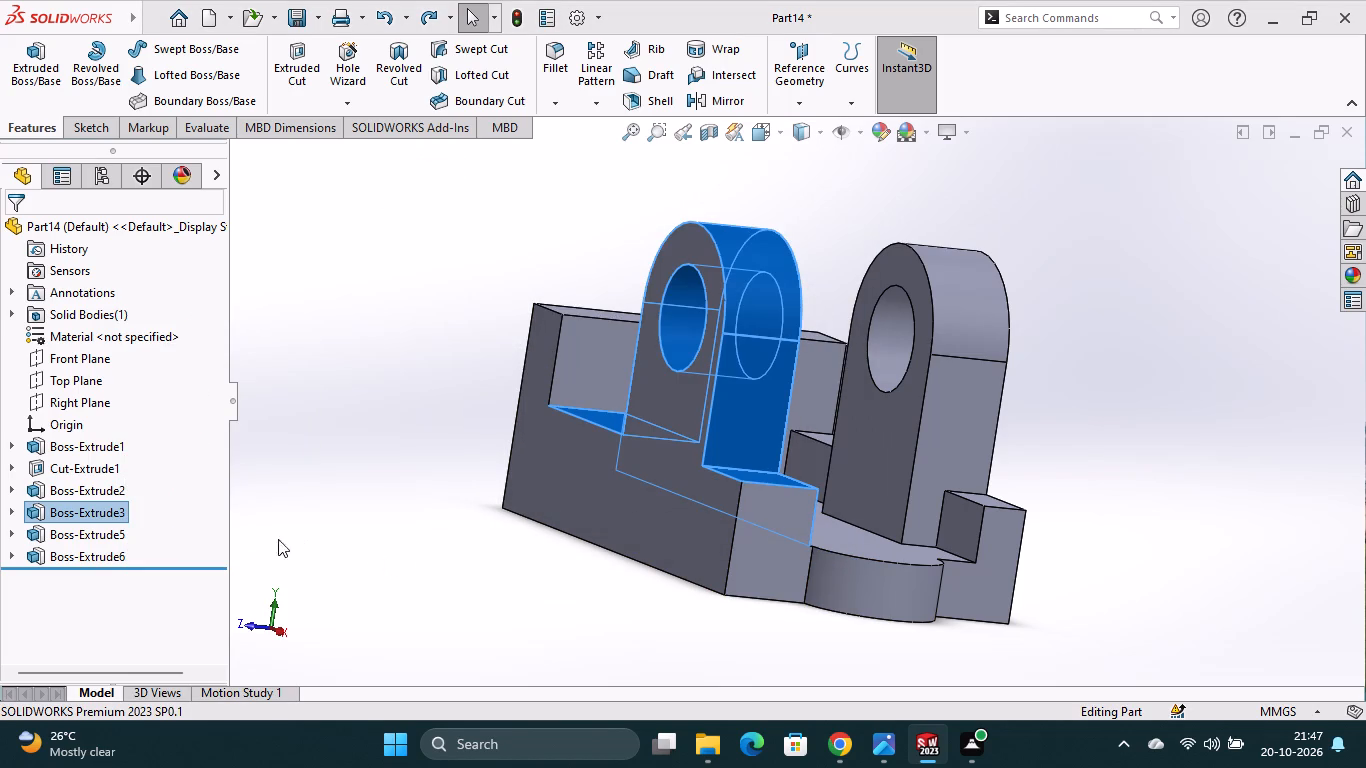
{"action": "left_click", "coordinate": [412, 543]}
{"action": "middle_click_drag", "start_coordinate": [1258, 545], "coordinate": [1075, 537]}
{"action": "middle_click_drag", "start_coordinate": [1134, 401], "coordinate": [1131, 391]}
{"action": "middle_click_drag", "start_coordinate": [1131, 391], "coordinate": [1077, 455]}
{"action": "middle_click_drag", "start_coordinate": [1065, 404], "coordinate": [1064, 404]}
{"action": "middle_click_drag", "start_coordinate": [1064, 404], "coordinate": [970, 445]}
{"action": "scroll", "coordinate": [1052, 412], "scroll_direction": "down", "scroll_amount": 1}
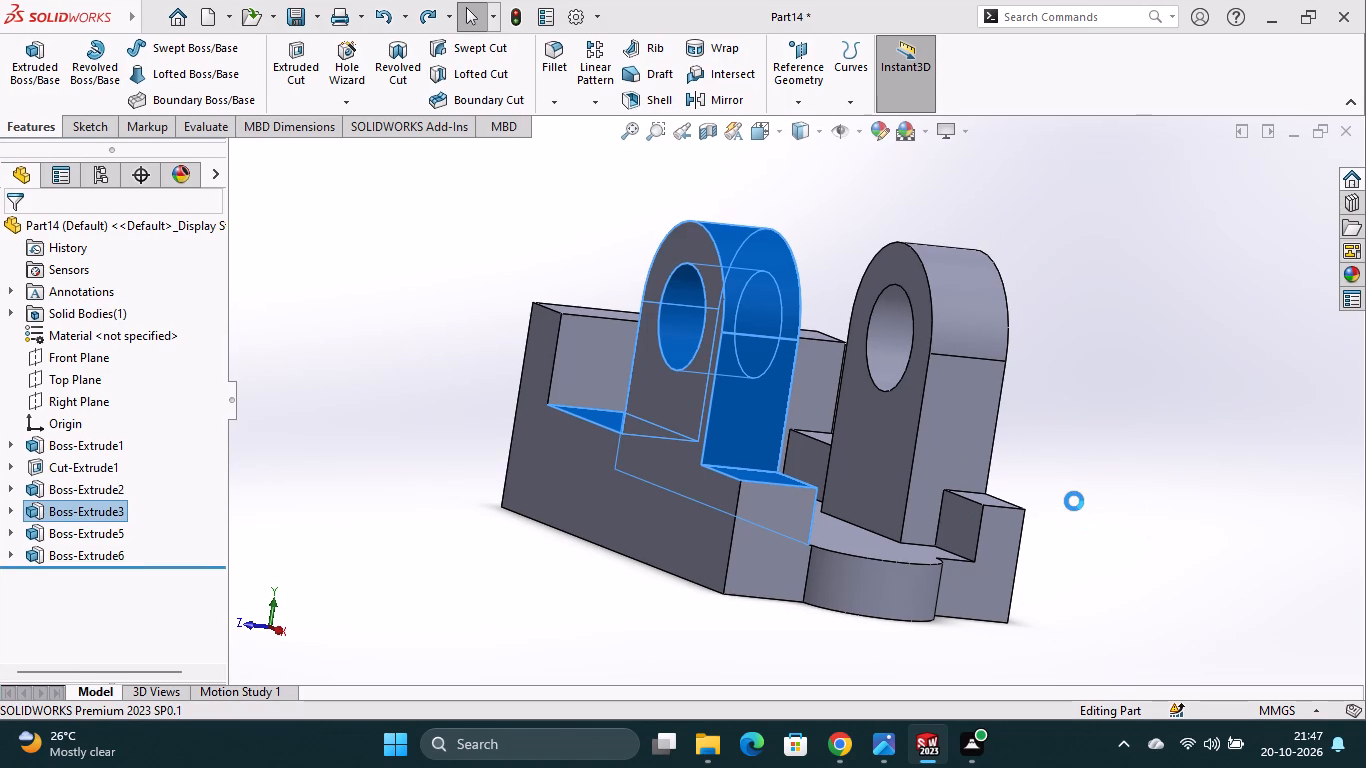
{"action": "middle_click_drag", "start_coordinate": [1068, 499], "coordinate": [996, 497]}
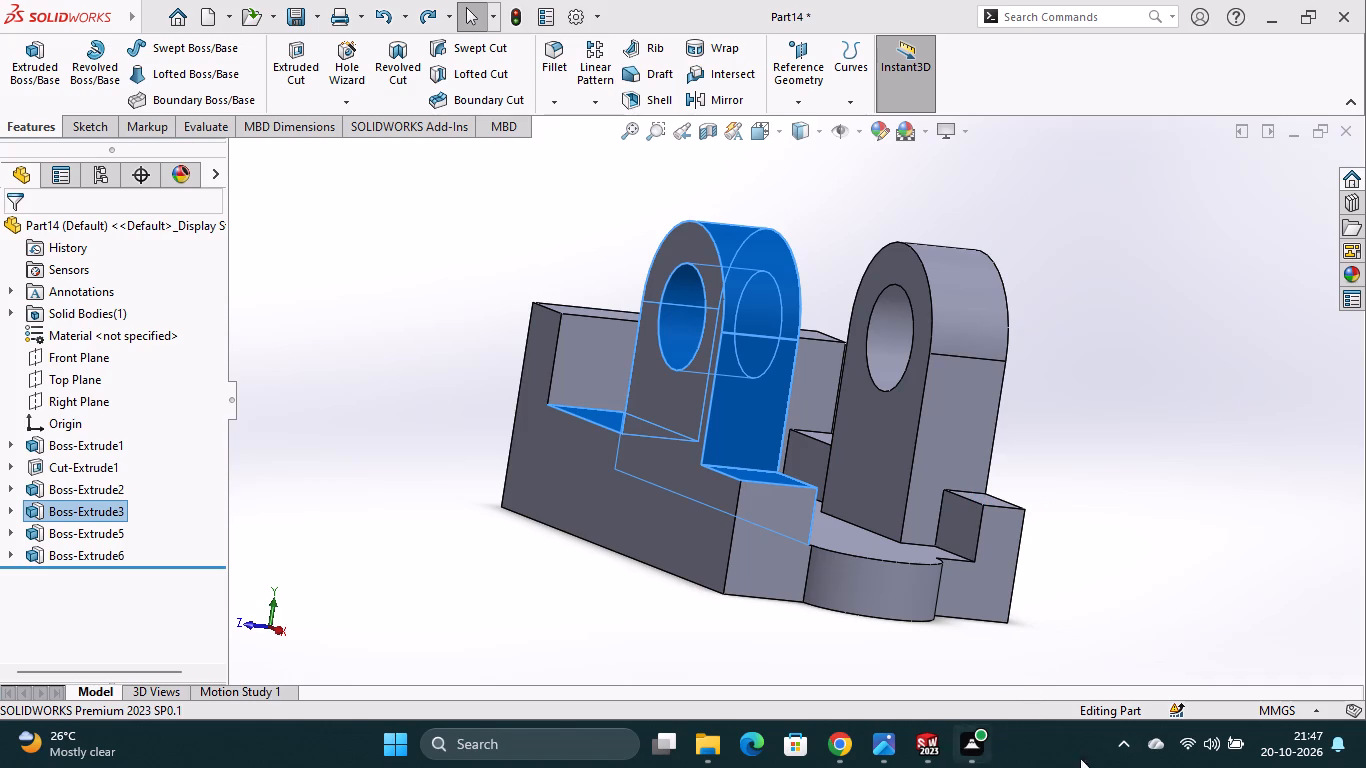
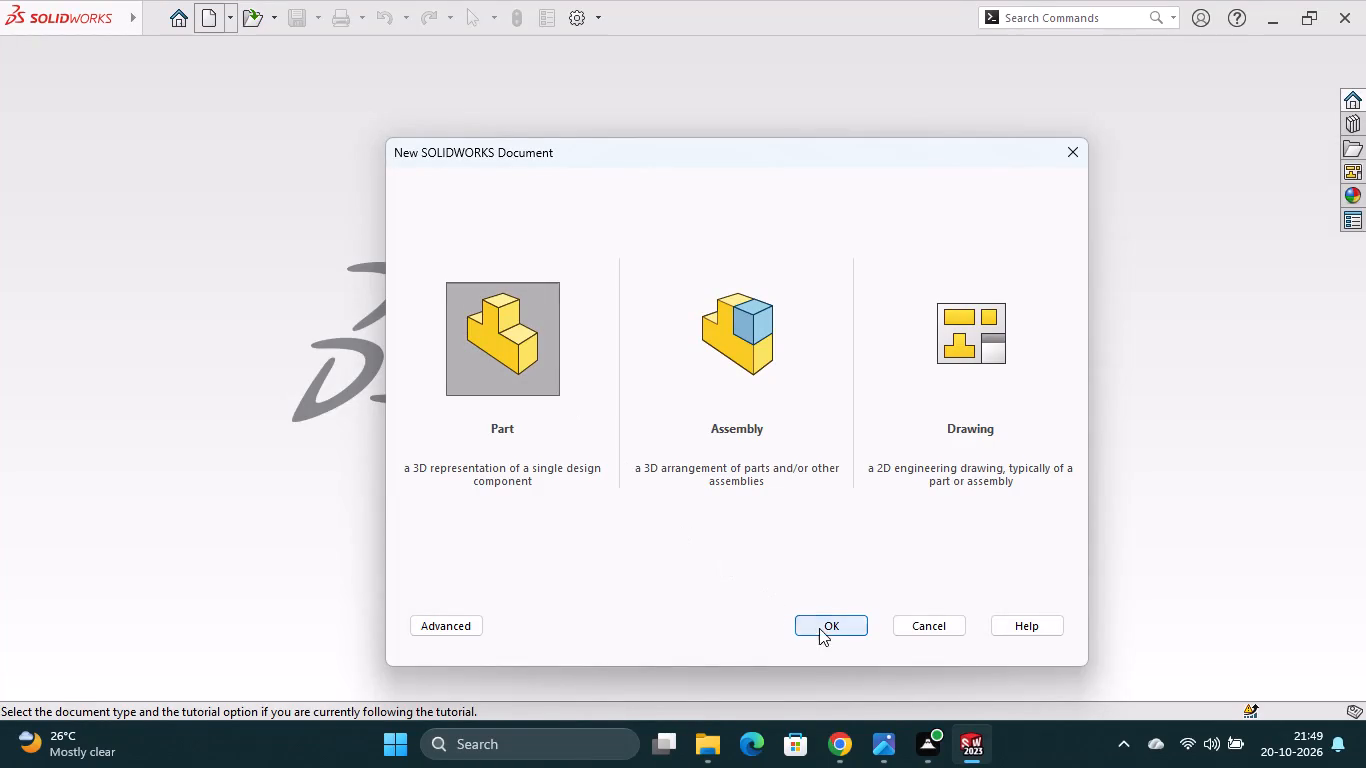
Create a new part document and open a sketch on the Front Plane.
{"action": "left_click", "coordinate": [819, 628]}
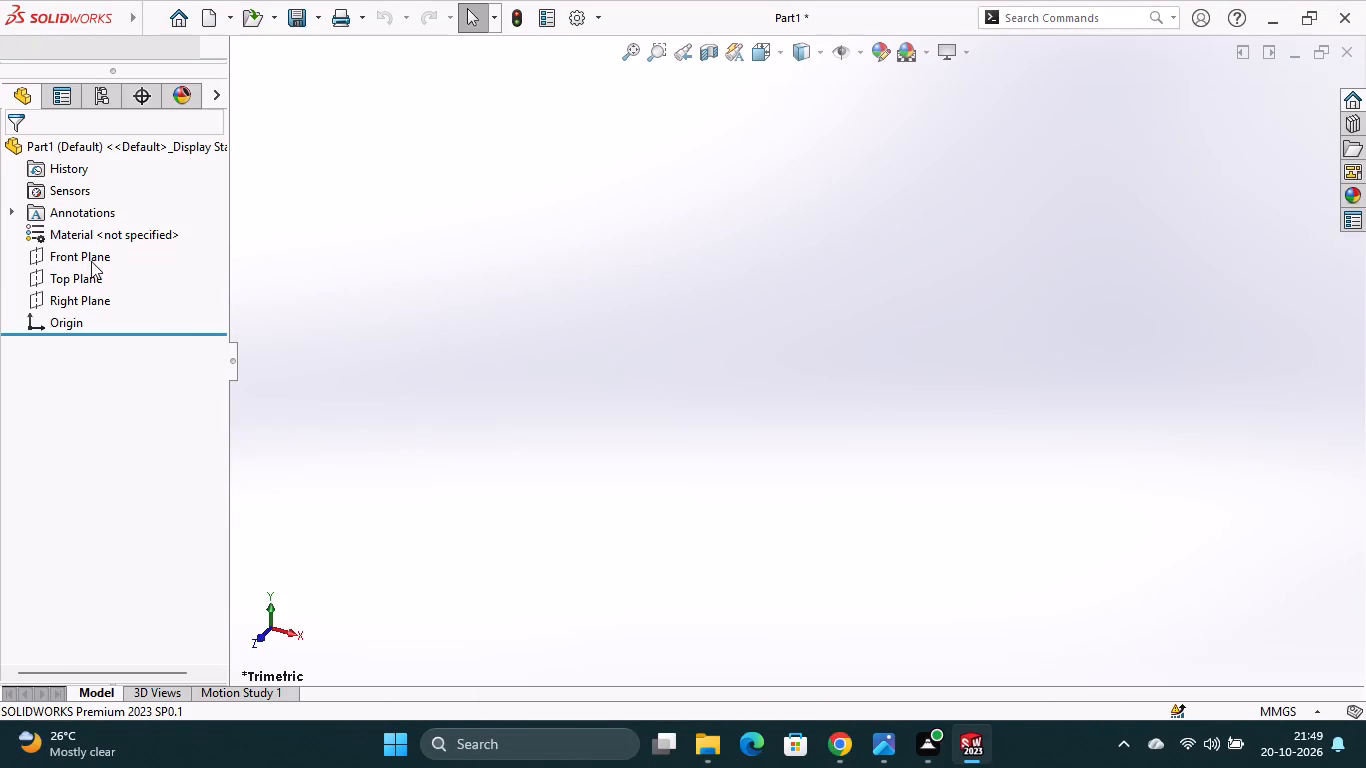
{"action": "left_click", "coordinate": [93, 254]}
{"action": "left_click", "coordinate": [69, 256]}
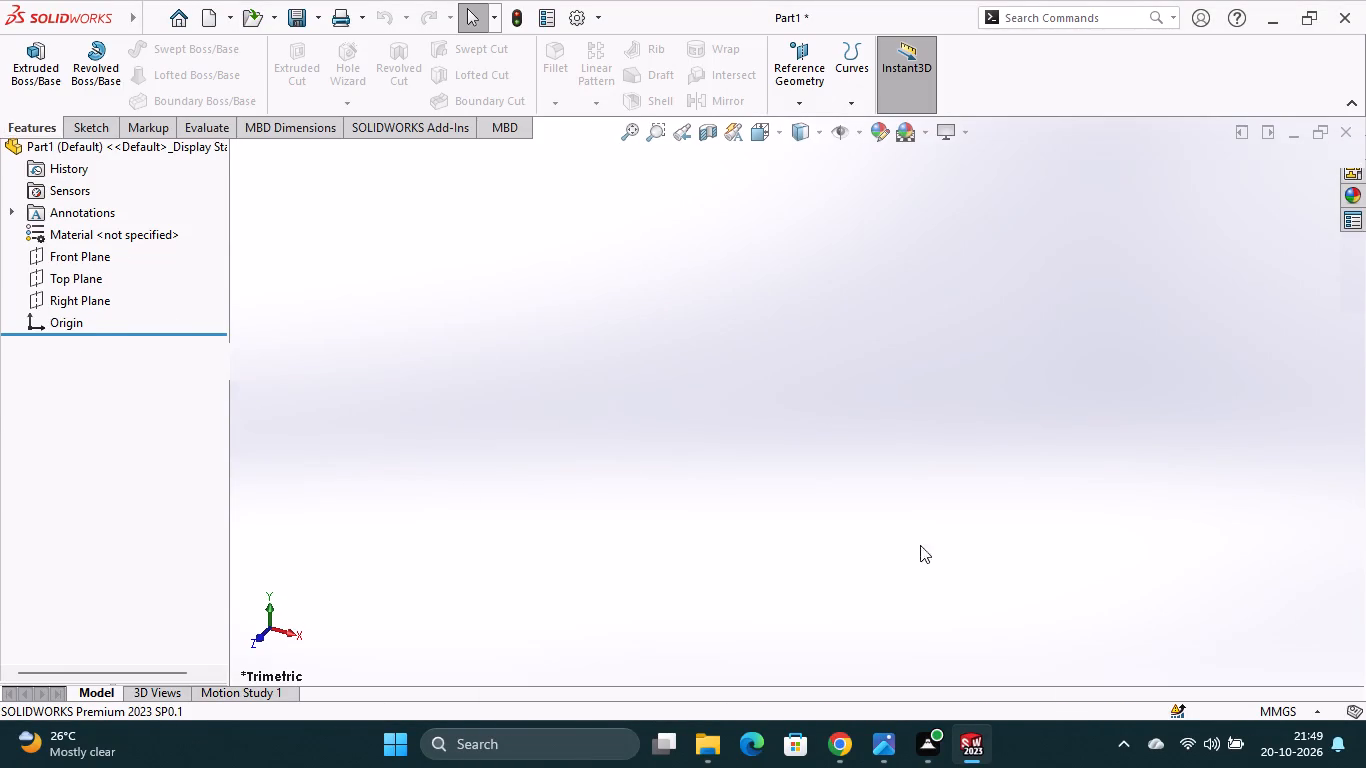
{"action": "left_click", "coordinate": [104, 337]}
{"action": "left_click", "coordinate": [126, 311]}
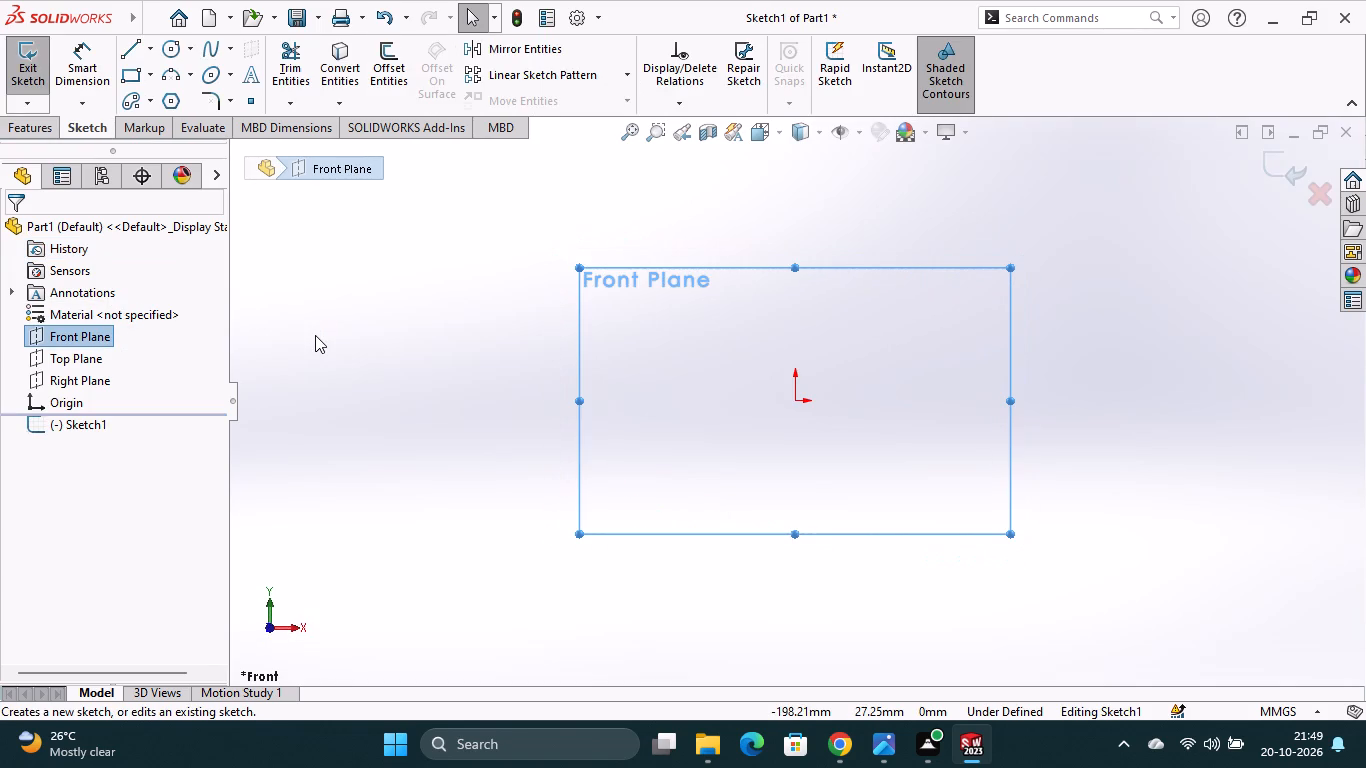
Sketch a closed L-shaped profile from the origin, about 173 mm long with its upright at the origin, and trim the overhanging bottom line end.
{"action": "left_click", "coordinate": [134, 50]}
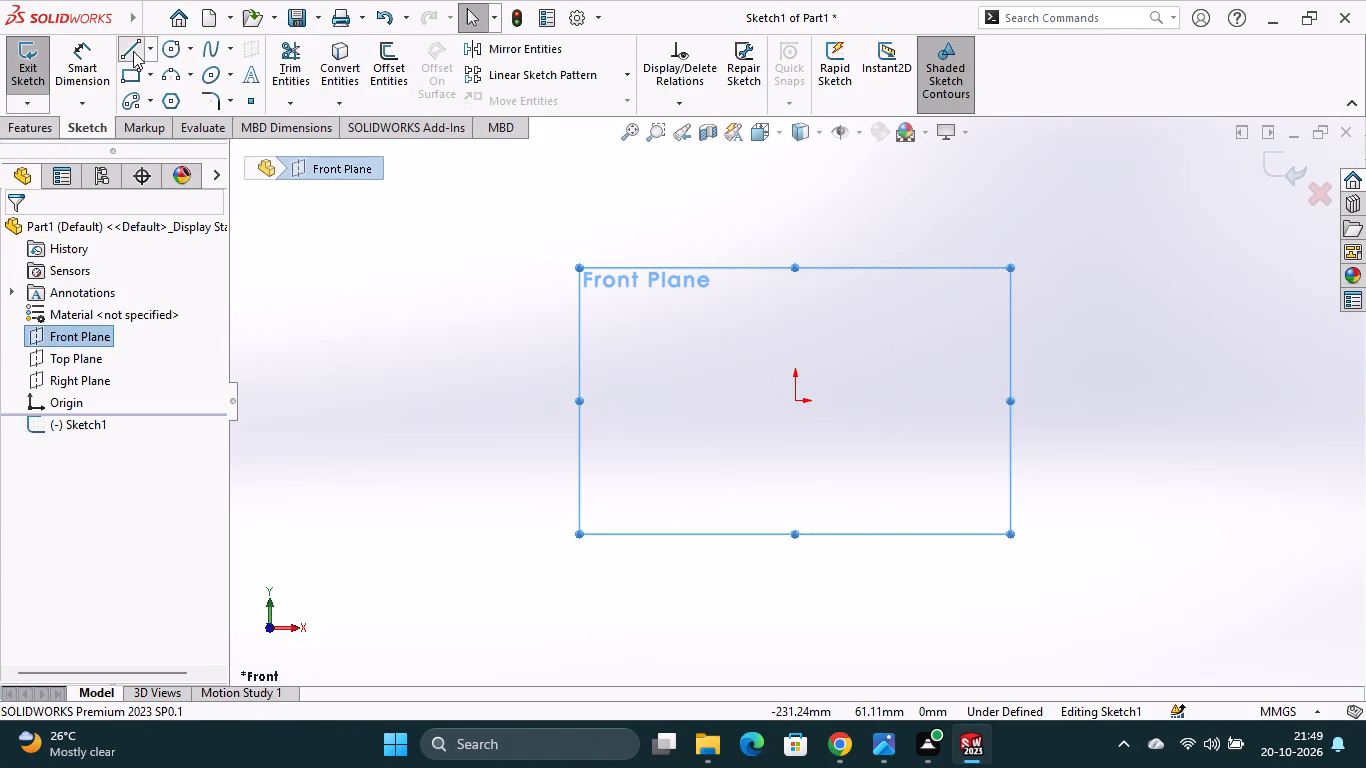
{"action": "left_click", "coordinate": [797, 402]}
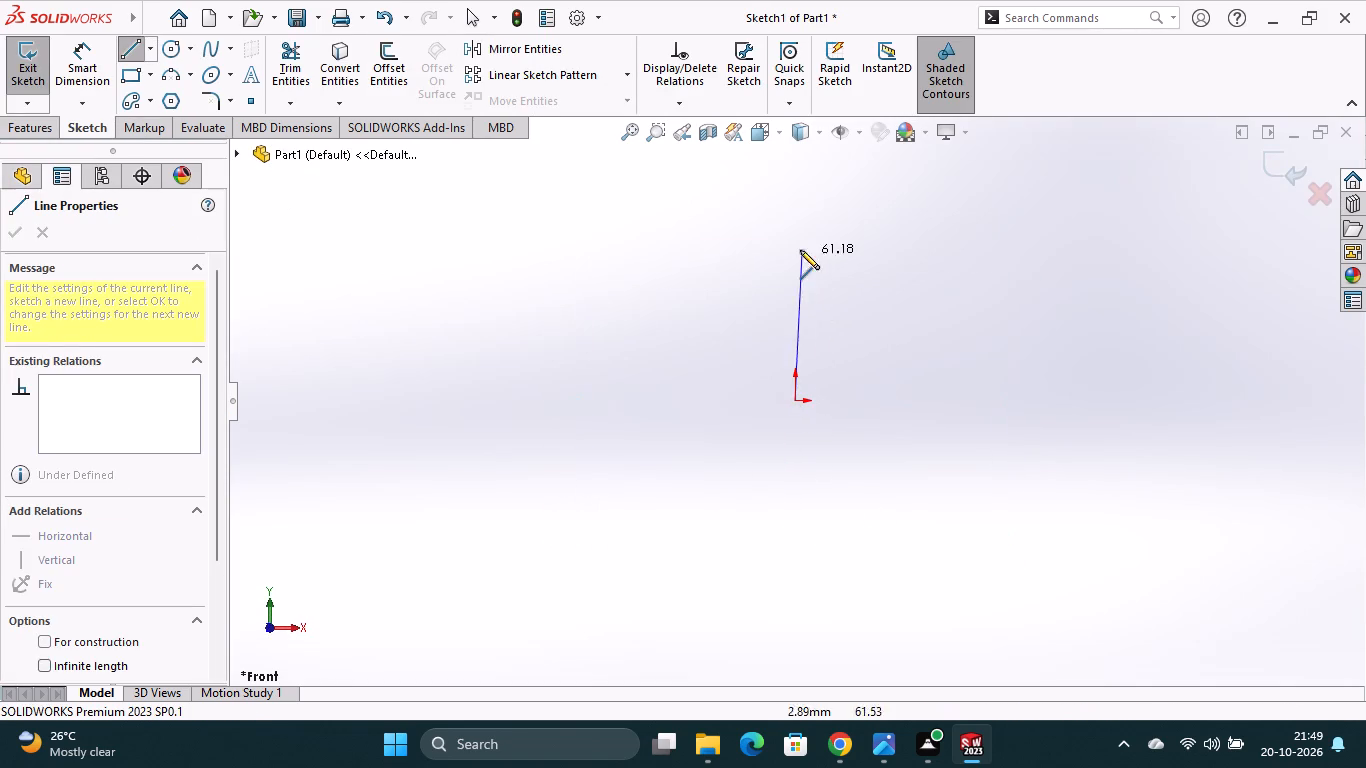
{"action": "left_click", "coordinate": [795, 240]}
{"action": "left_click", "coordinate": [895, 244]}
{"action": "left_click", "coordinate": [892, 325]}
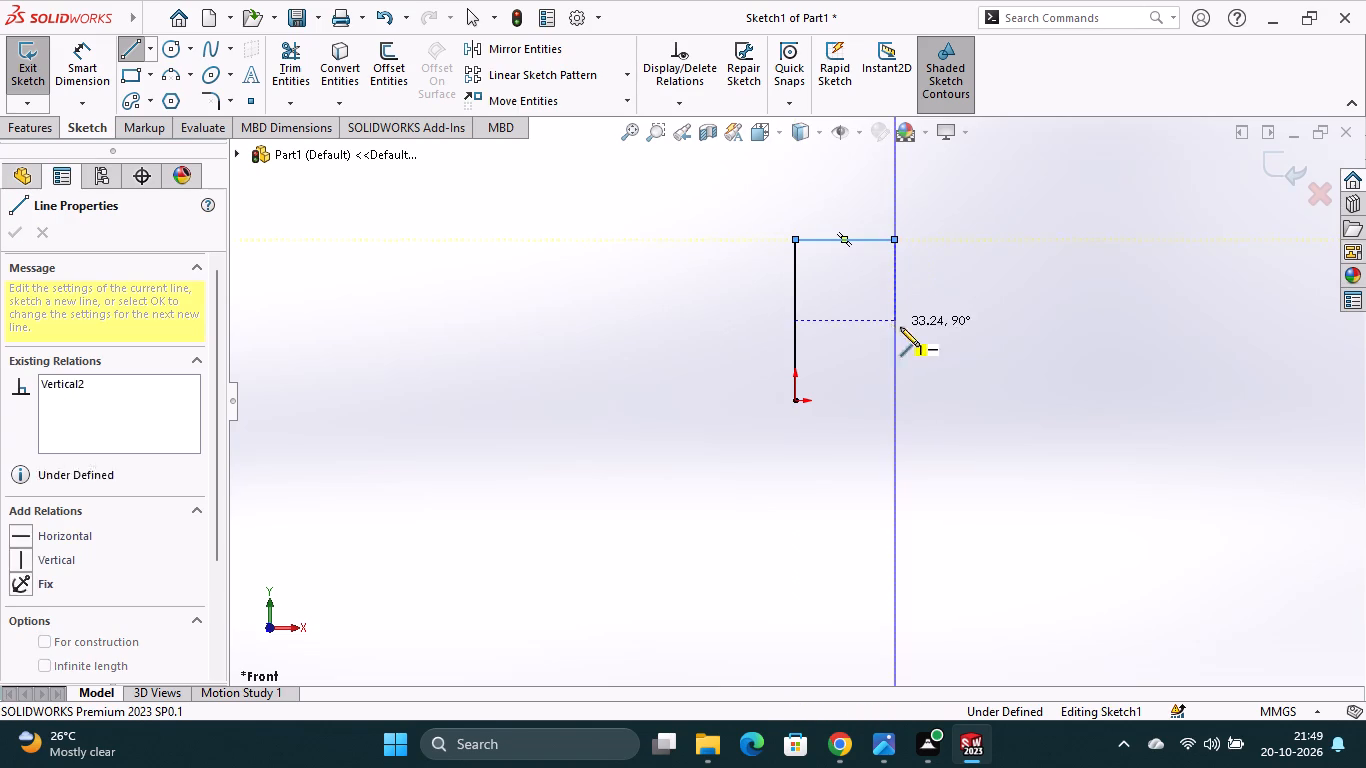
{"action": "left_click", "coordinate": [1213, 323]}
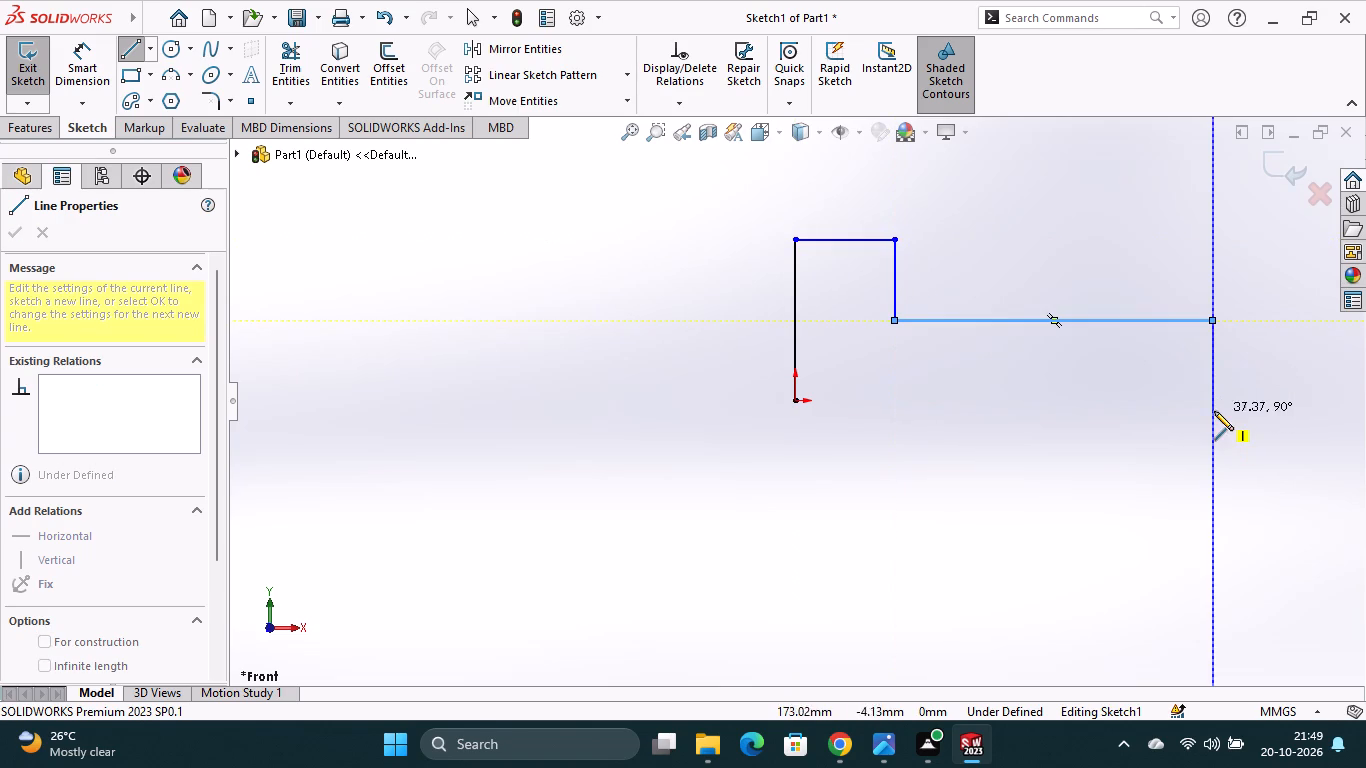
{"action": "left_click", "coordinate": [1212, 404]}
{"action": "left_click", "coordinate": [787, 399]}
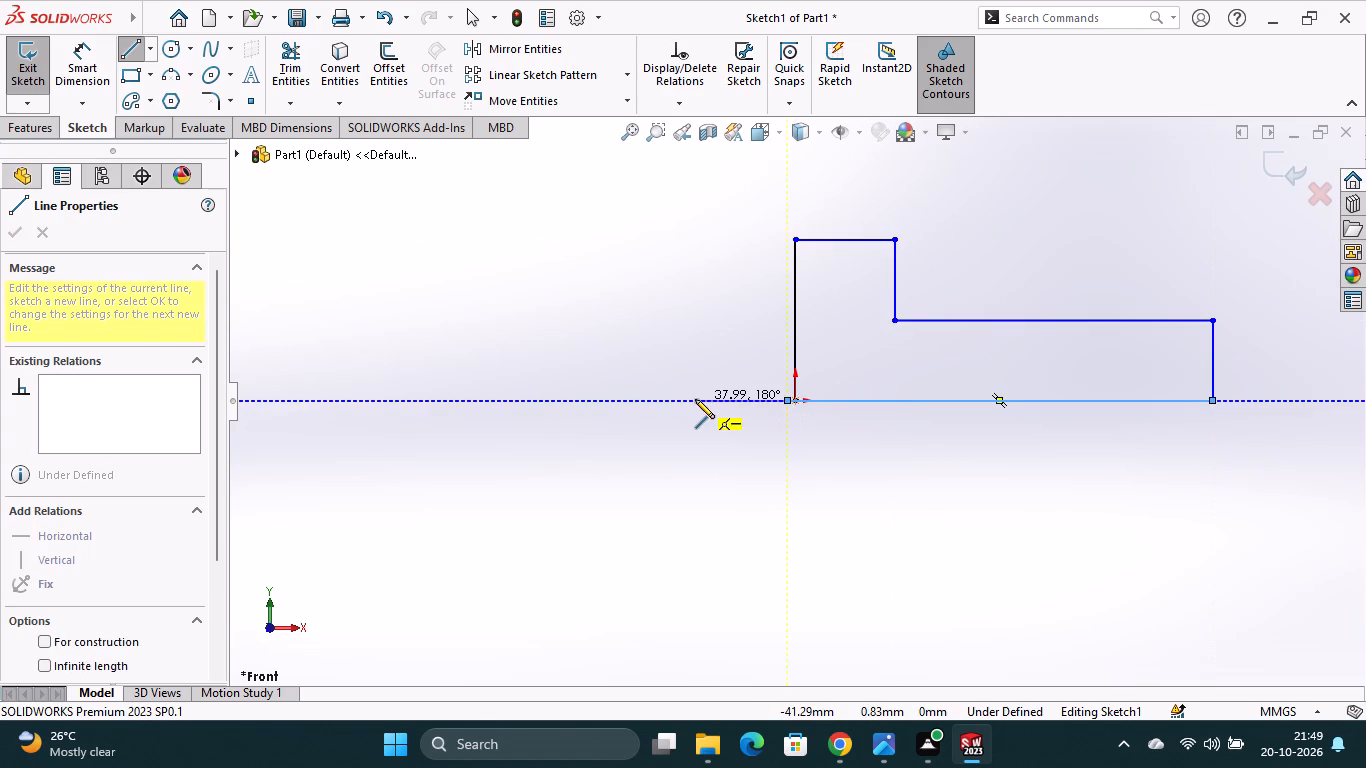
{"action": "key", "text": "Escape"}
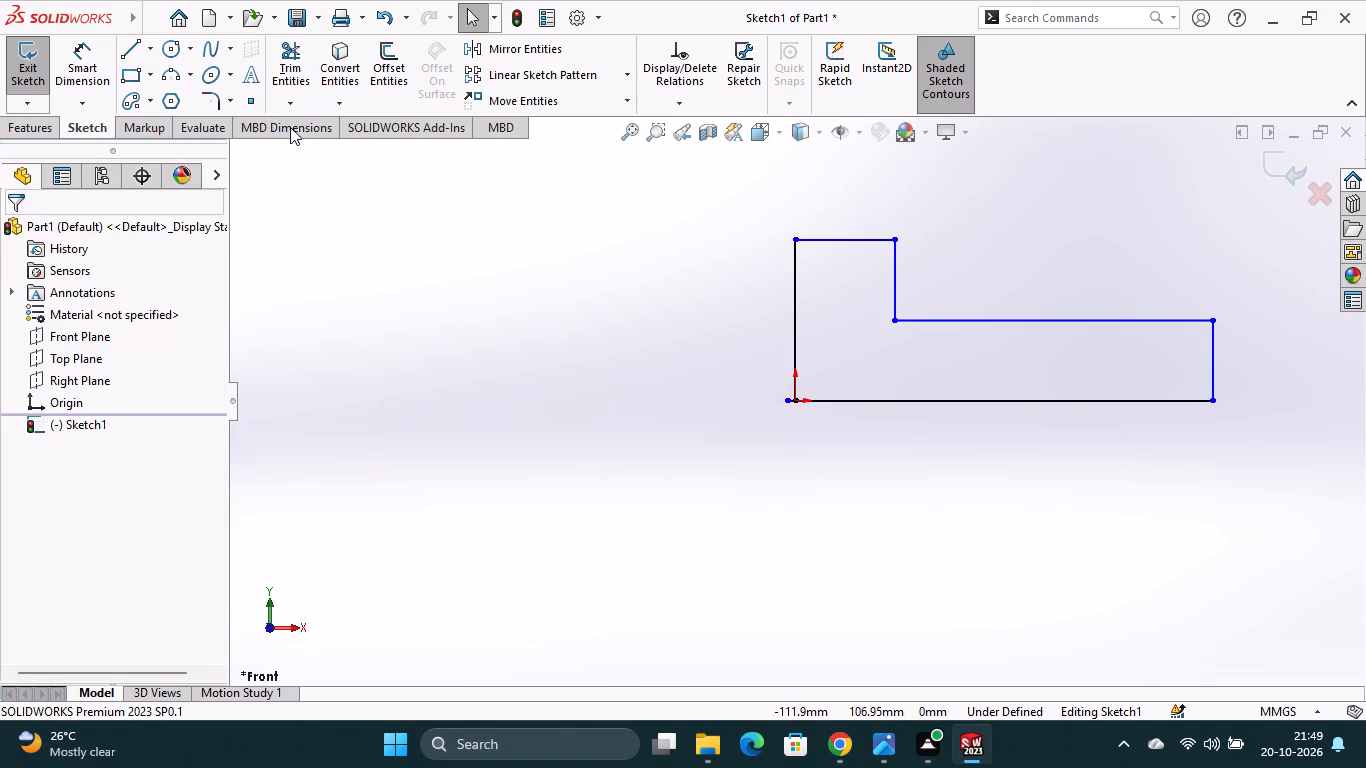
{"action": "scroll", "coordinate": [835, 424], "scroll_direction": "down", "scroll_amount": 4}
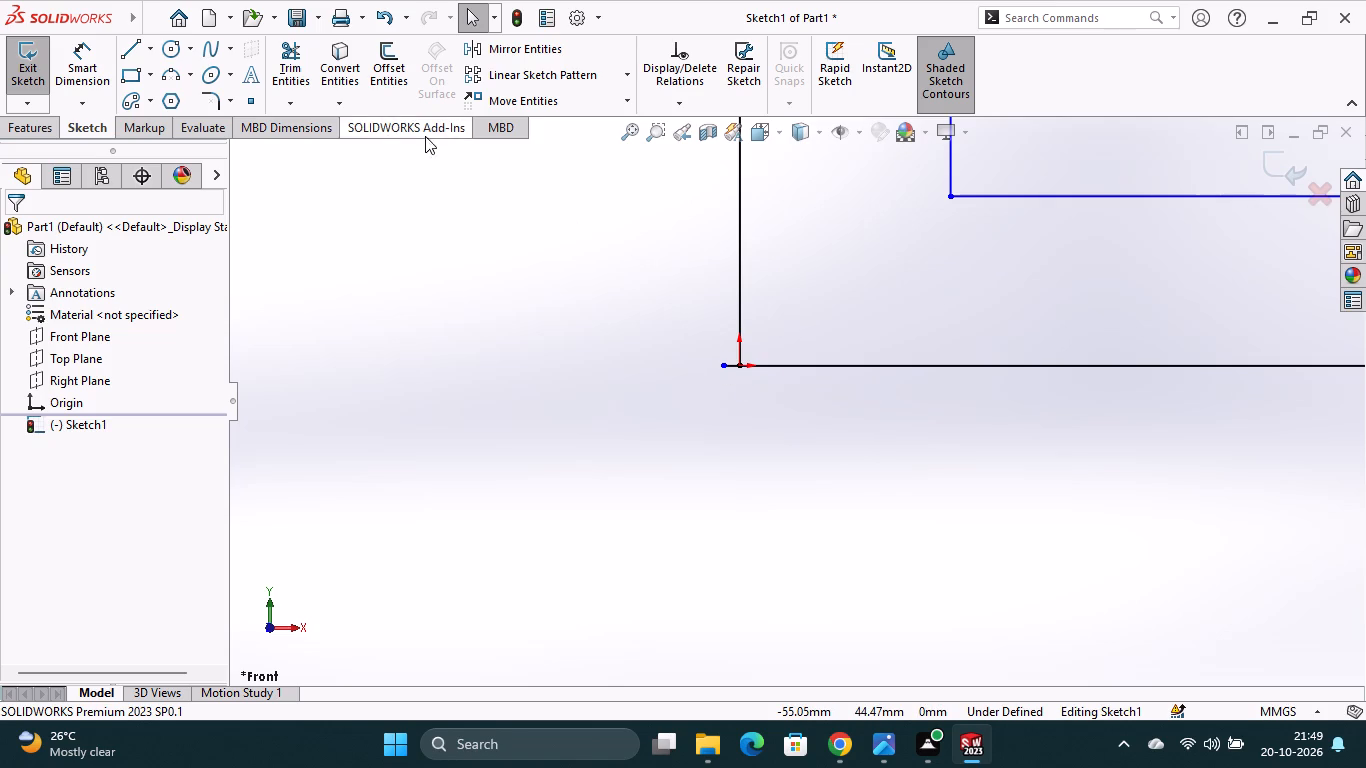
{"action": "left_click", "coordinate": [274, 76]}
{"action": "left_click", "coordinate": [727, 366]}
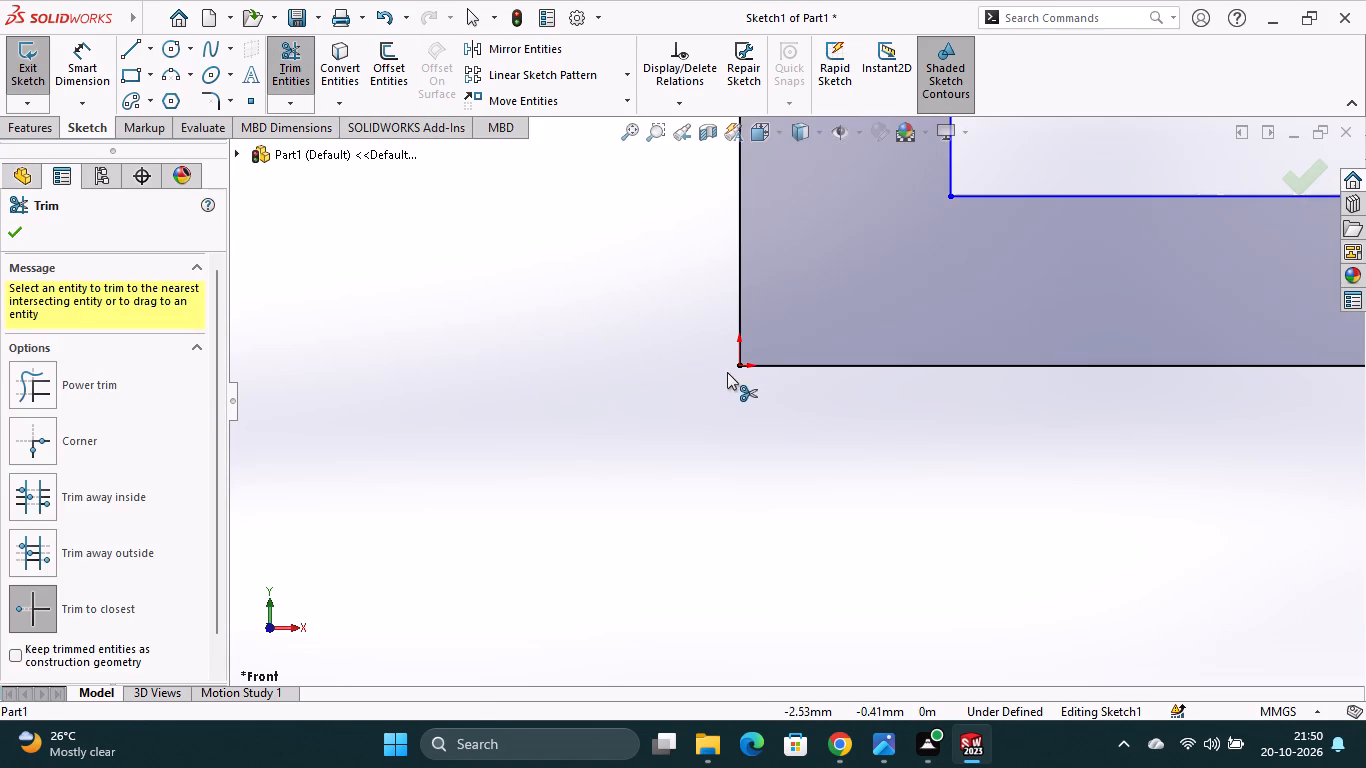
Dimension the profile's bottom edge to 140 mm and the short end edge of its low leg to 30 mm.
{"action": "left_click", "coordinate": [89, 66]}
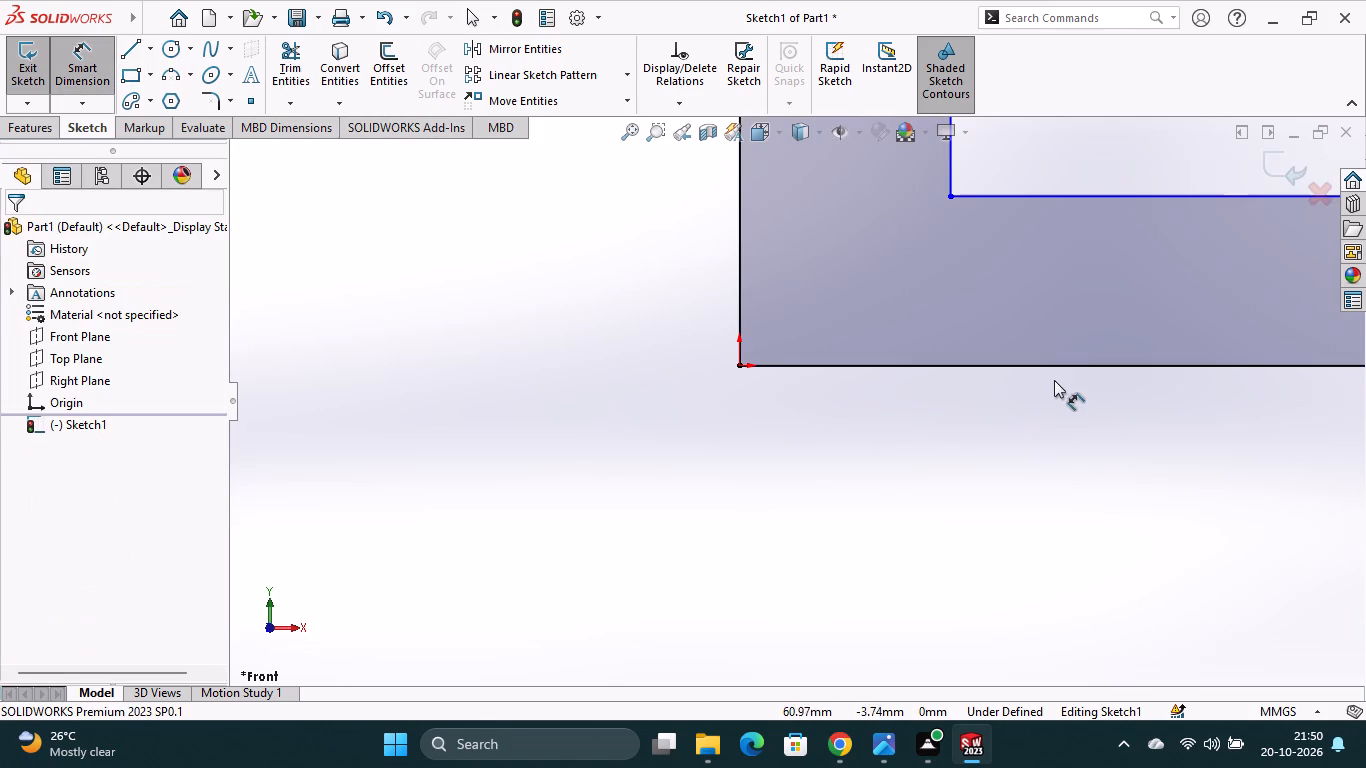
{"action": "left_click", "coordinate": [1061, 366]}
{"action": "left_click", "coordinate": [1060, 416]}
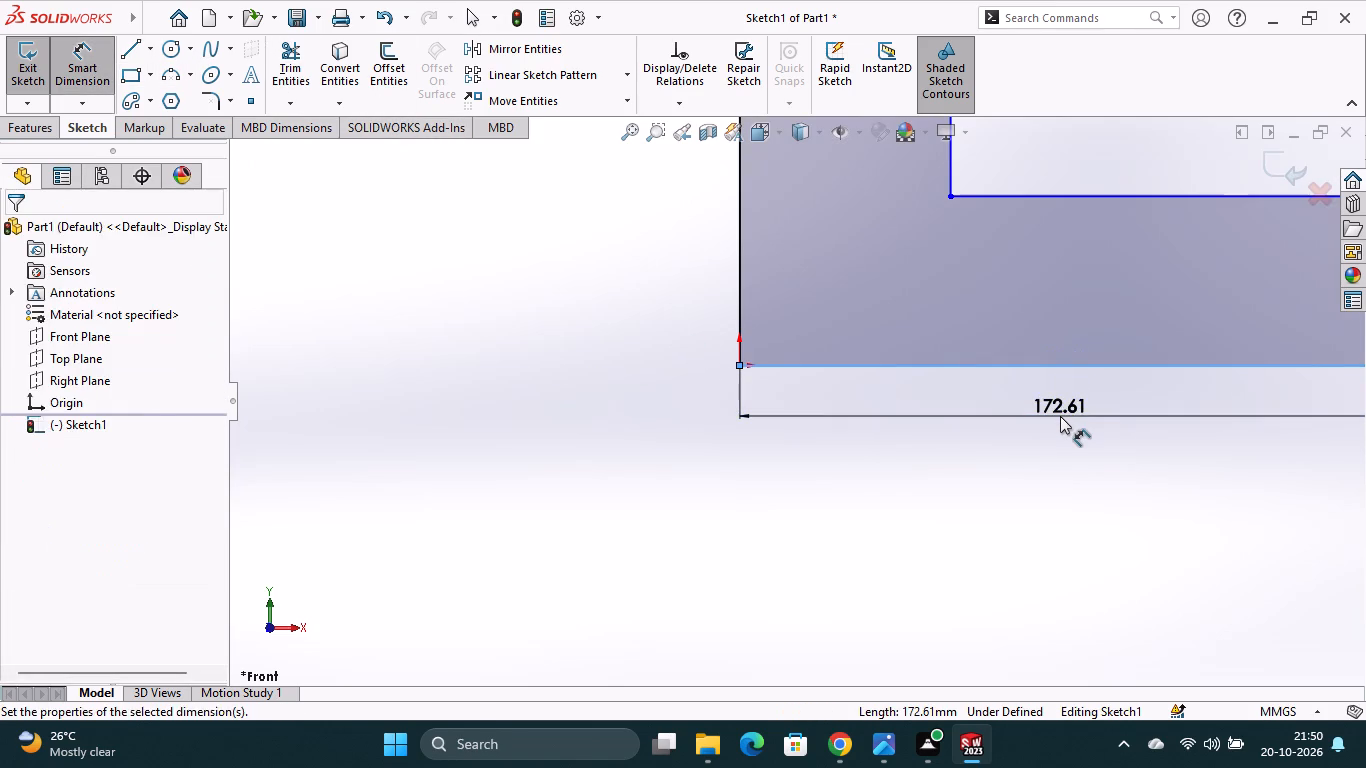
{"action": "type", "text": "140"}
{"action": "key", "text": "Return"}
{"action": "scroll", "coordinate": [1060, 416], "scroll_direction": "up", "scroll_amount": 3}
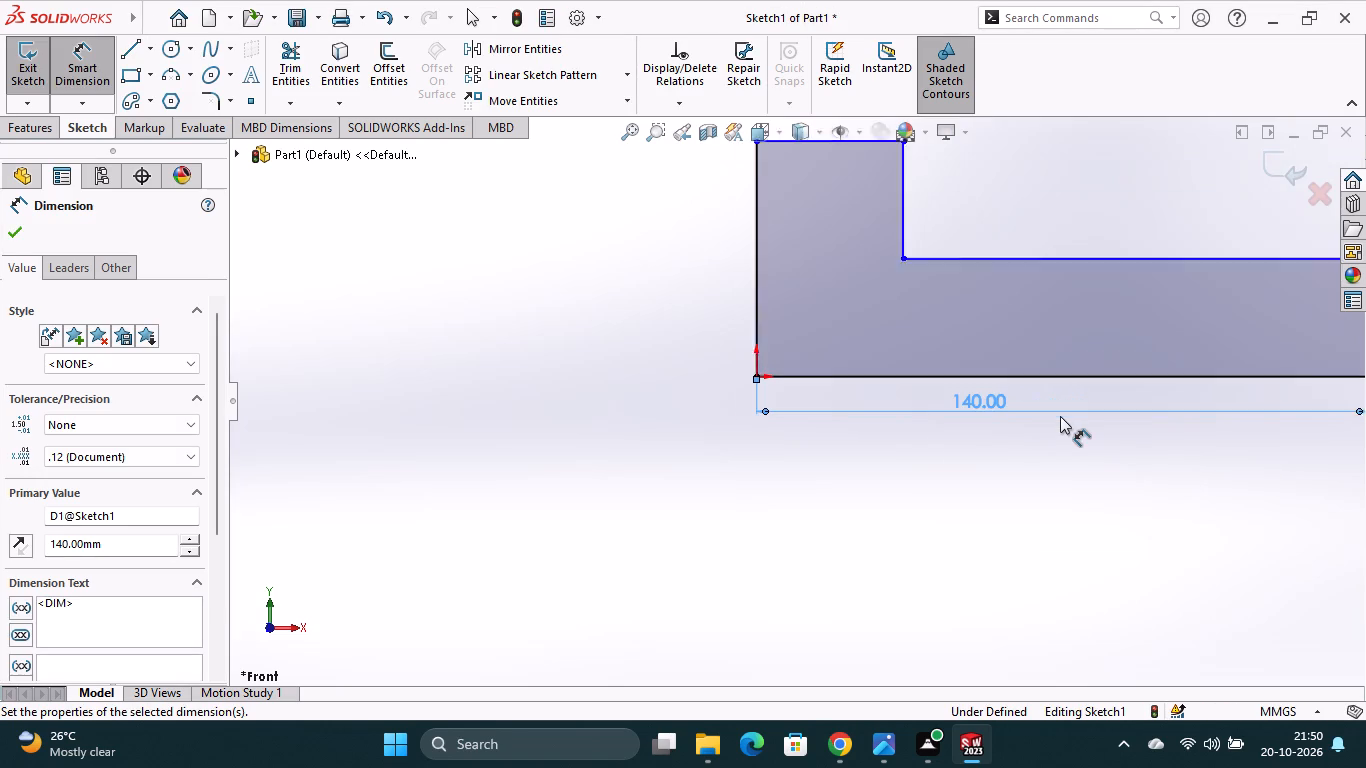
{"action": "left_click", "coordinate": [1276, 343]}
{"action": "left_click", "coordinate": [1296, 343]}
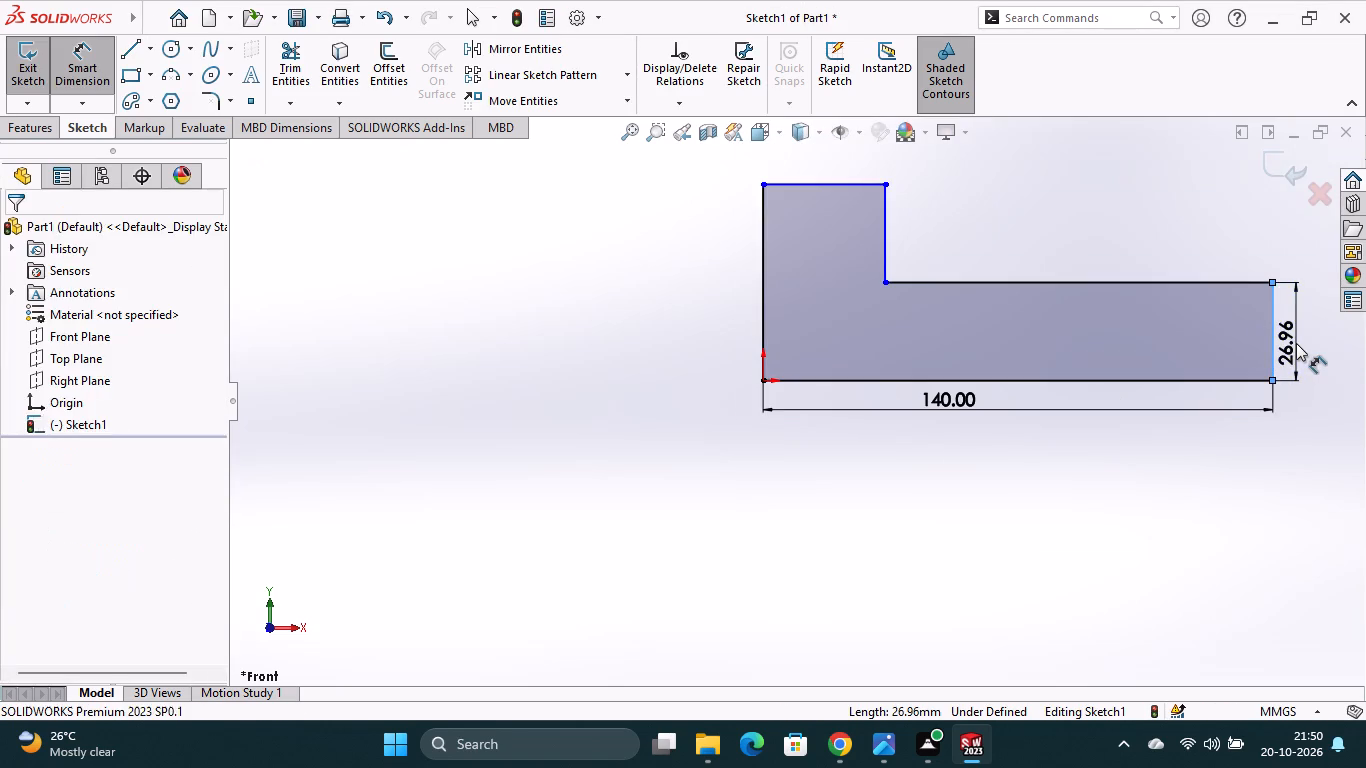
{"action": "type", "text": "30"}
{"action": "key", "text": "Return"}
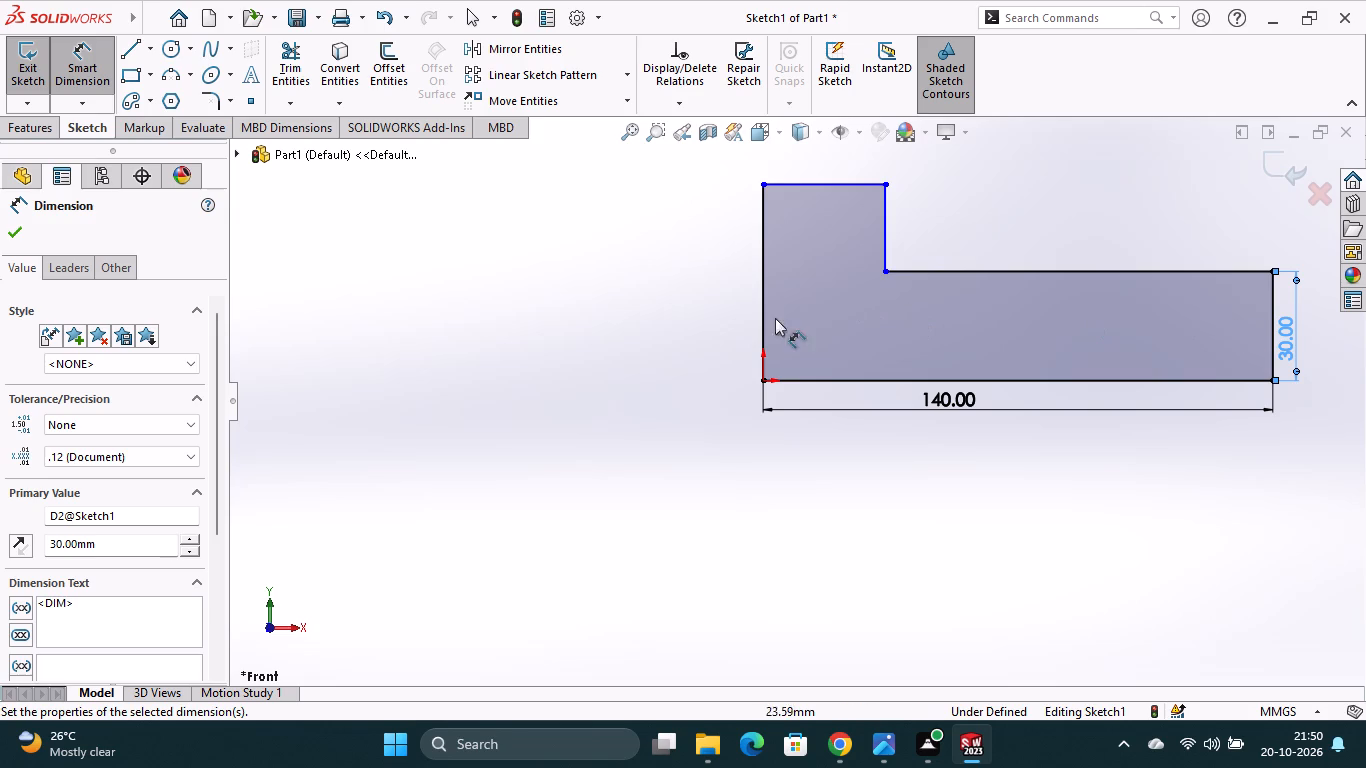
Dimension the upright's outer edge to 54 mm high and its top edge to 18 mm wide.
{"action": "left_click", "coordinate": [762, 292]}
{"action": "left_click", "coordinate": [733, 309]}
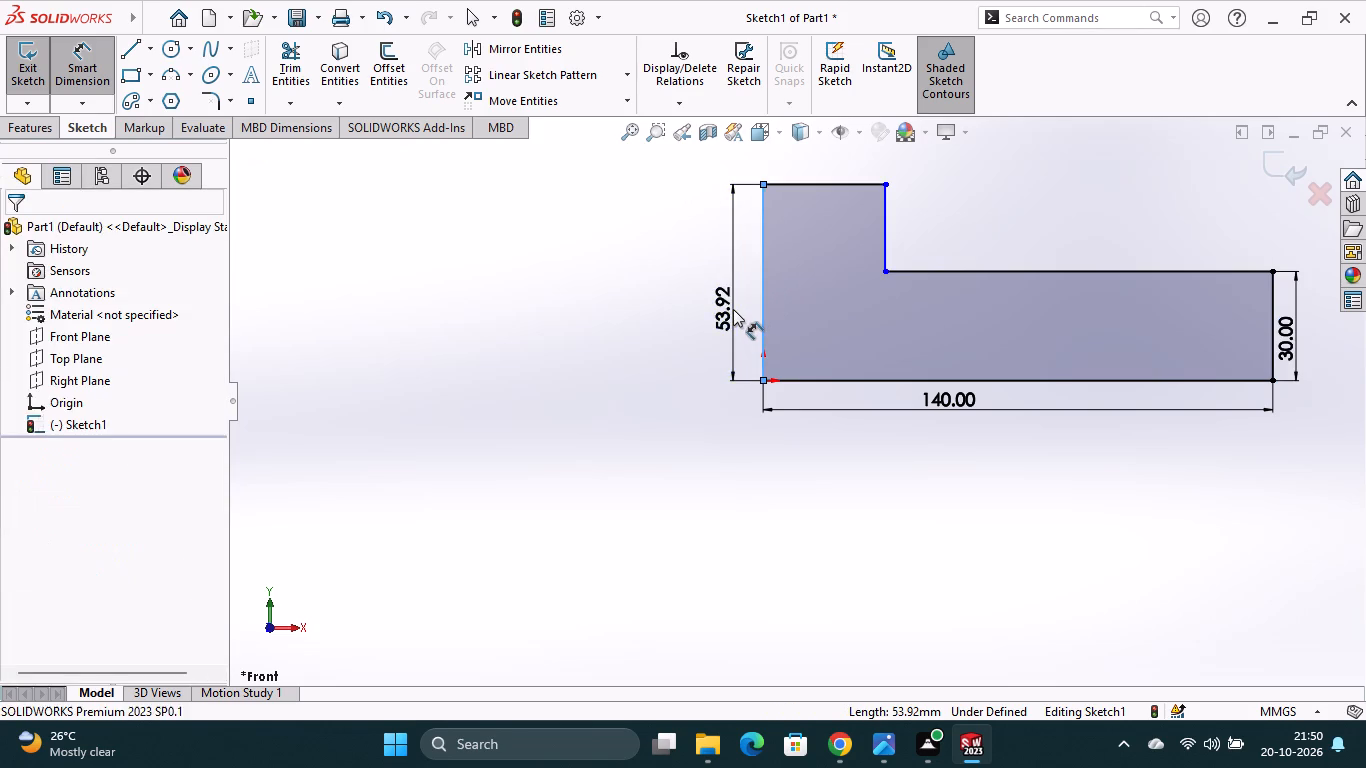
{"action": "type", "text": "54"}
{"action": "key", "text": "Return"}
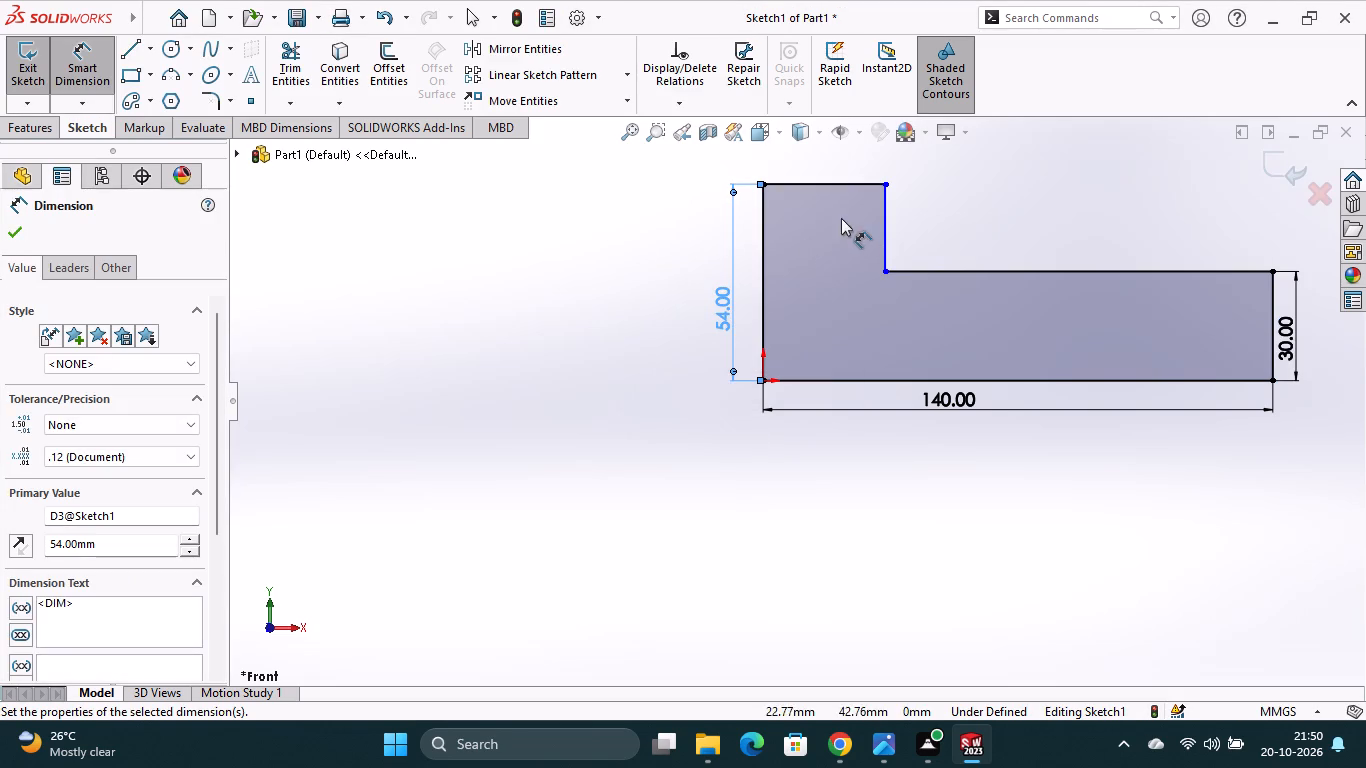
{"action": "left_click", "coordinate": [835, 180]}
{"action": "left_click", "coordinate": [837, 160]}
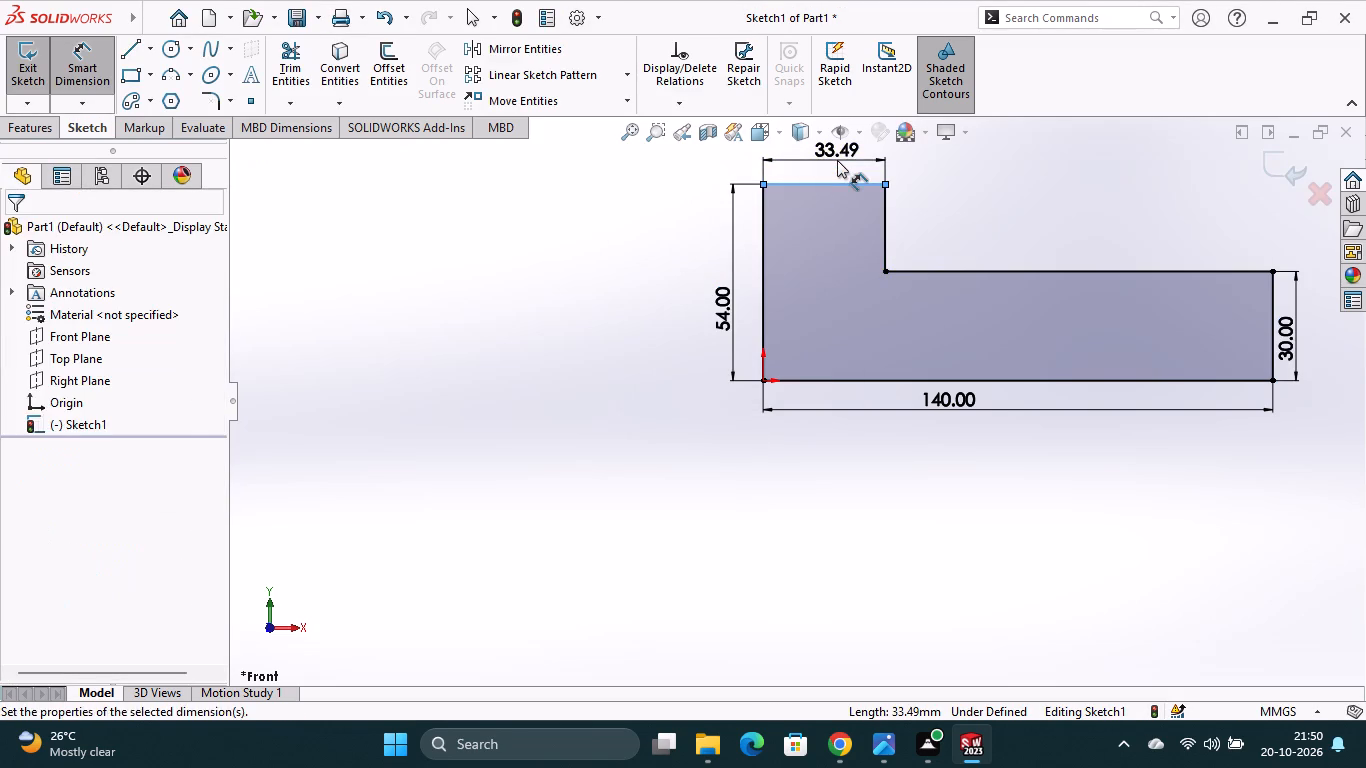
{"action": "key", "text": "1"}
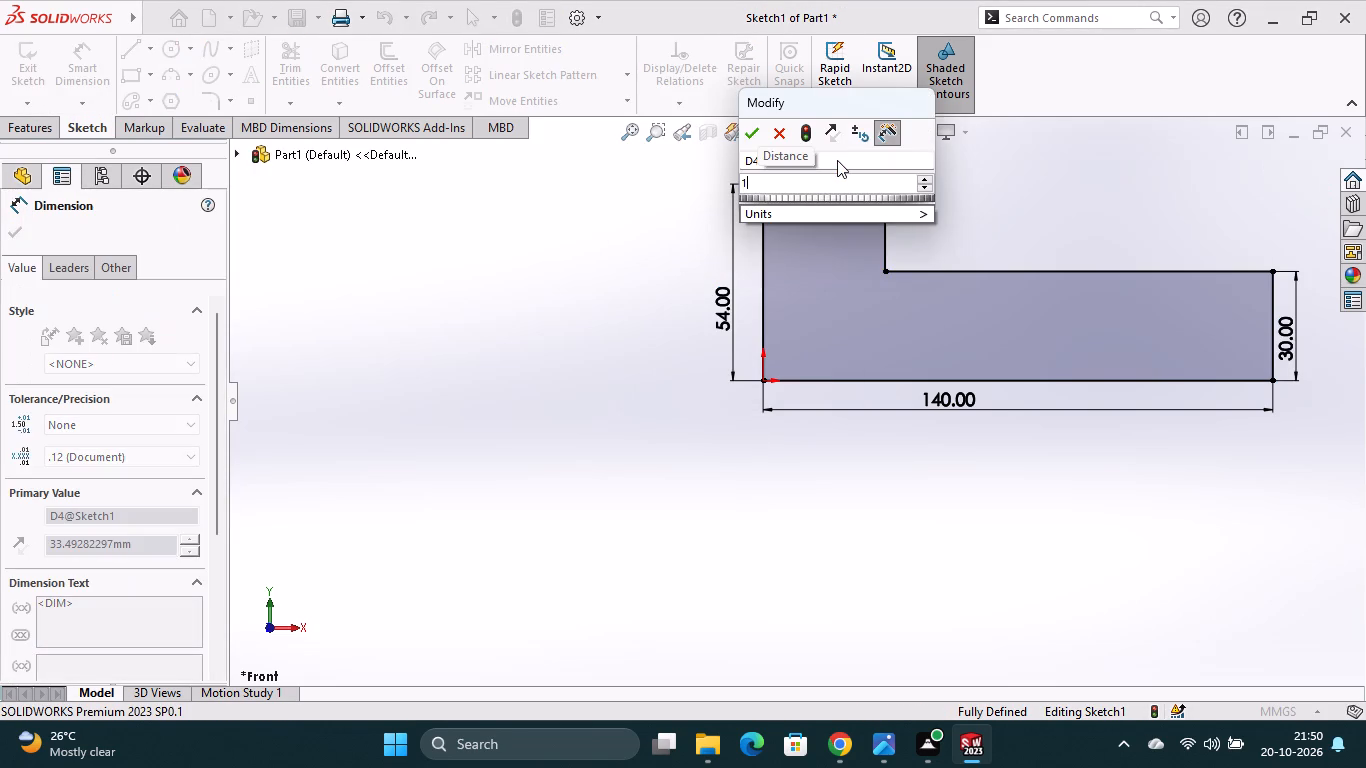
{"action": "key", "text": "8"}
{"action": "key", "text": "Return"}
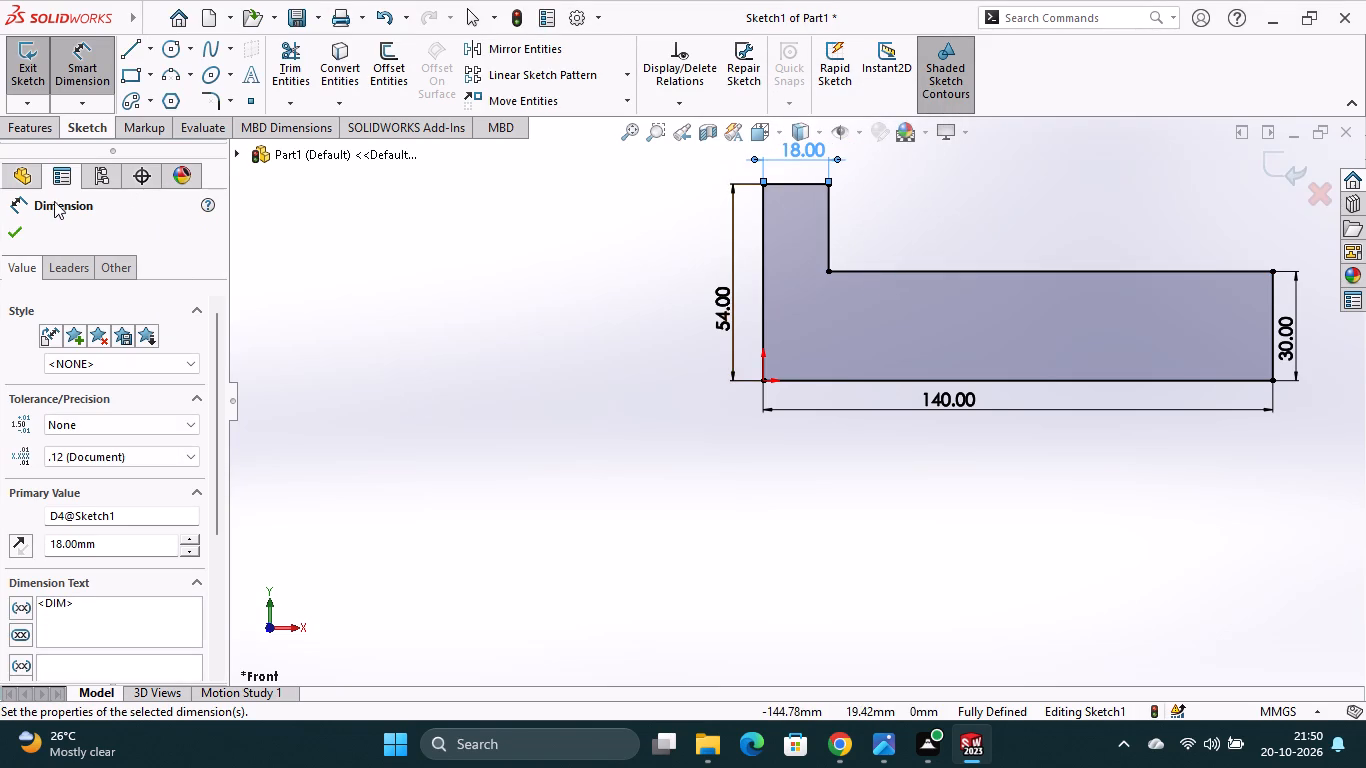
Extrude the L-shaped profile as a mid-plane boss, 82 mm deep in total.
{"action": "left_click", "coordinate": [54, 130]}
{"action": "left_click", "coordinate": [52, 87]}
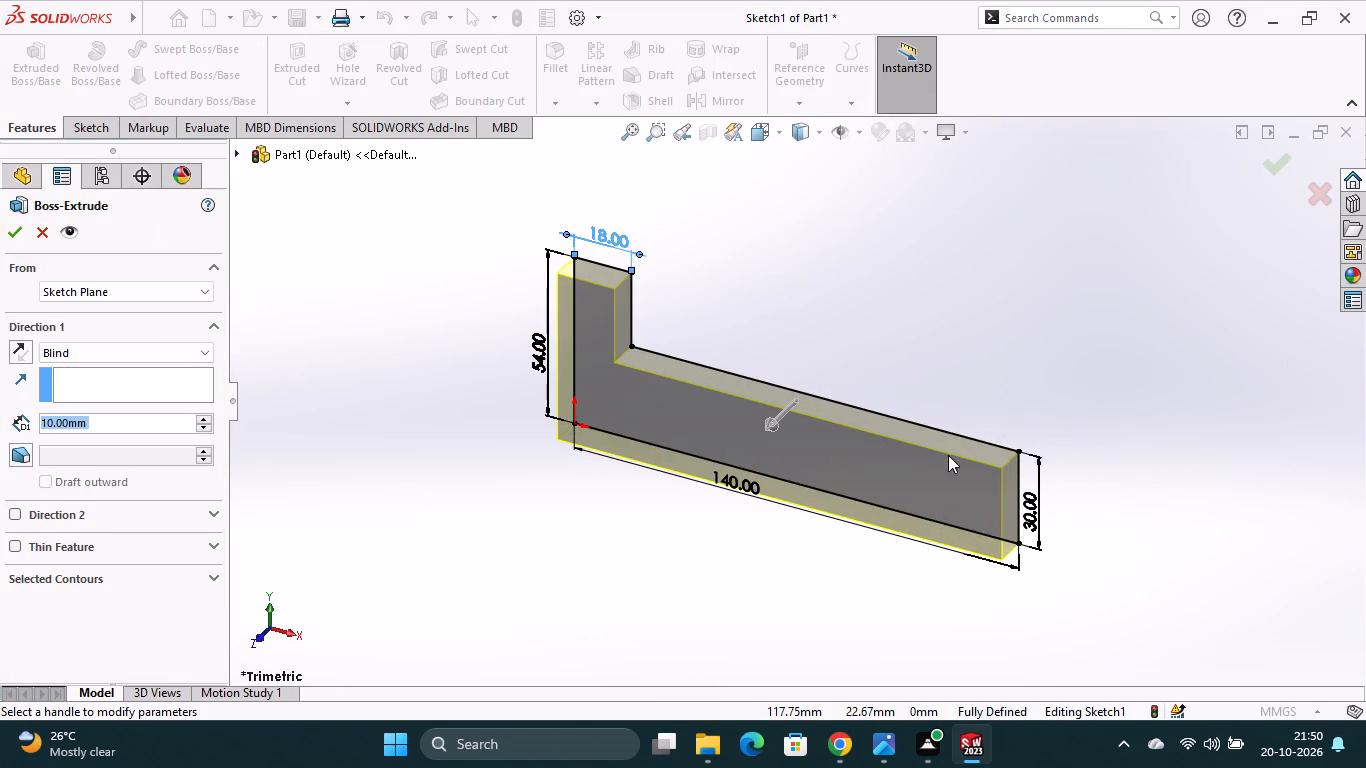
{"action": "left_click", "coordinate": [120, 353]}
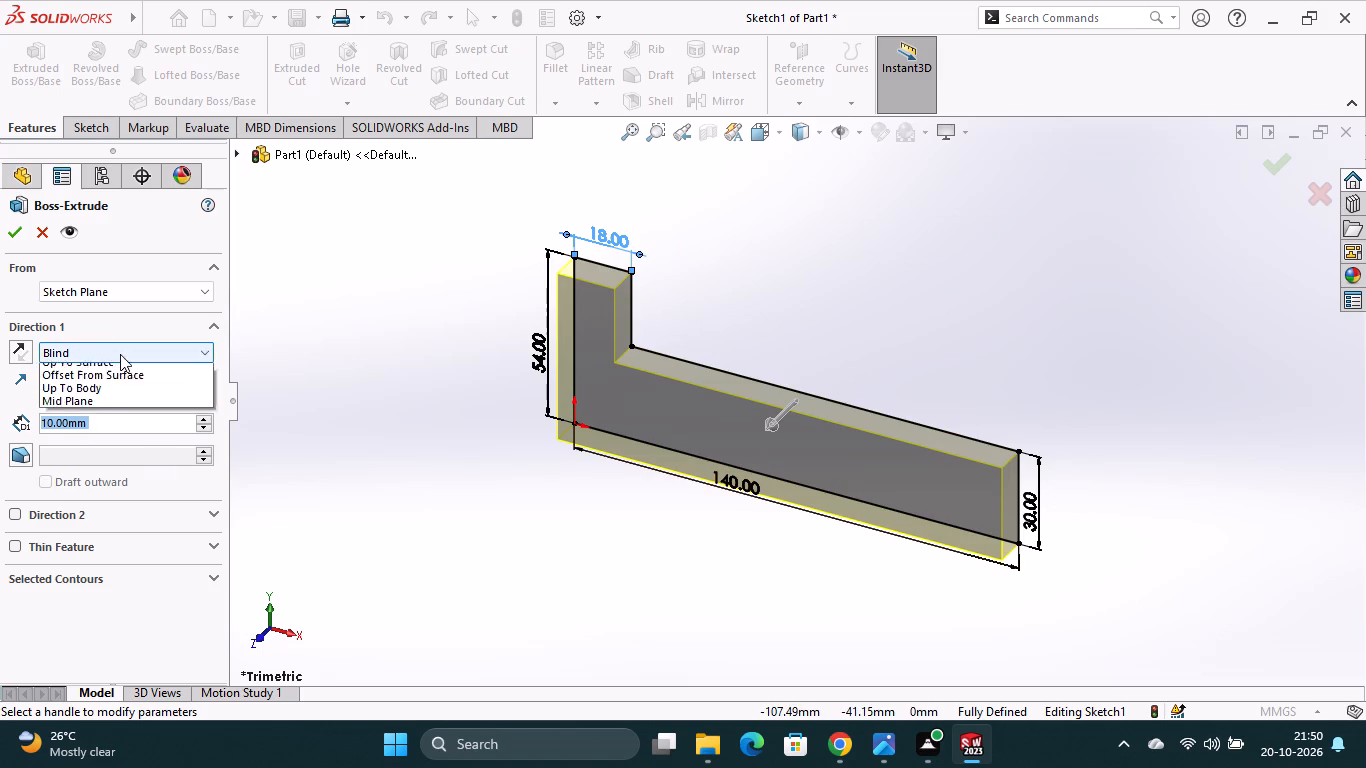
{"action": "left_click", "coordinate": [85, 433]}
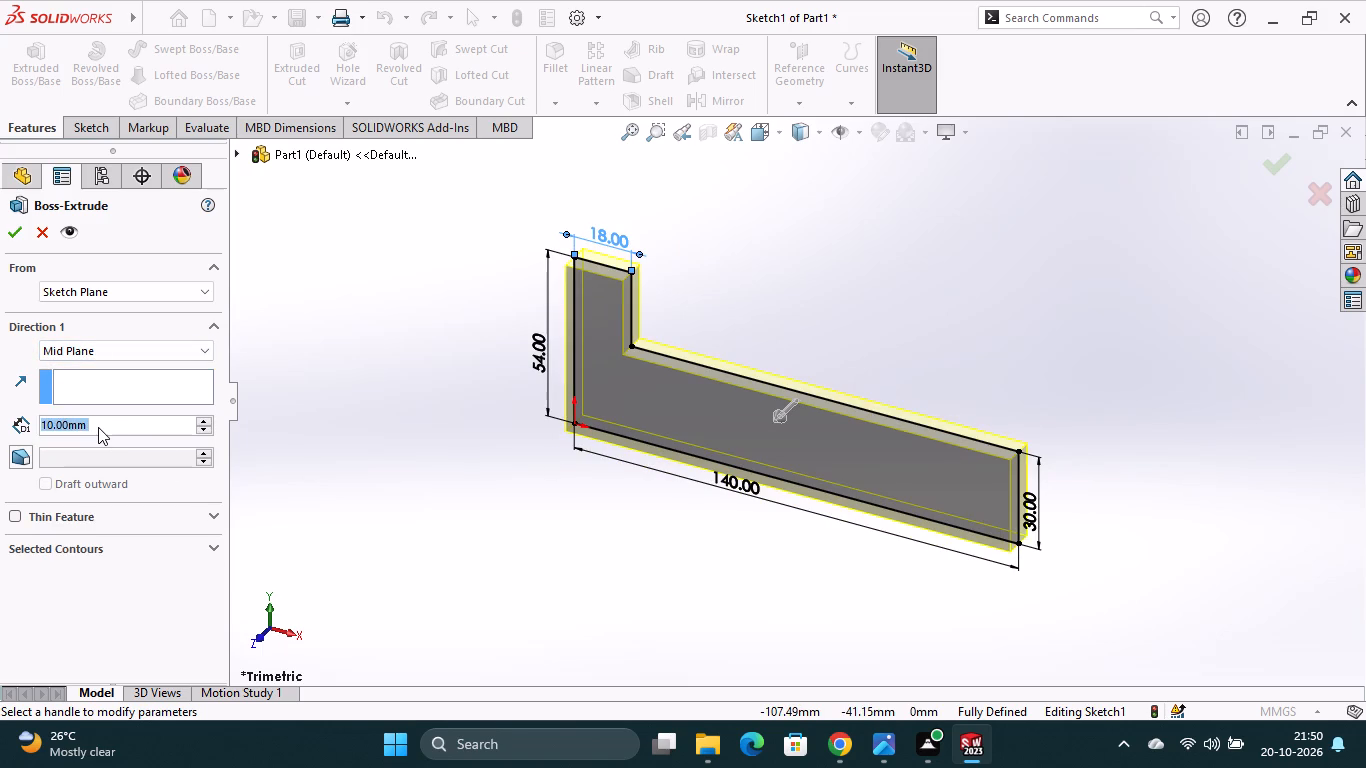
{"action": "type", "text": "82"}
{"action": "key", "text": "Return"}
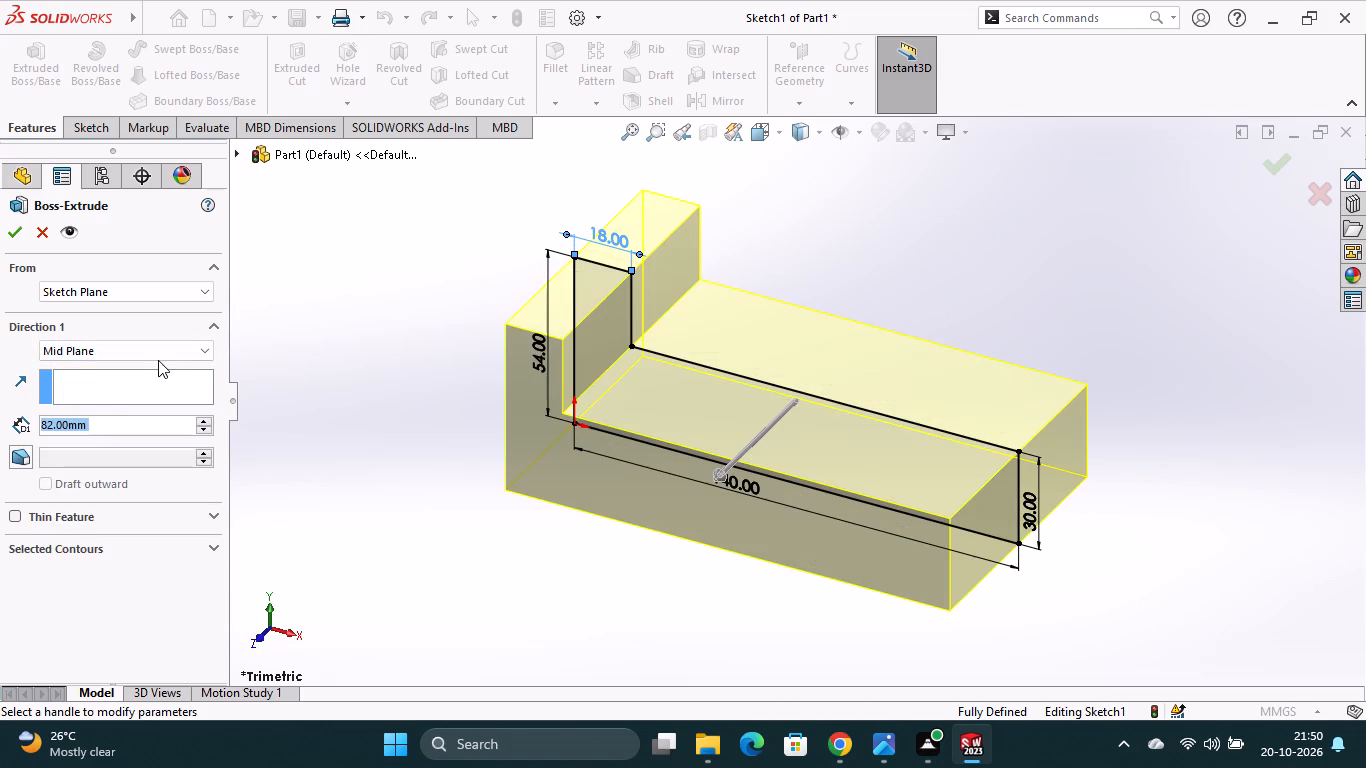
{"action": "left_click", "coordinate": [12, 232]}
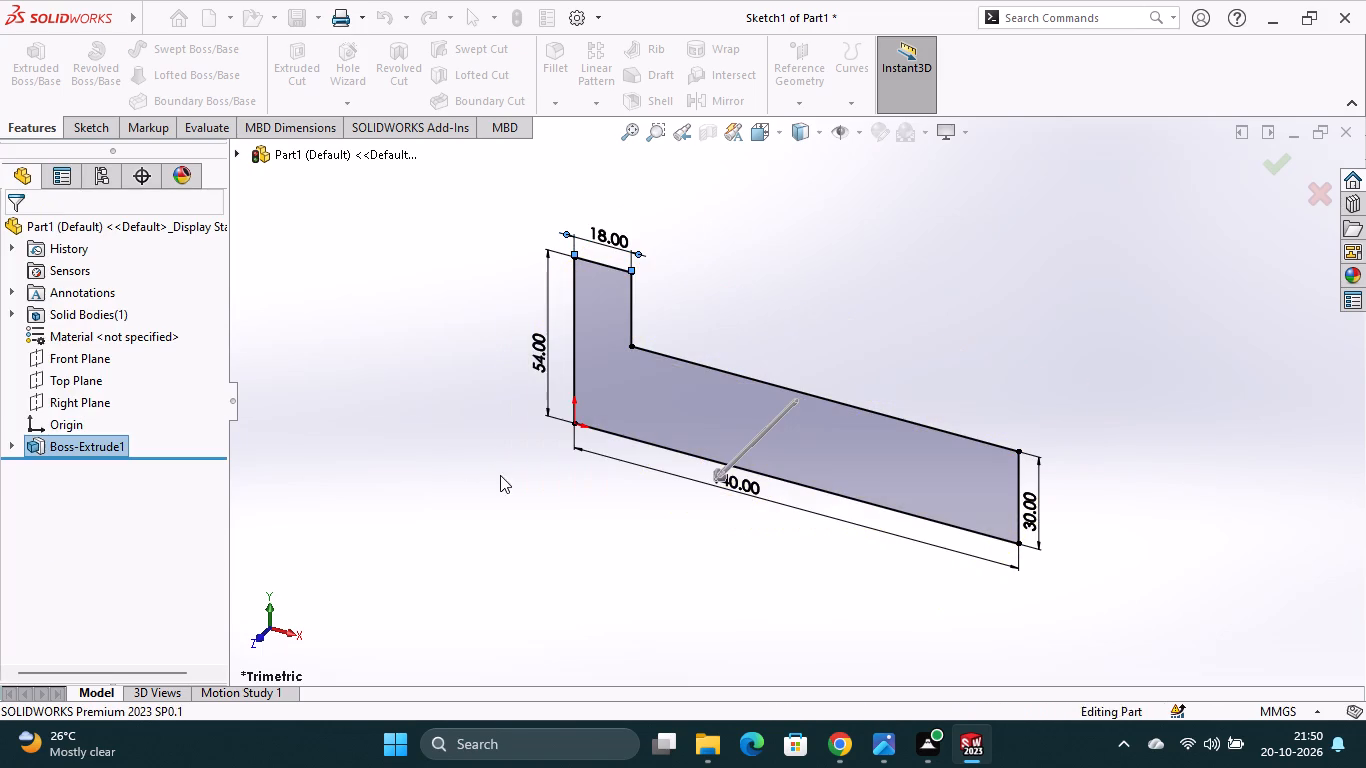
{"action": "left_click", "coordinate": [726, 550]}
{"action": "left_click", "coordinate": [587, 608]}
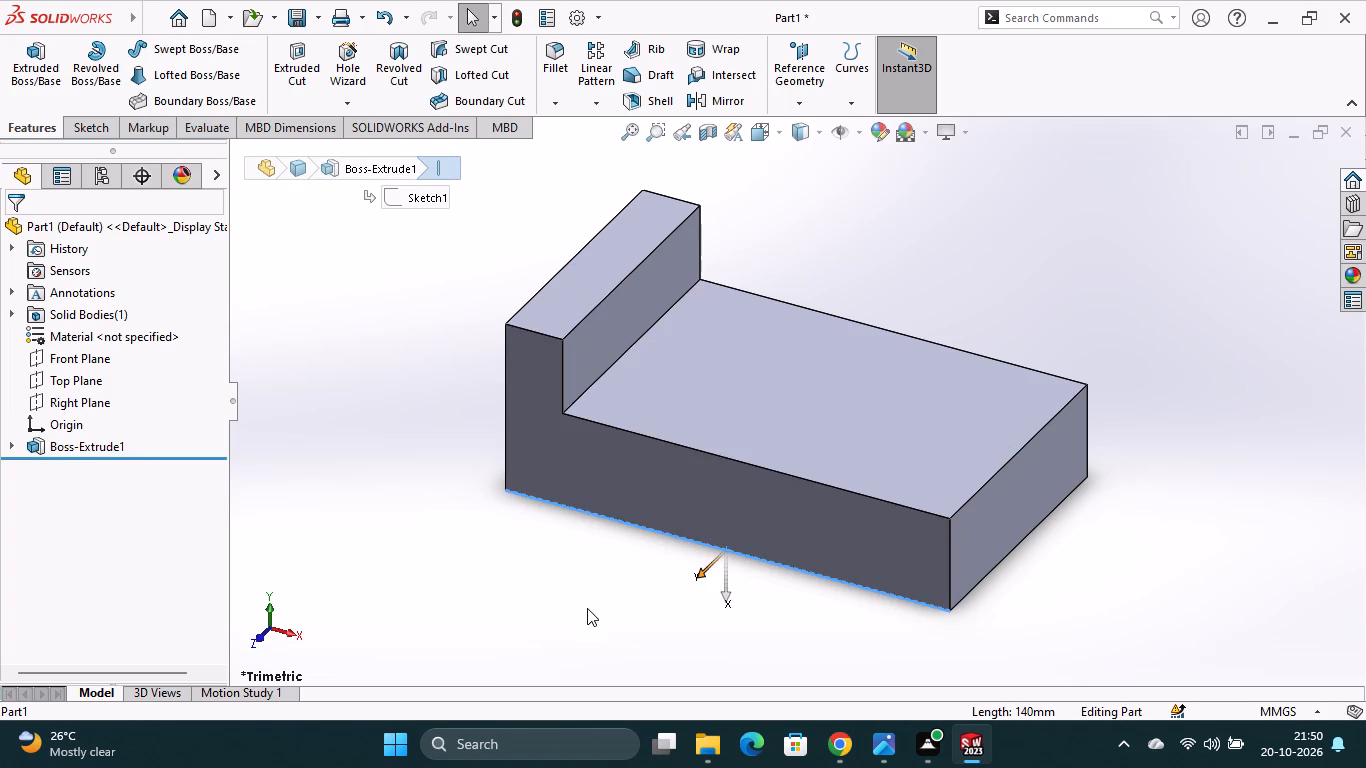
On the 30 mm high end face, sketch an 82 by 15 mm rectangle covering its full-width upper half.
{"action": "left_click", "coordinate": [960, 535]}
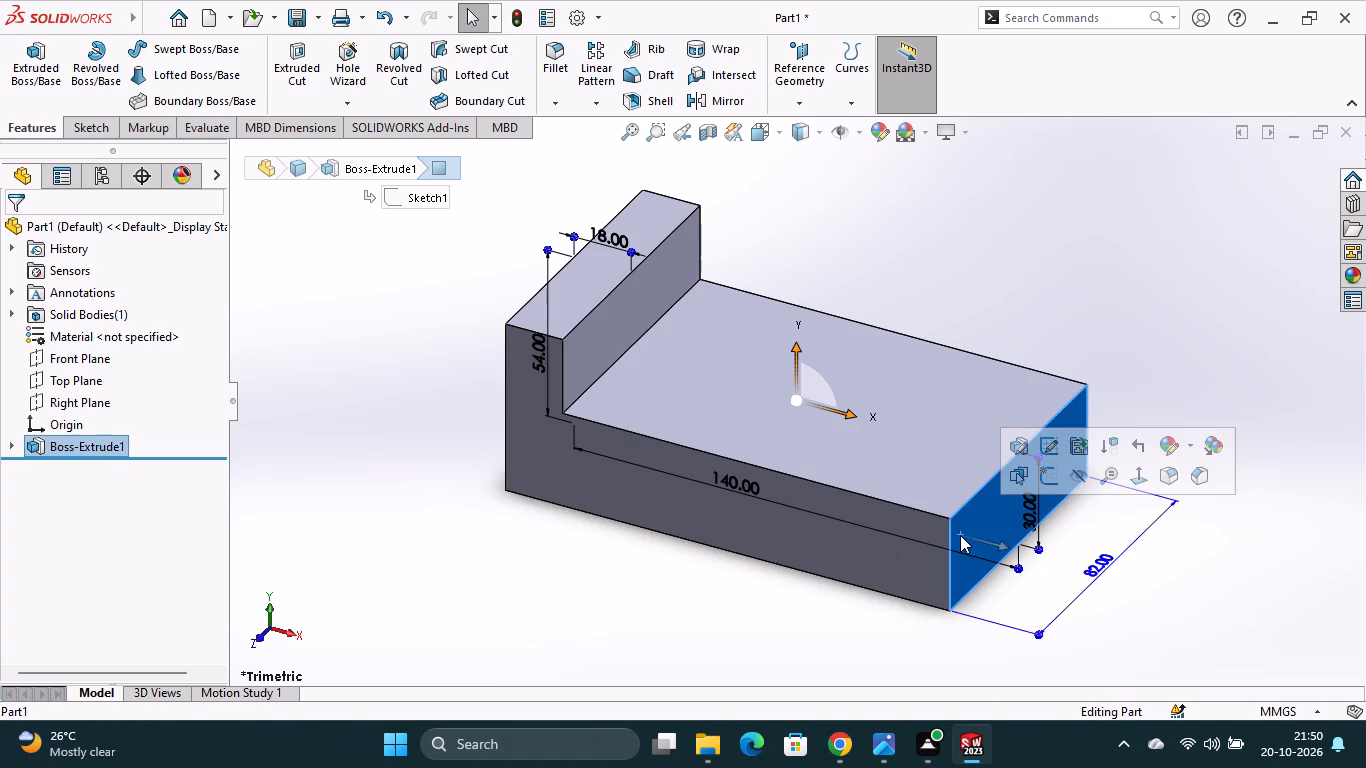
{"action": "left_click", "coordinate": [1047, 488]}
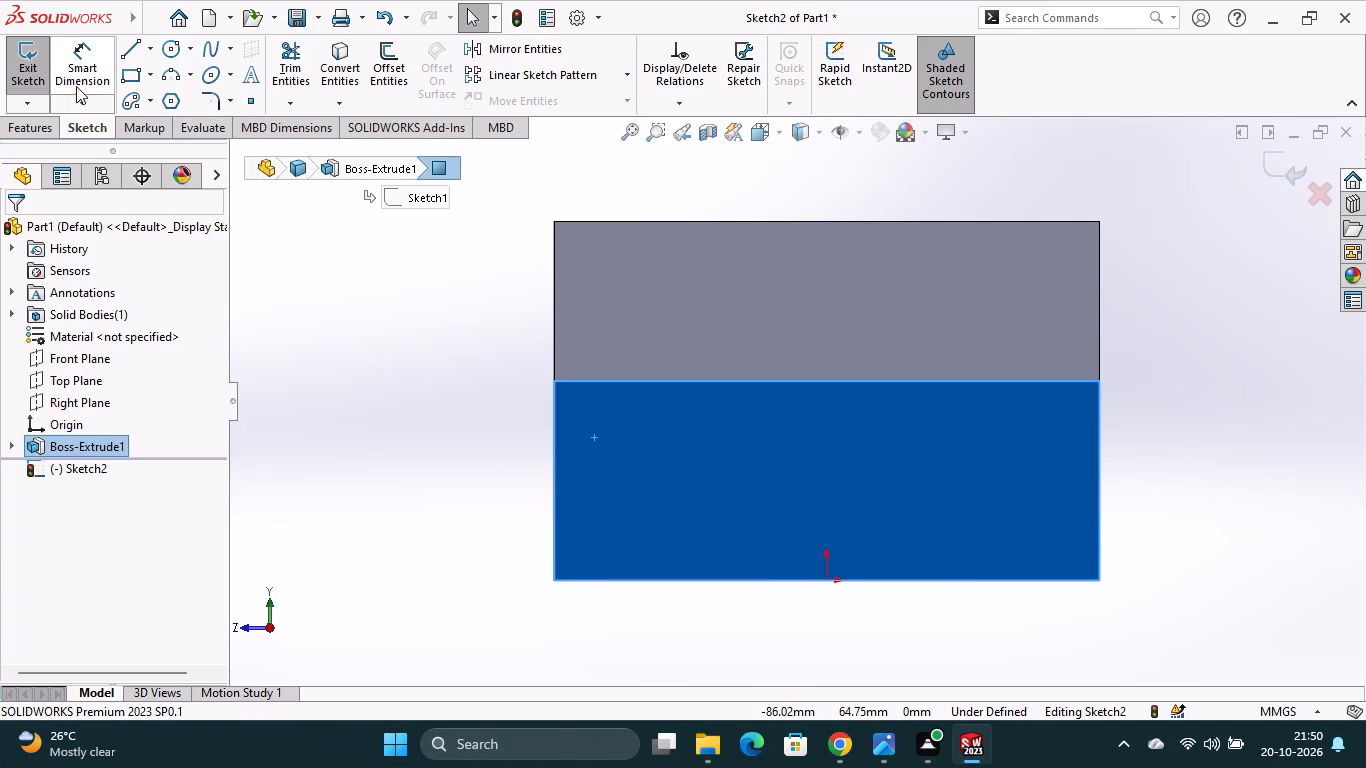
{"action": "left_click", "coordinate": [128, 77]}
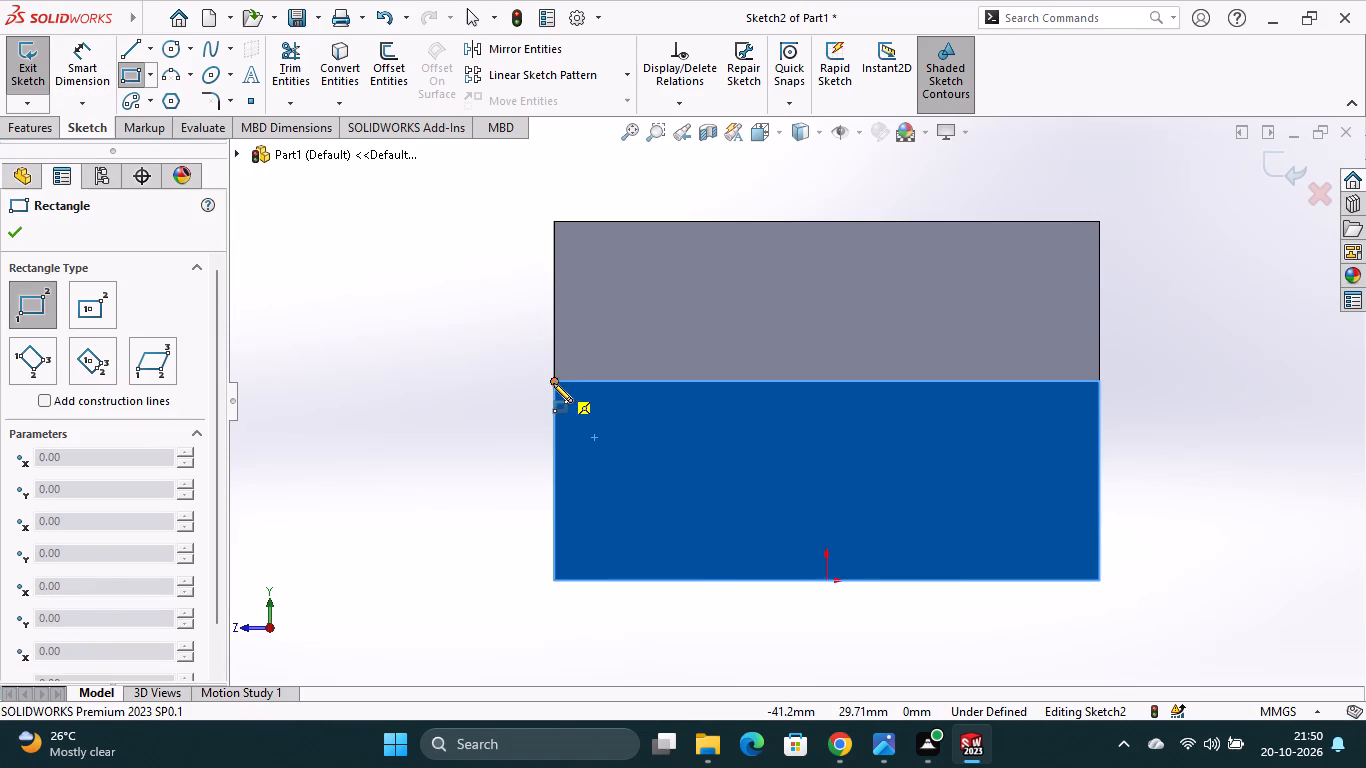
{"action": "left_click", "coordinate": [553, 383]}
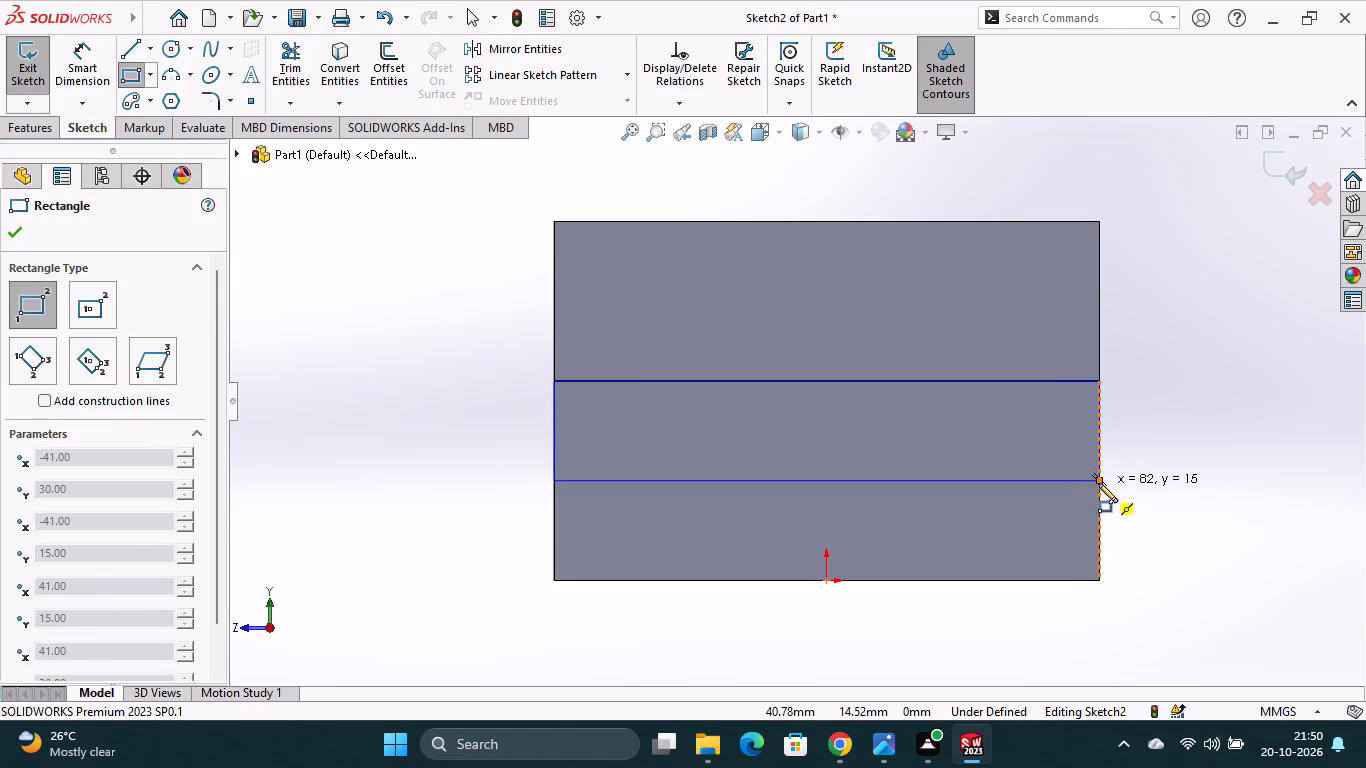
{"action": "left_click", "coordinate": [1098, 482]}
{"action": "key", "text": "Escape"}
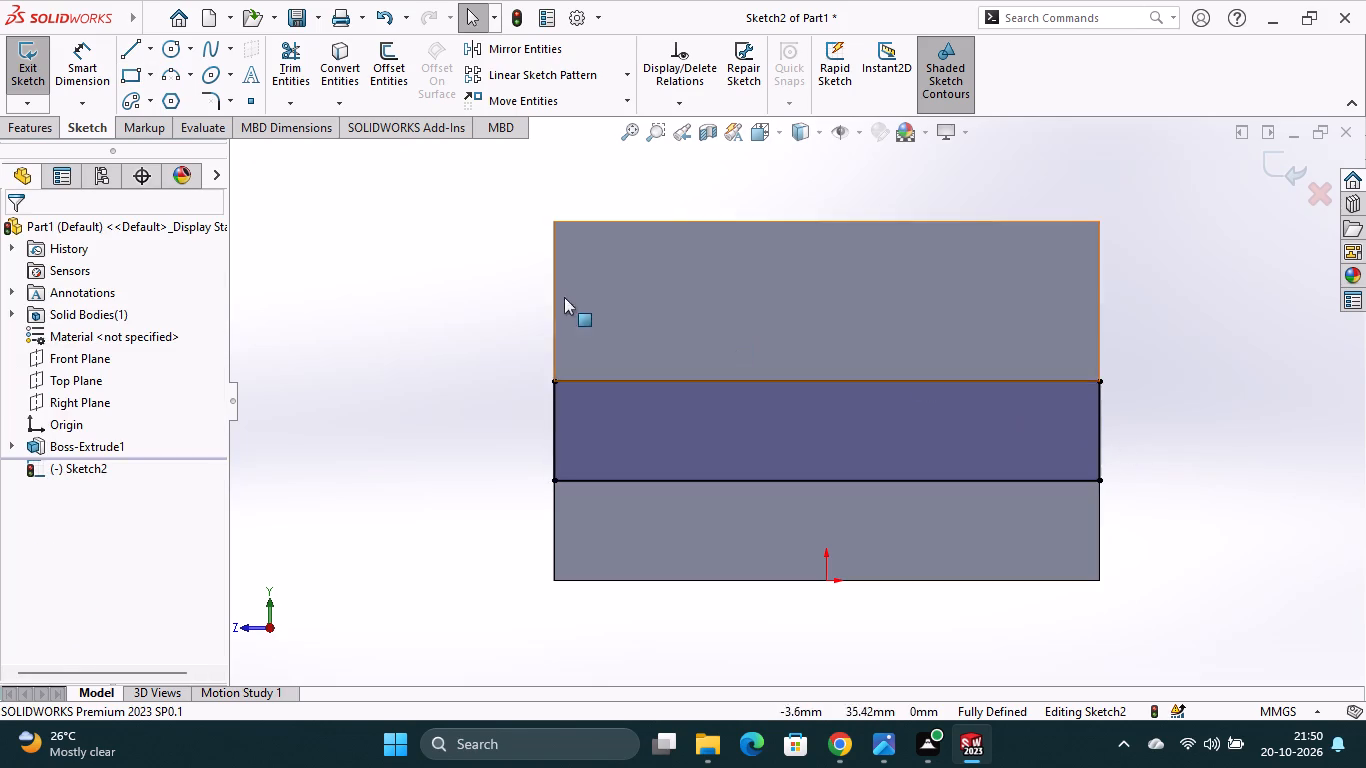
Cut the rectangle blind to a depth of 140-18 mm, up to the upright's inner face.
{"action": "left_click", "coordinate": [30, 122]}
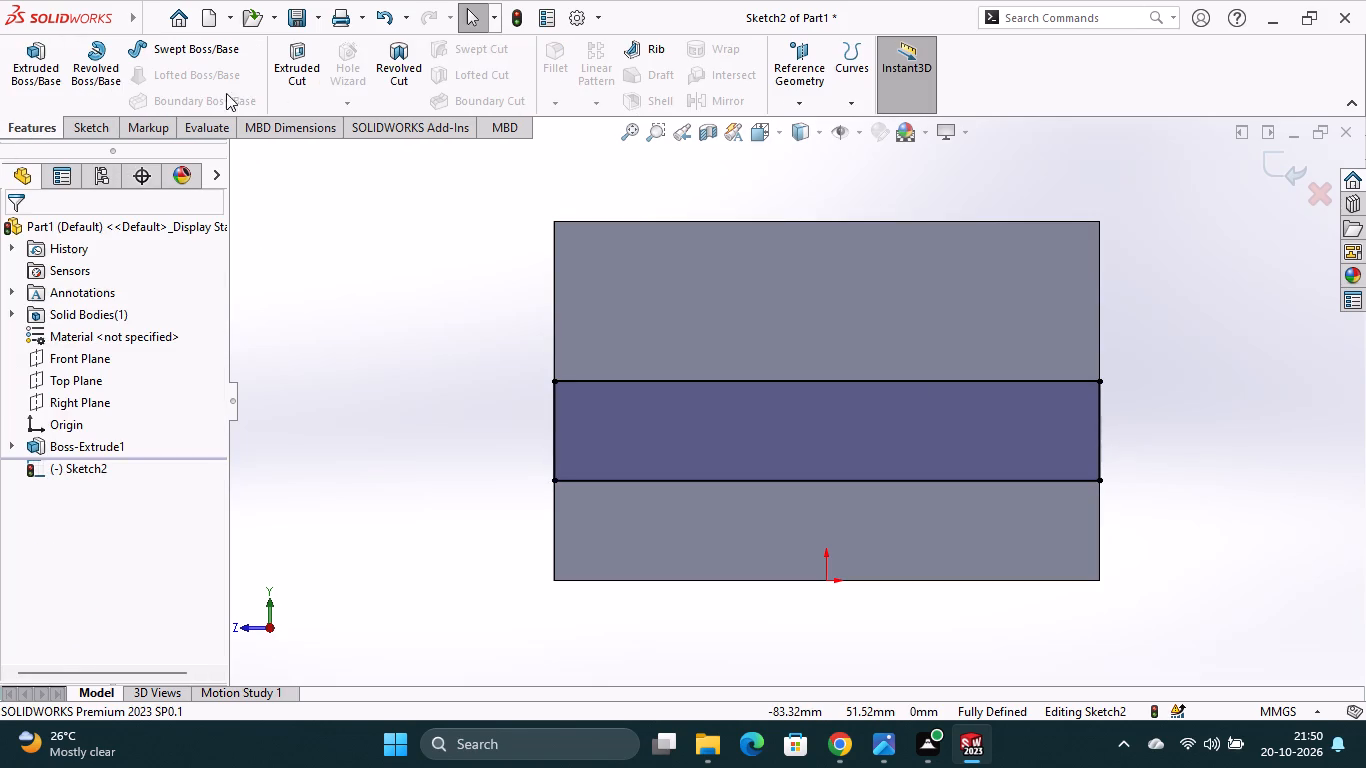
{"action": "left_click", "coordinate": [286, 85]}
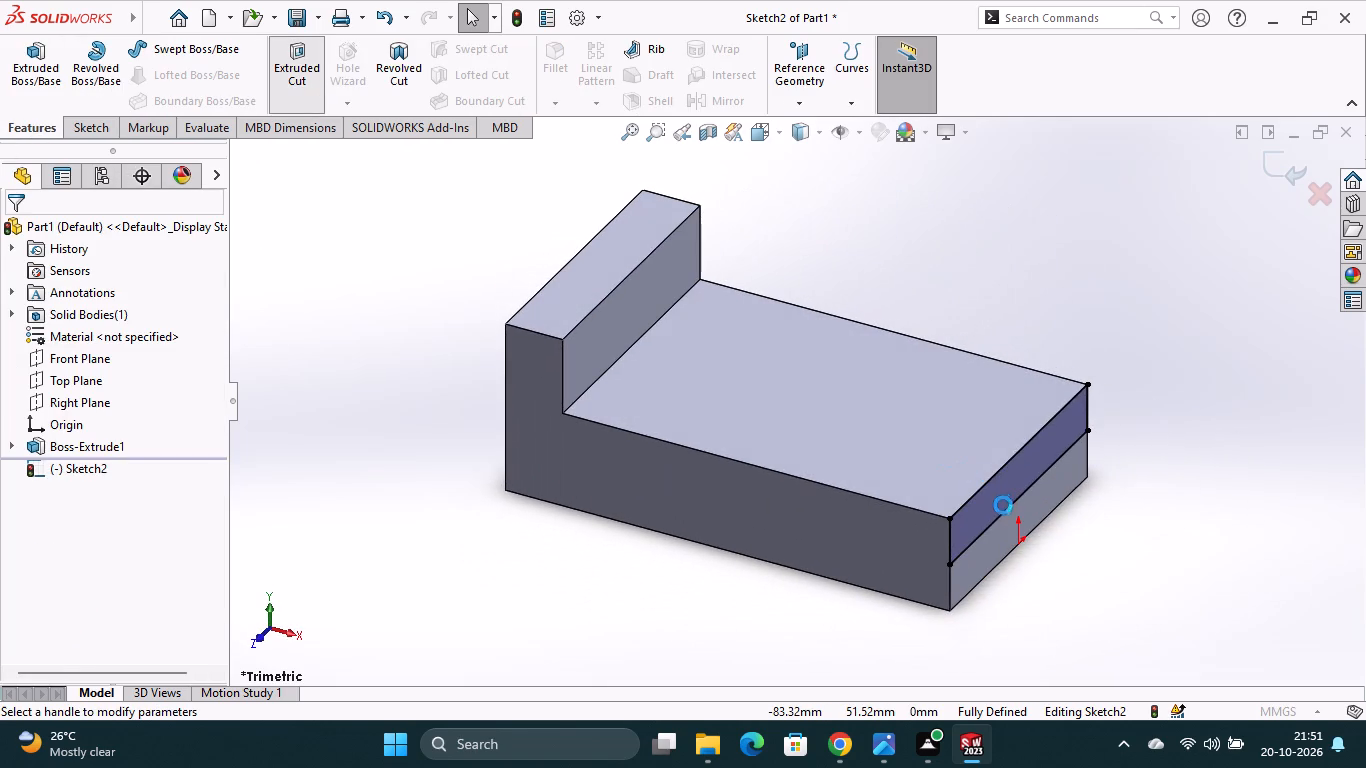
{"action": "key", "text": "1"}
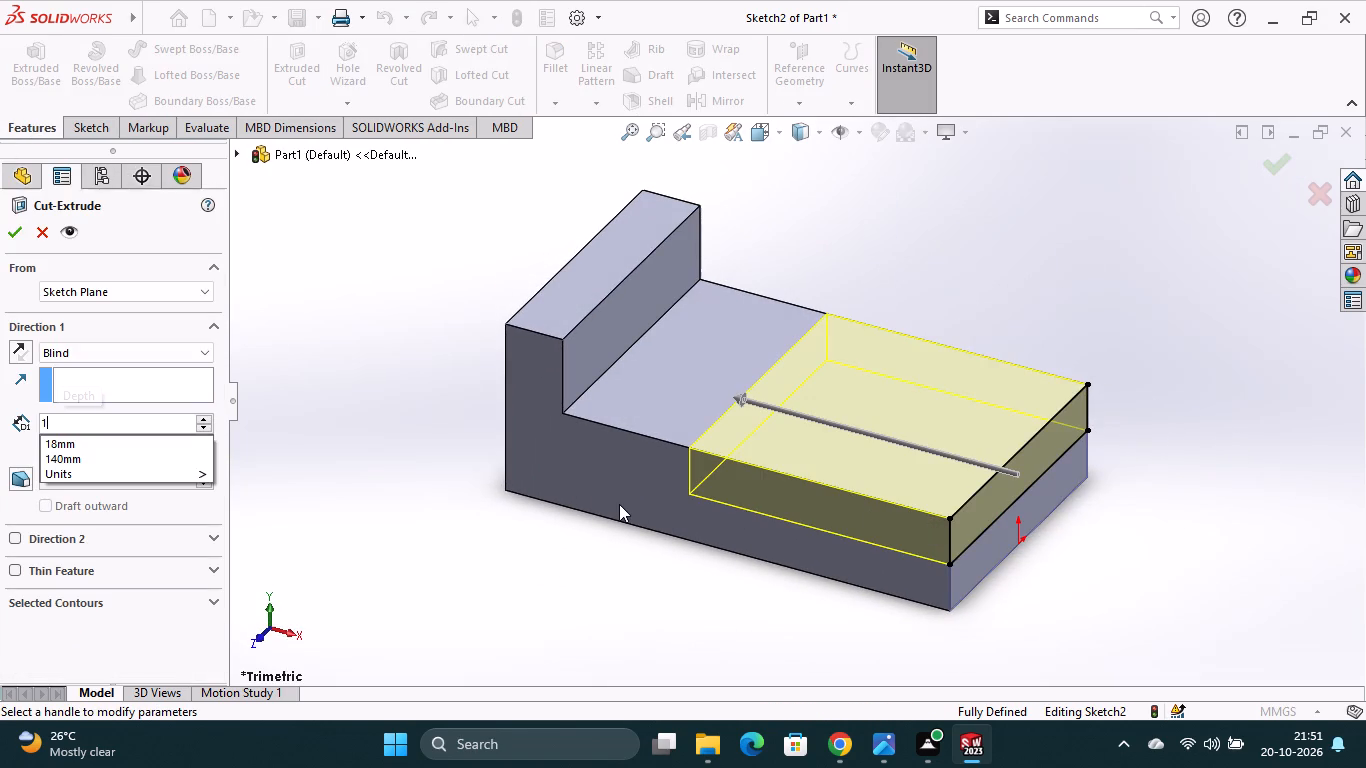
{"action": "type", "text": "40"}
{"action": "key", "text": "minus"}
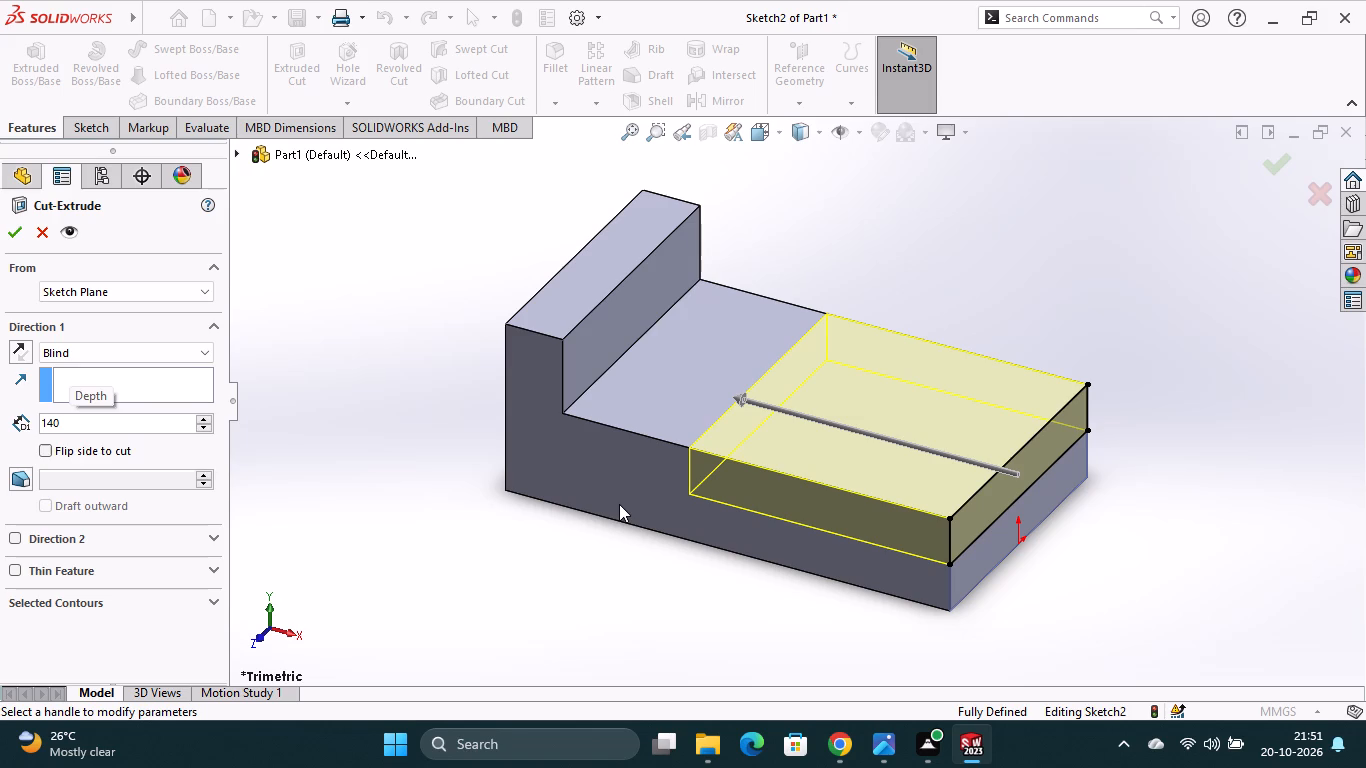
{"action": "type", "text": "18"}
{"action": "key", "text": "Return"}
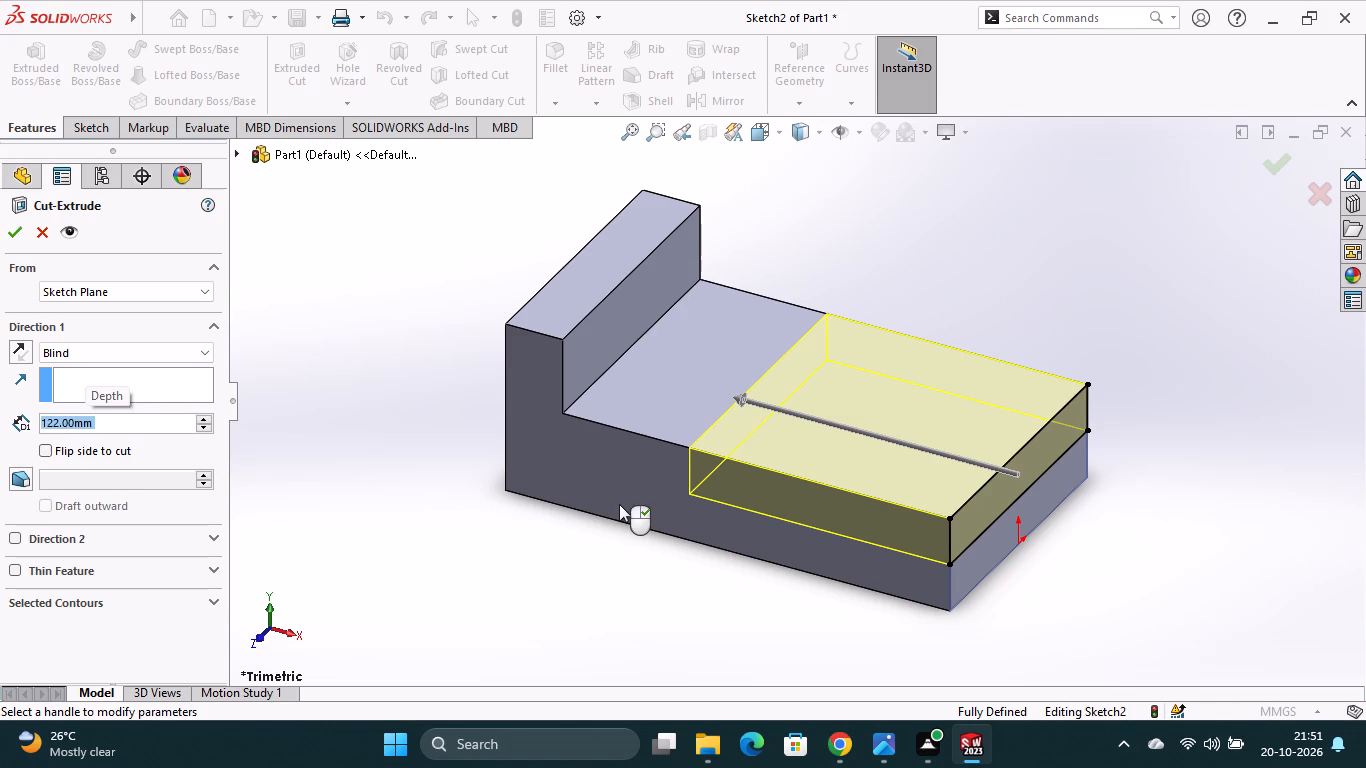
{"action": "left_click", "coordinate": [11, 236]}
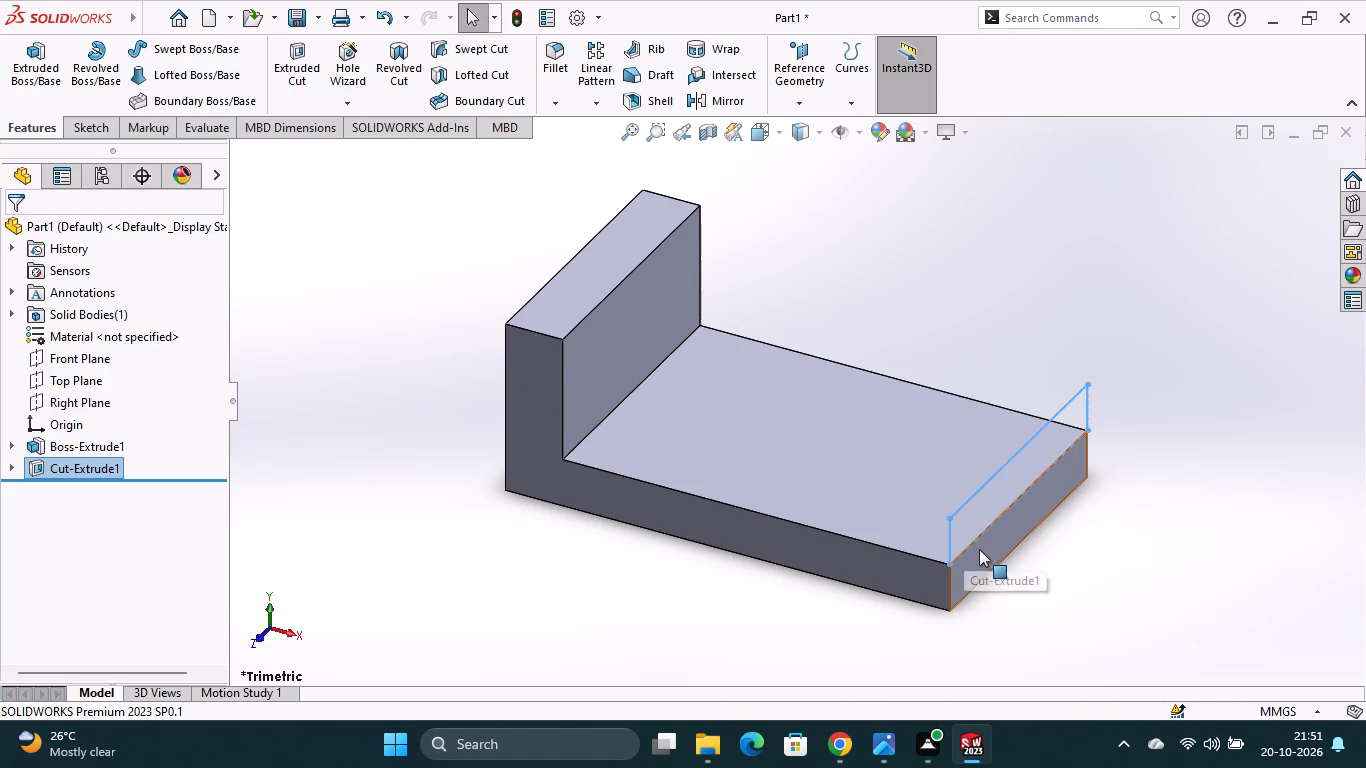
{"action": "left_click", "coordinate": [980, 556]}
{"action": "left_click", "coordinate": [1087, 645]}
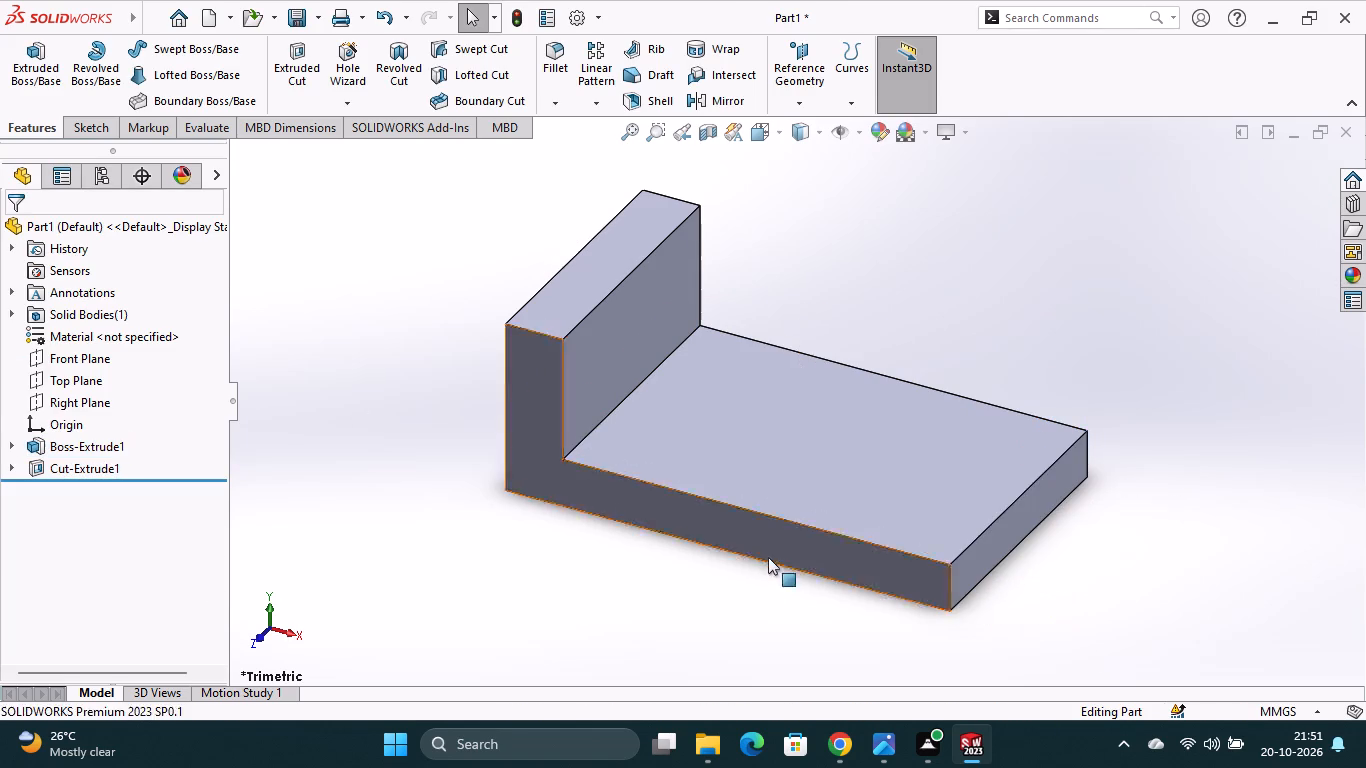
On the L-shaped side face, sketch a rectangle about 122 by 20 mm above the low leg, starting at the inner corner.
{"action": "left_click", "coordinate": [768, 557]}
{"action": "left_click", "coordinate": [856, 499]}
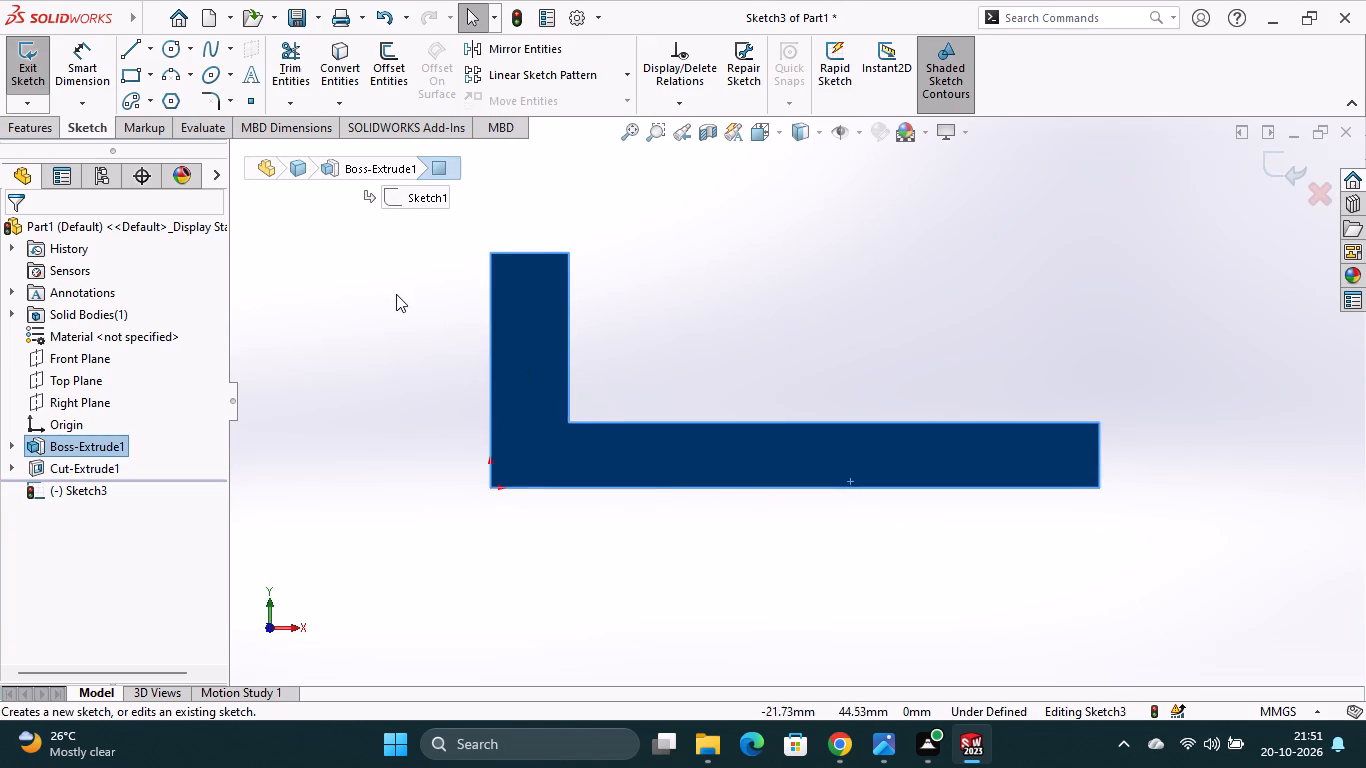
{"action": "left_click", "coordinate": [130, 70]}
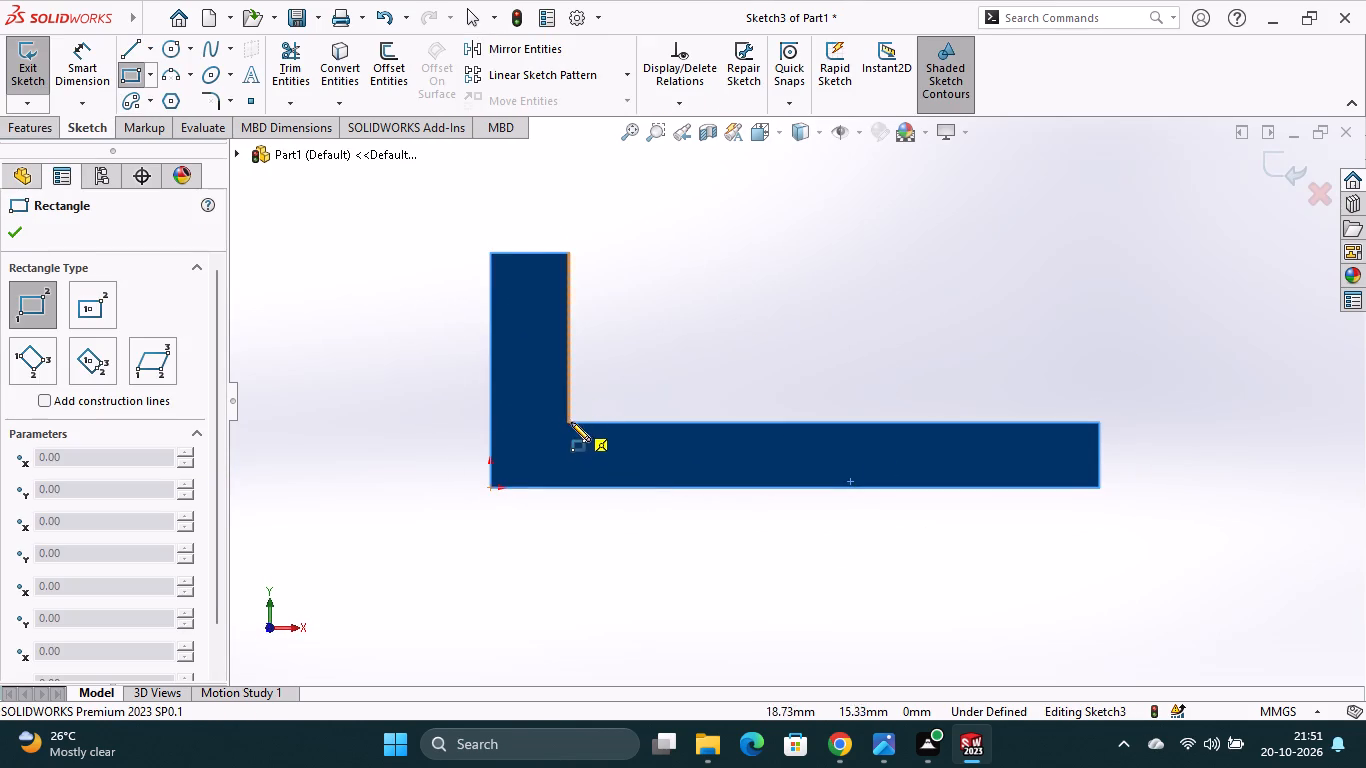
{"action": "left_click", "coordinate": [565, 422]}
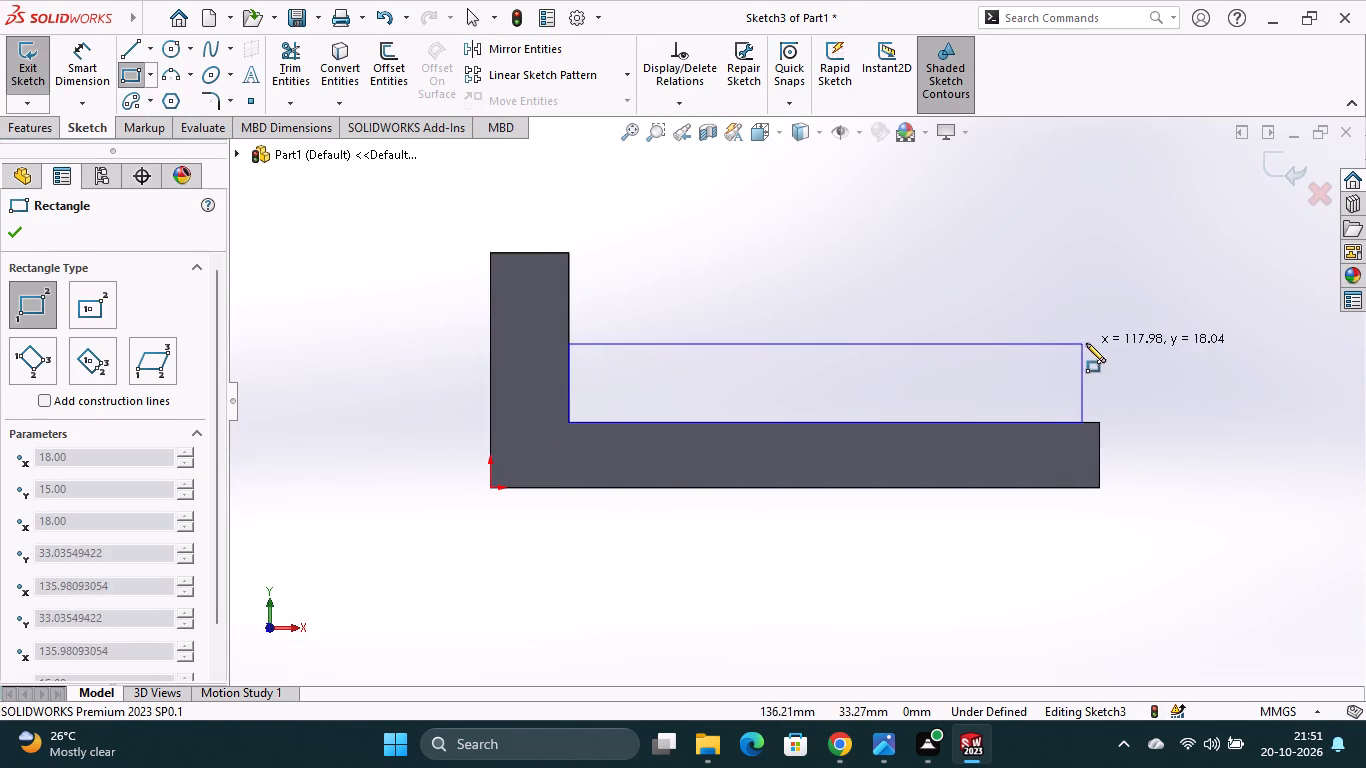
{"action": "left_click", "coordinate": [1099, 337]}
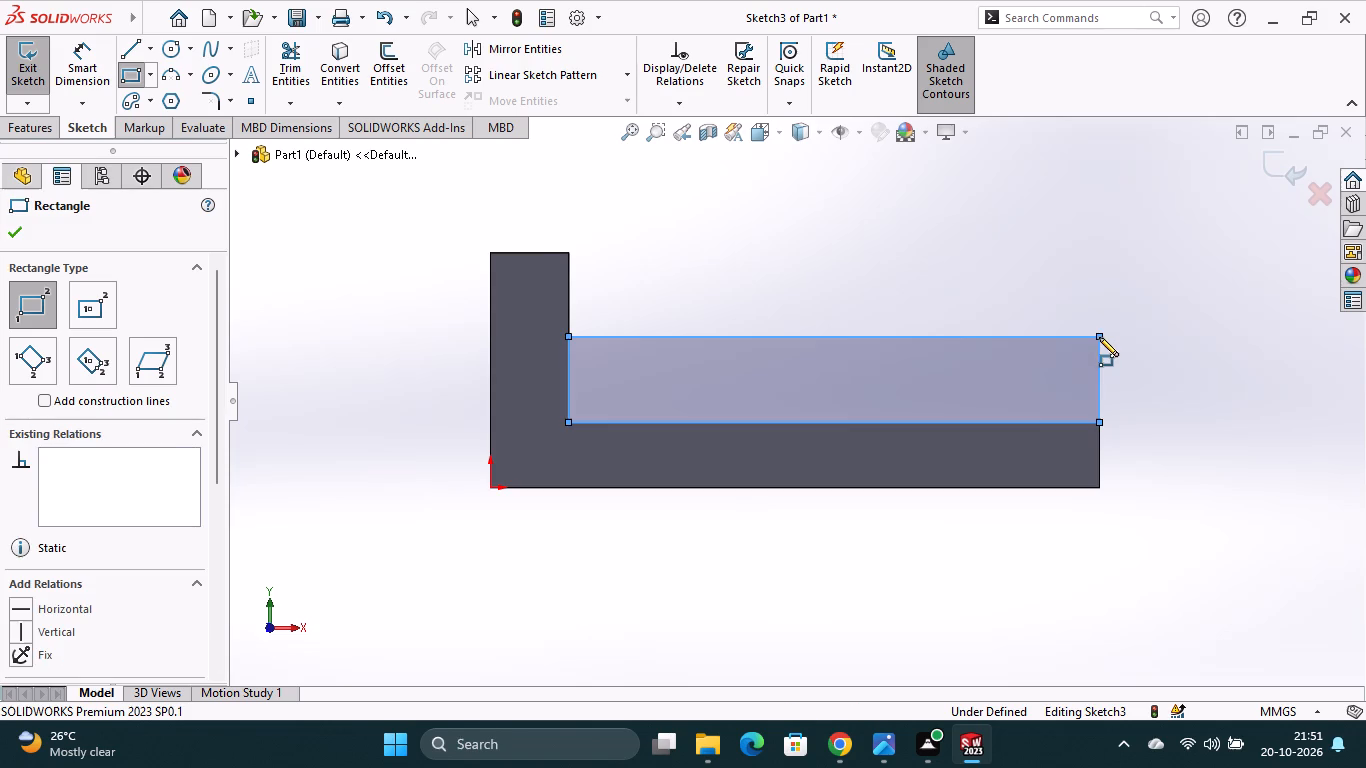
{"action": "key", "text": "Escape"}
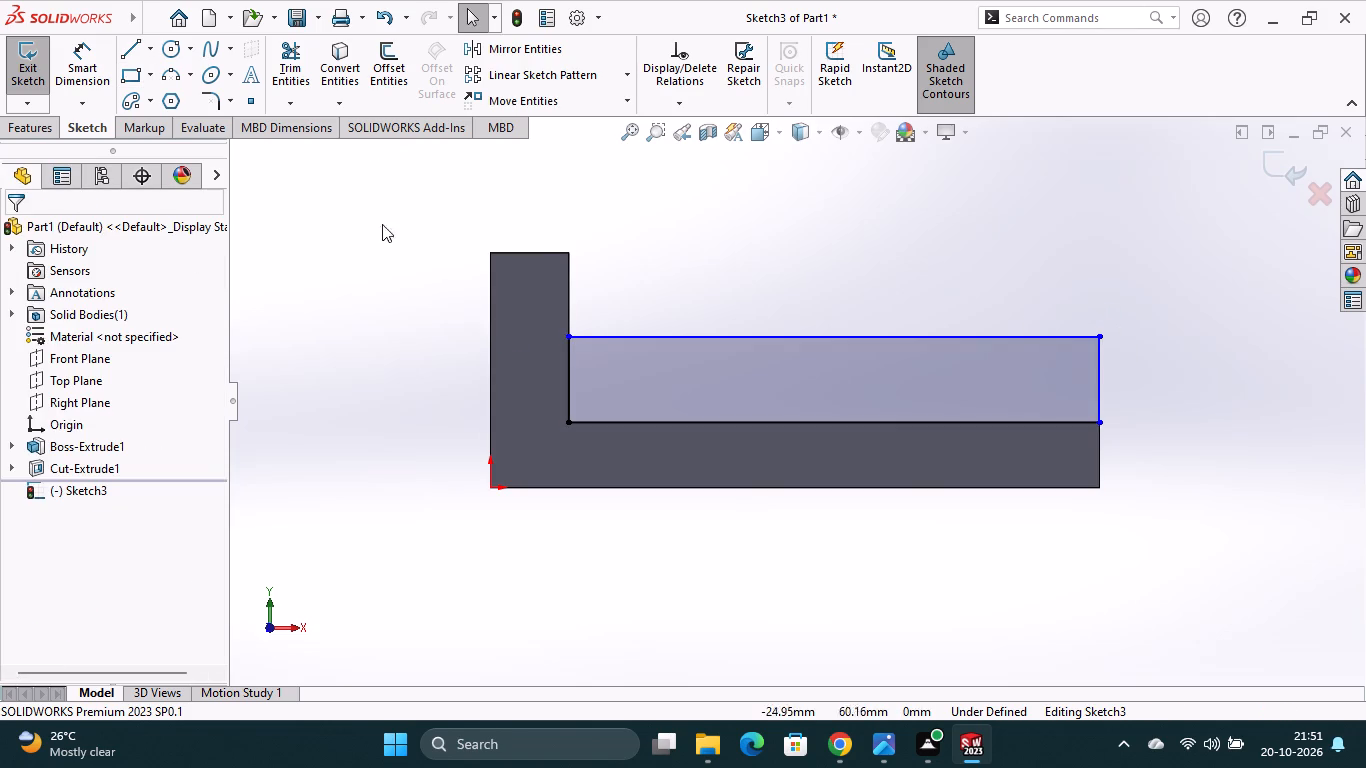
Dimension the rectangle's free end edge to 15 mm high.
{"action": "left_click", "coordinate": [72, 70]}
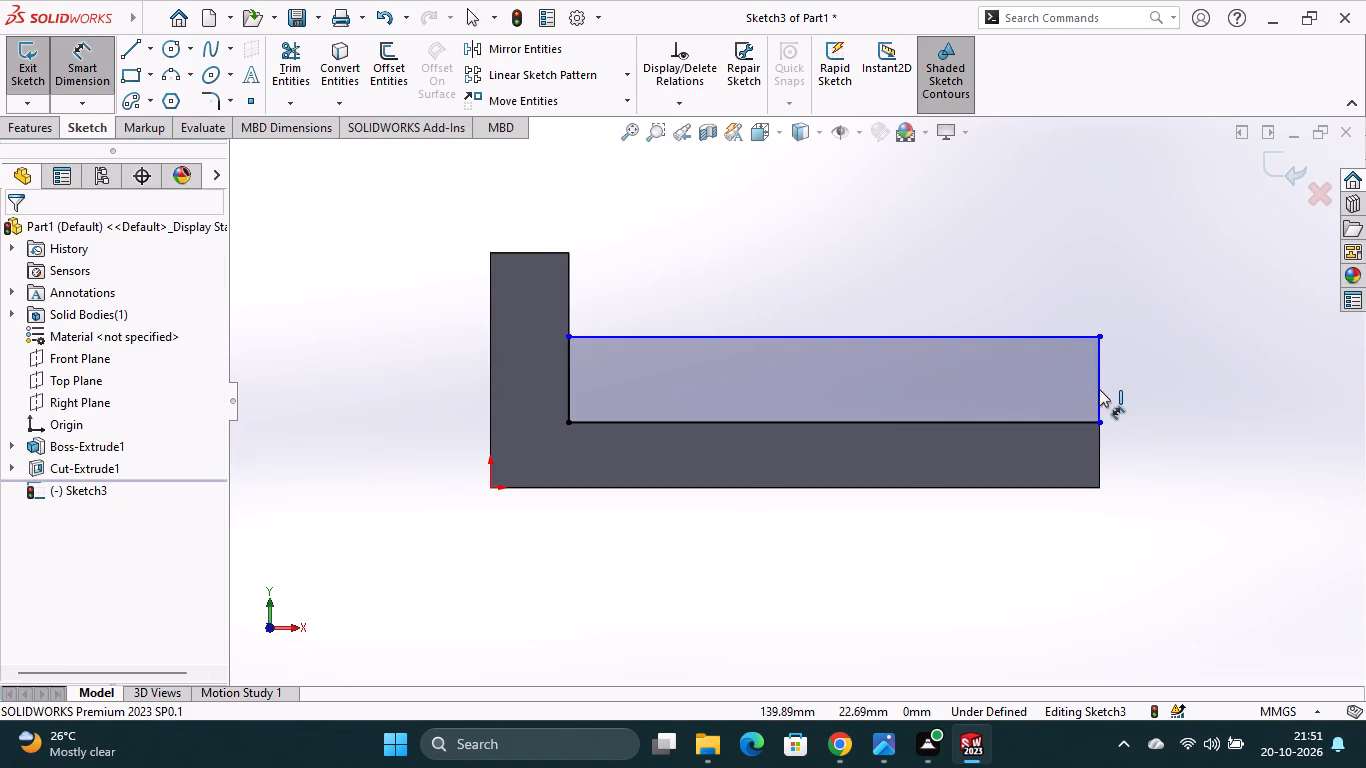
{"action": "left_click", "coordinate": [1096, 388]}
{"action": "left_click", "coordinate": [1138, 373]}
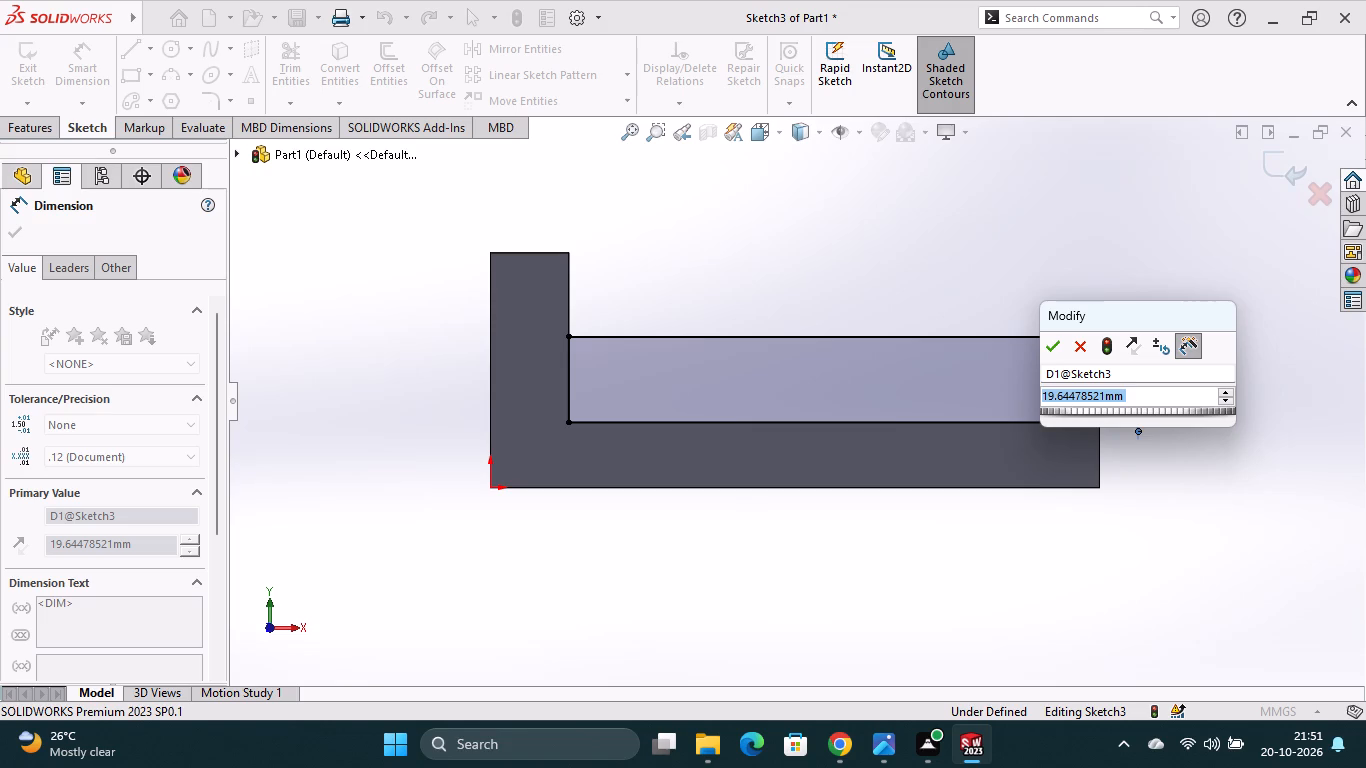
{"action": "type", "text": "15"}
{"action": "key", "text": "Return"}
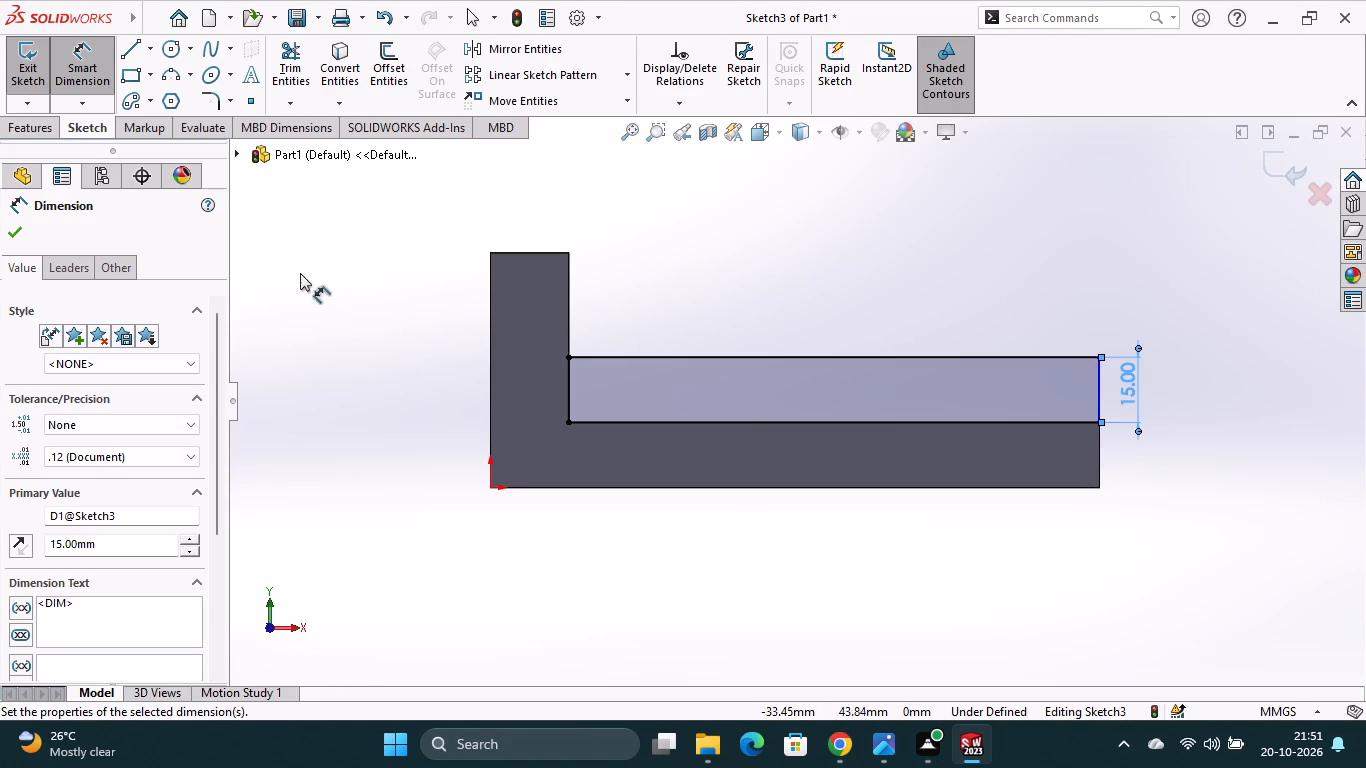
Extrude the rectangle as a blind boss 12 mm inward over the base, merged with the body.
{"action": "left_click", "coordinate": [26, 128]}
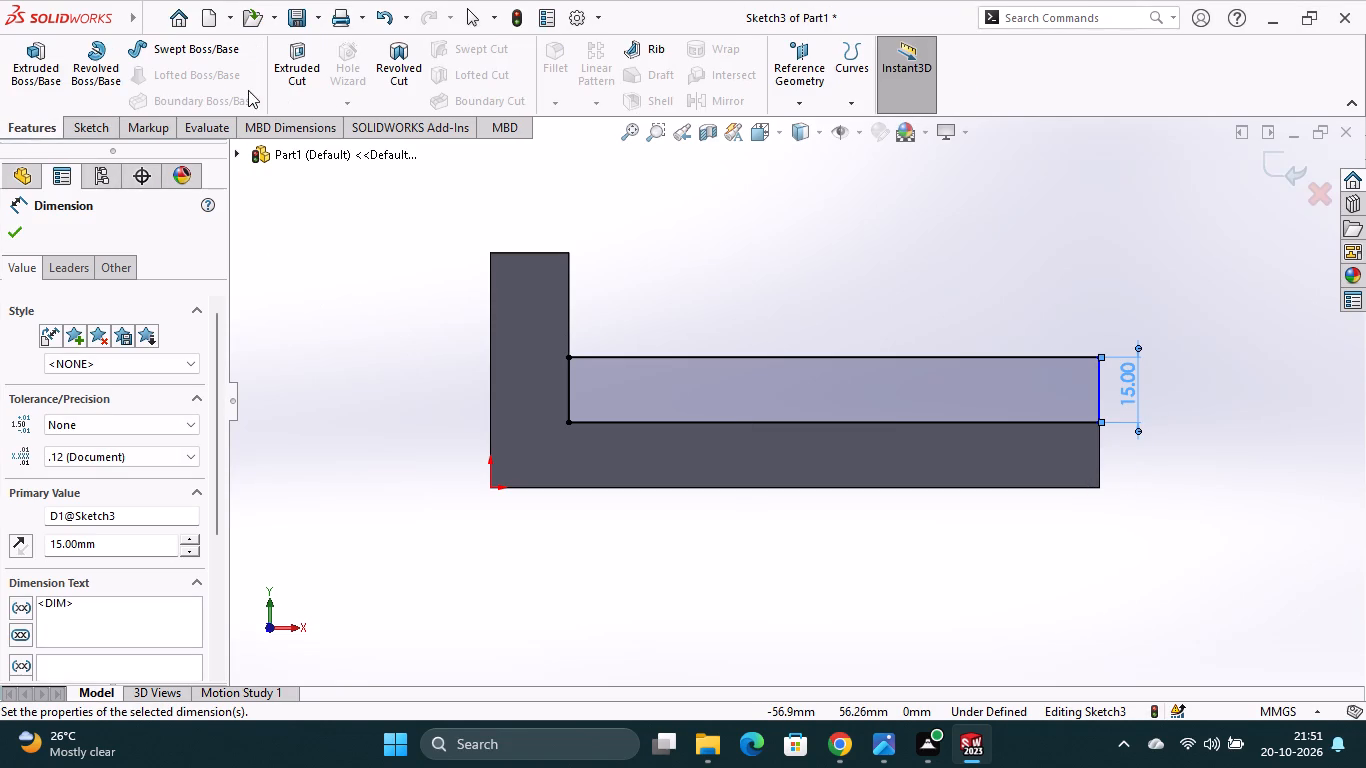
{"action": "left_click", "coordinate": [52, 94]}
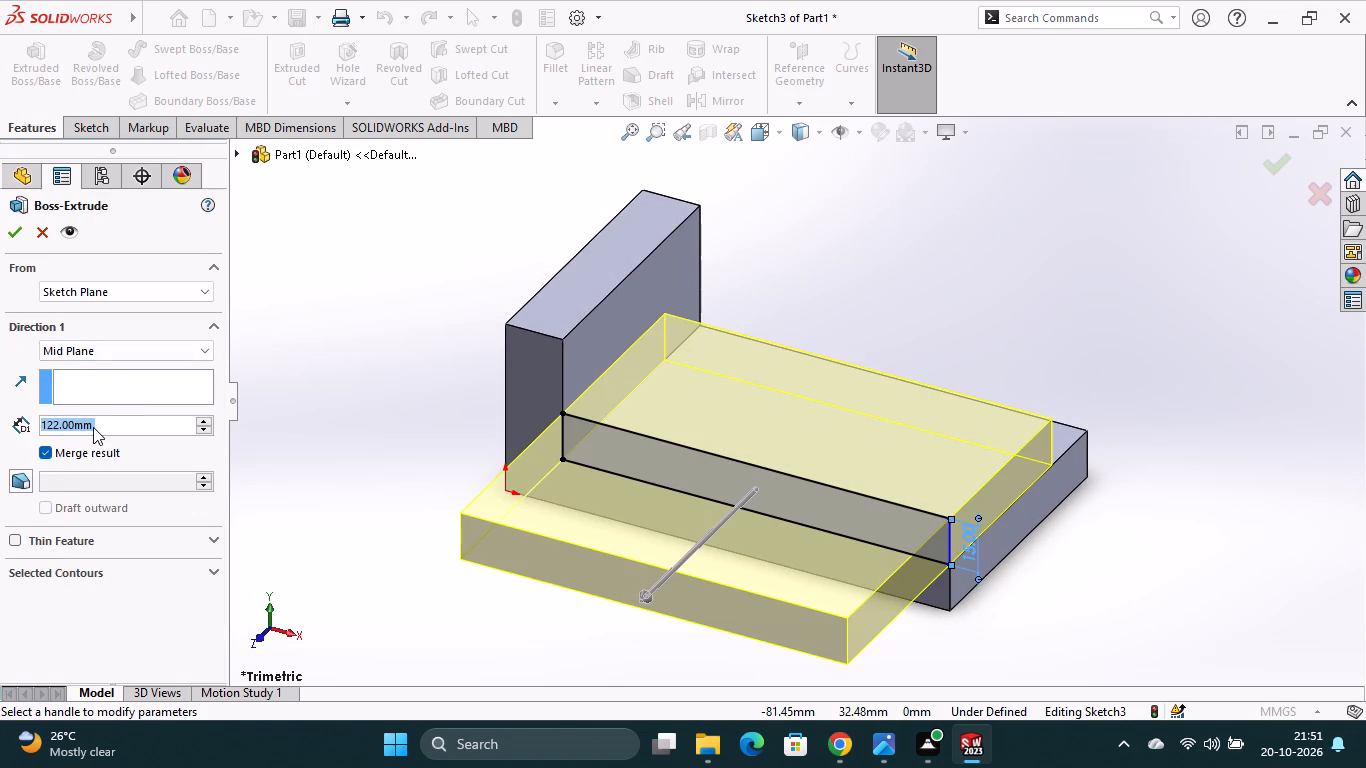
{"action": "type", "text": "122"}
{"action": "key", "text": "BackSpace"}
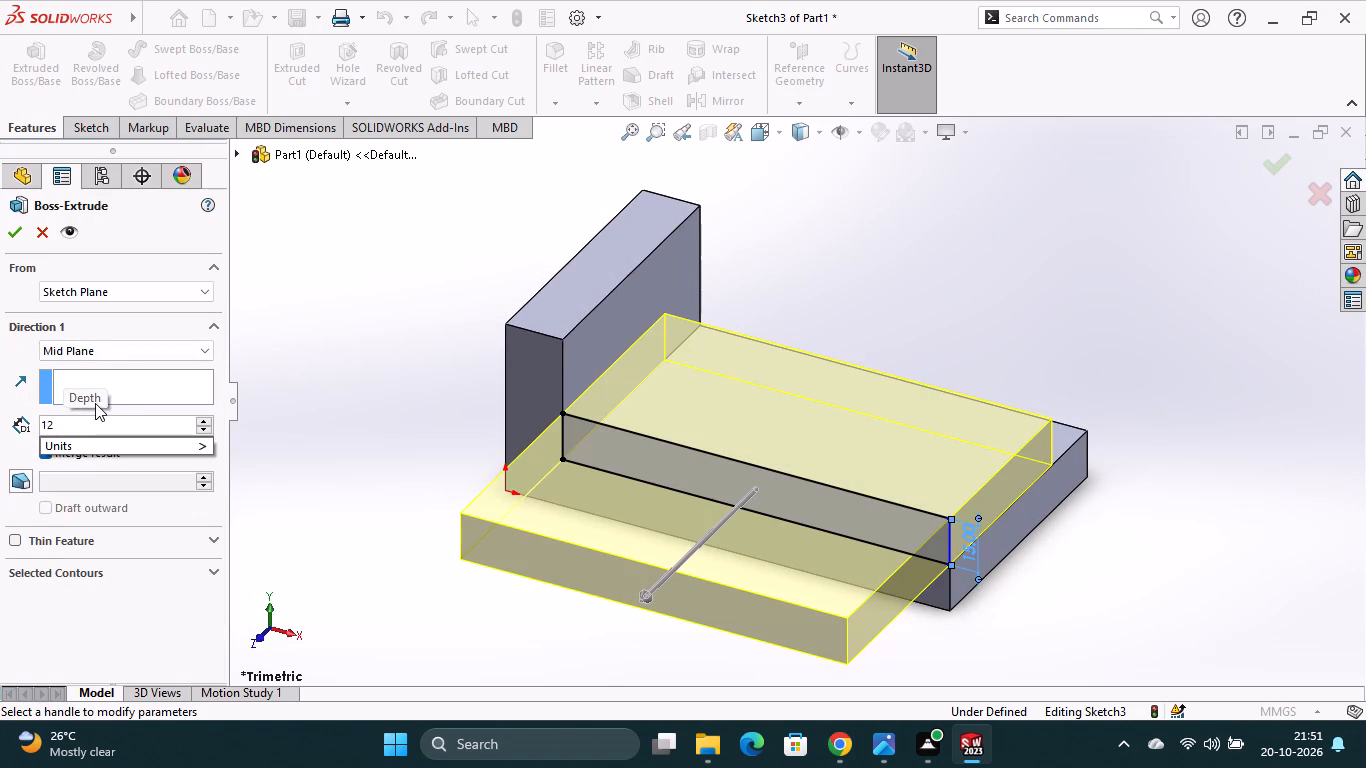
{"action": "left_click", "coordinate": [103, 352]}
{"action": "left_click", "coordinate": [96, 368]}
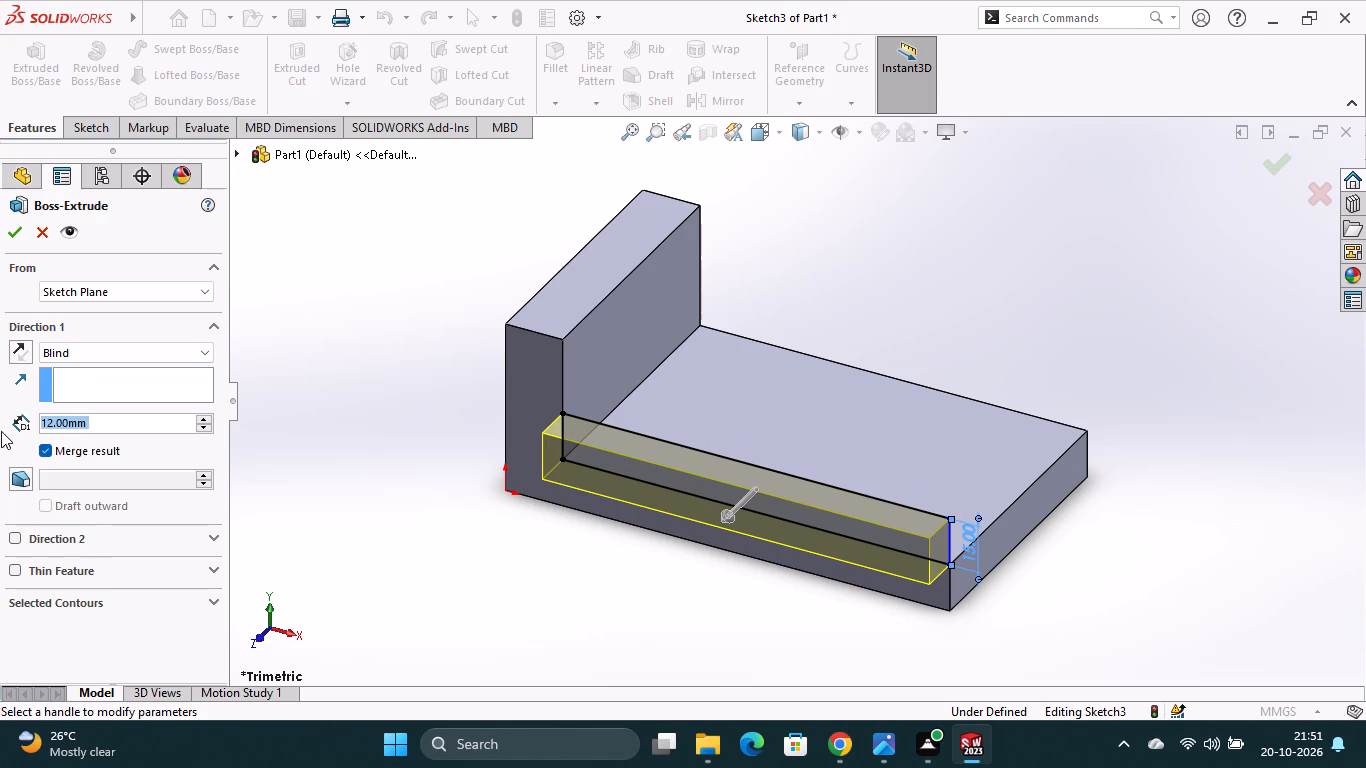
{"action": "left_click", "coordinate": [20, 344]}
{"action": "left_click", "coordinate": [21, 232]}
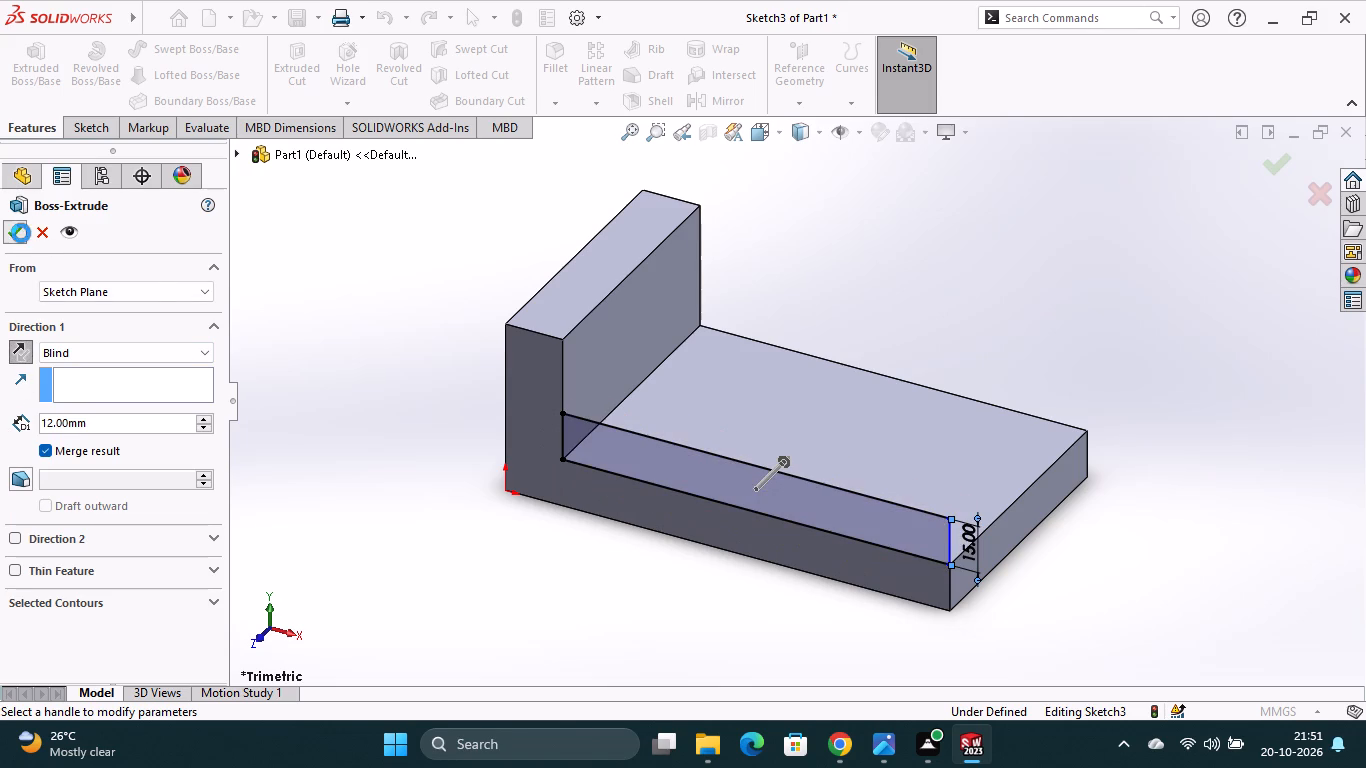
On the opposite L-shaped side face, sketch a 122 by 15 mm rectangle matching the first side rail's outline.
{"action": "scroll", "coordinate": [1153, 551], "scroll_direction": "up", "scroll_amount": 1}
{"action": "middle_click_drag", "start_coordinate": [1153, 551], "coordinate": [1021, 614]}
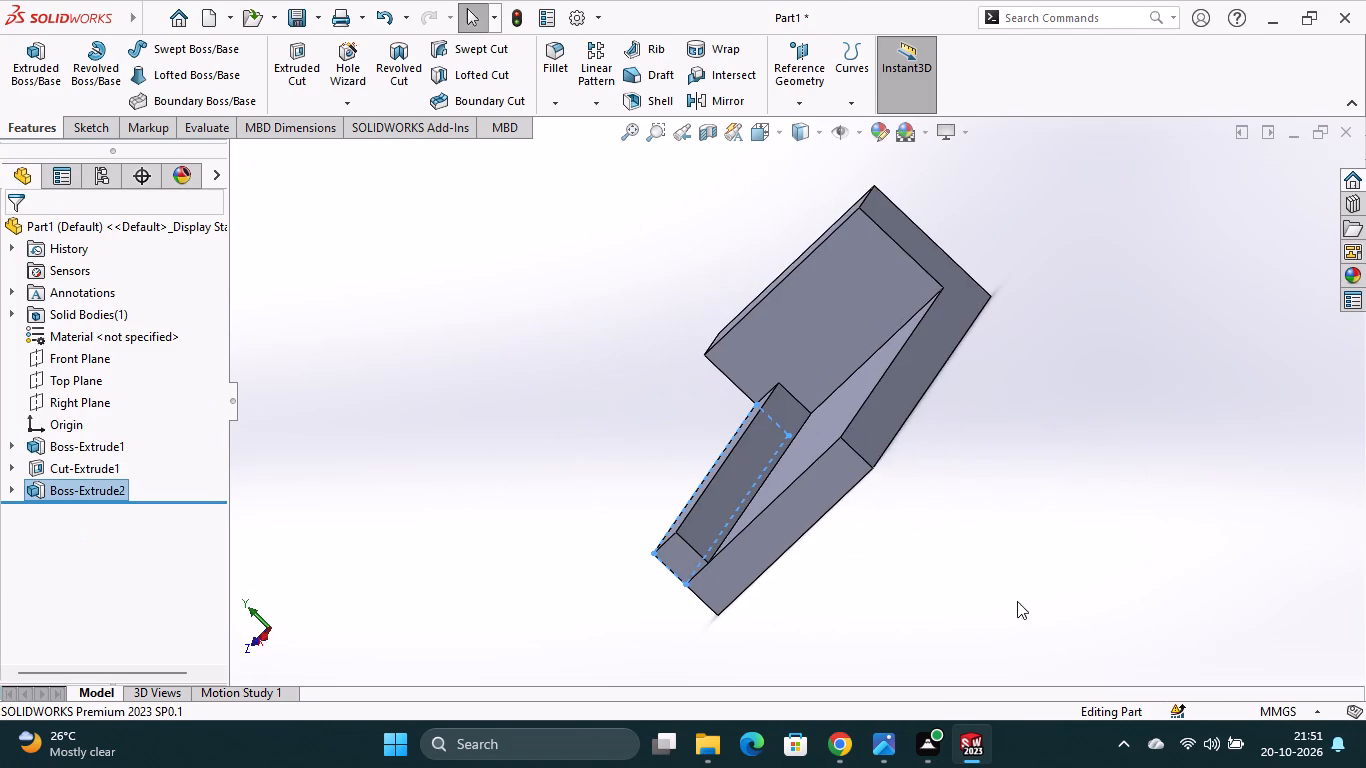
{"action": "left_click", "coordinate": [909, 398]}
{"action": "left_click", "coordinate": [1001, 346]}
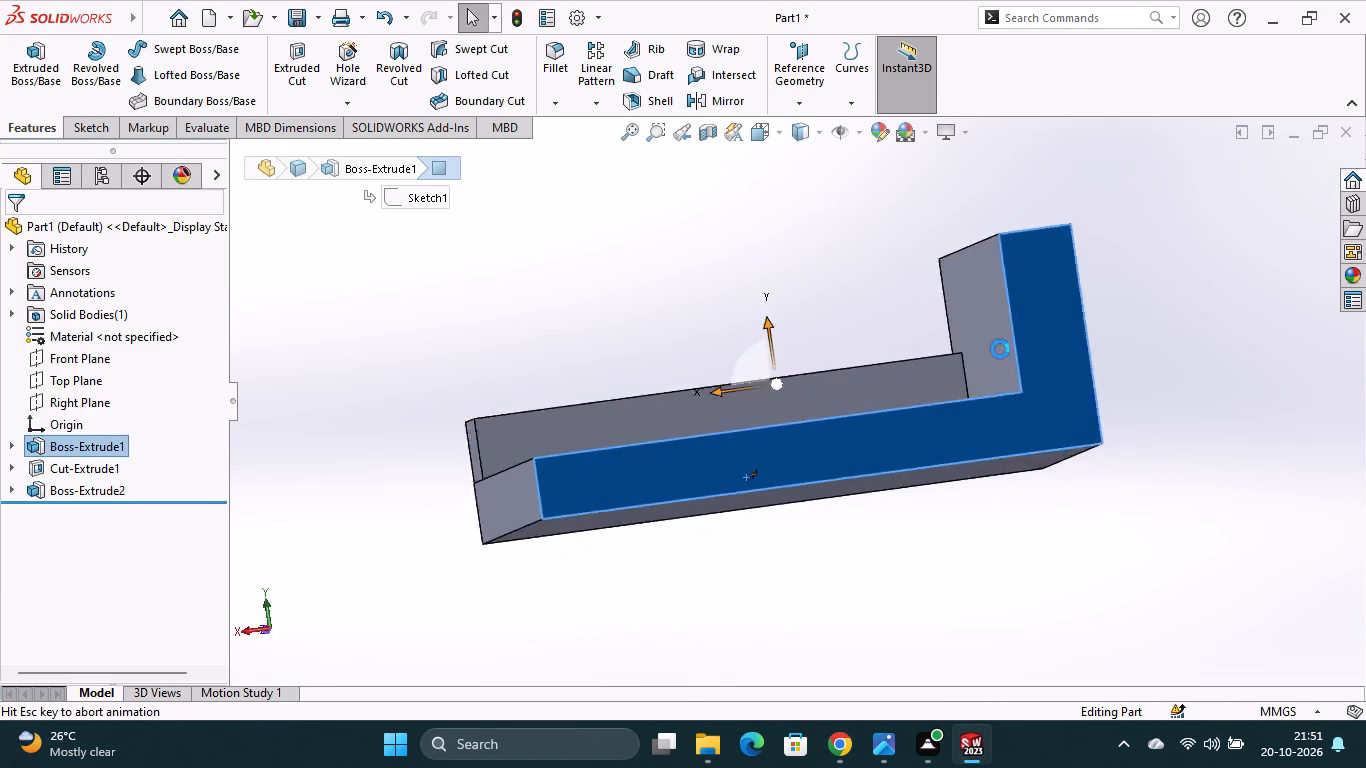
{"action": "left_click", "coordinate": [137, 75]}
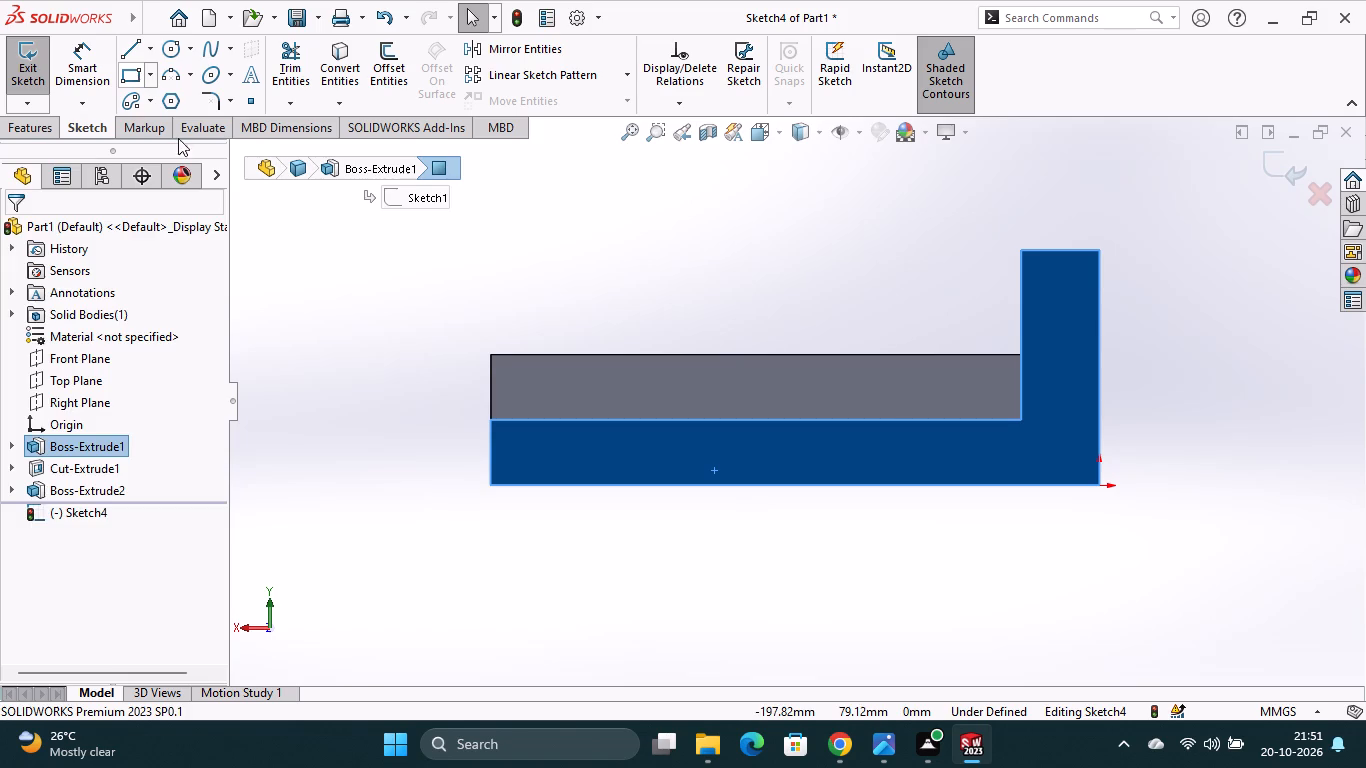
{"action": "left_click", "coordinate": [489, 418]}
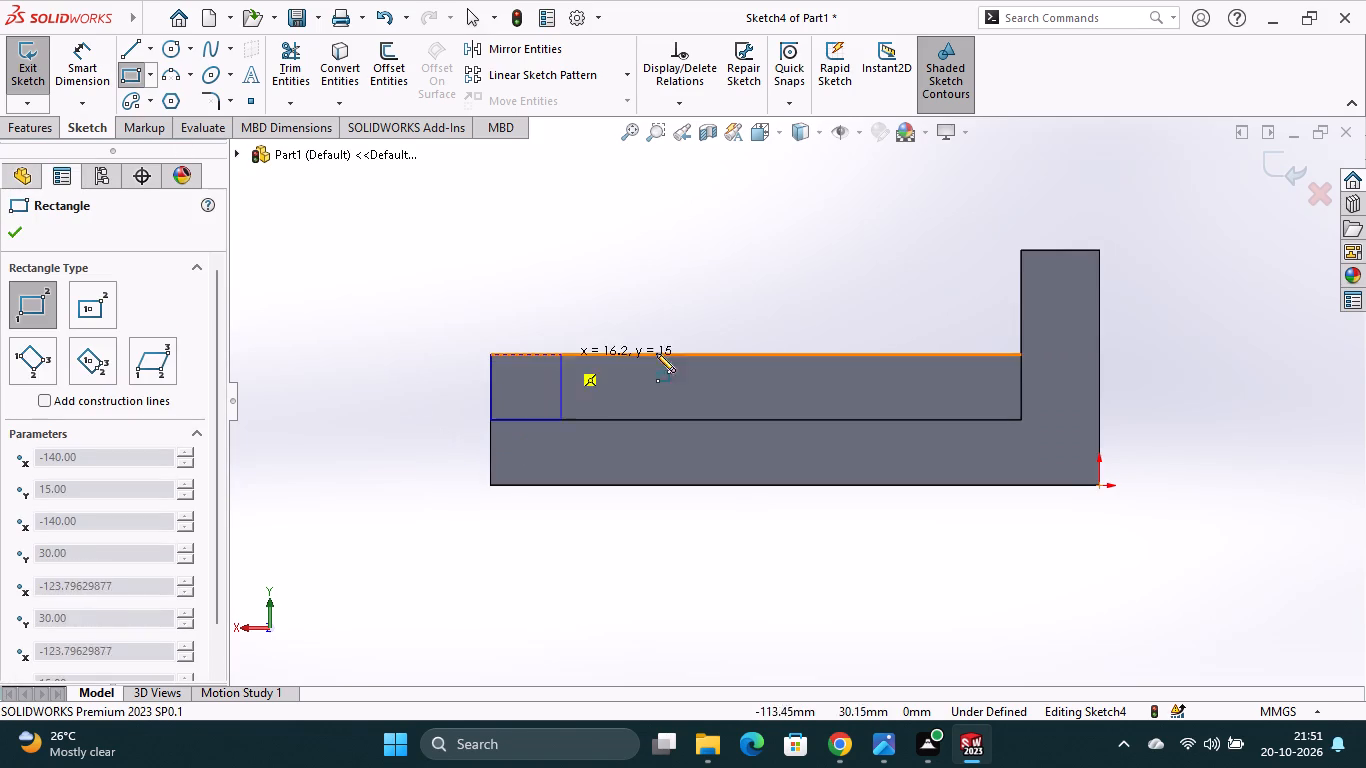
{"action": "left_click", "coordinate": [1021, 356]}
{"action": "key", "text": "Escape"}
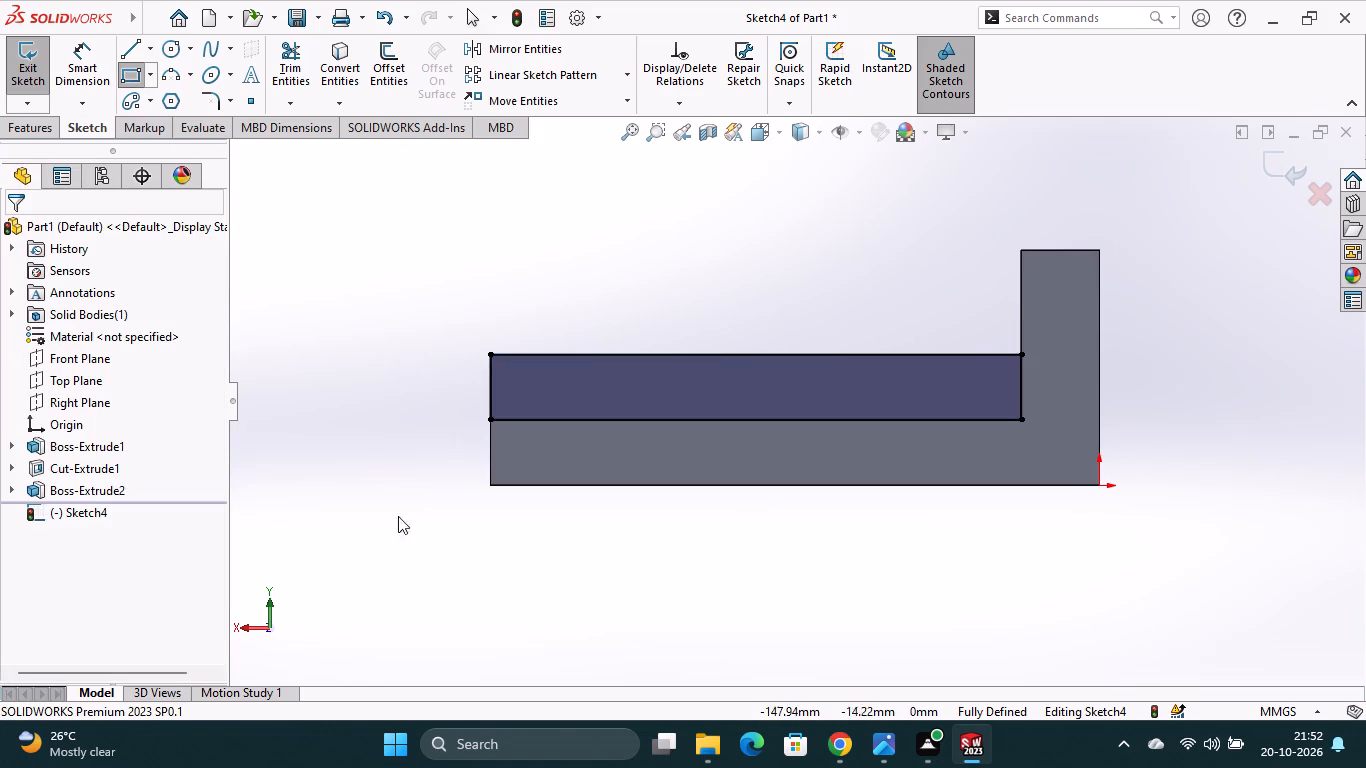
Extrude this rectangle as a blind boss 12 mm inward over the base to form the second side rail.
{"action": "left_click", "coordinate": [26, 133]}
{"action": "left_click", "coordinate": [49, 87]}
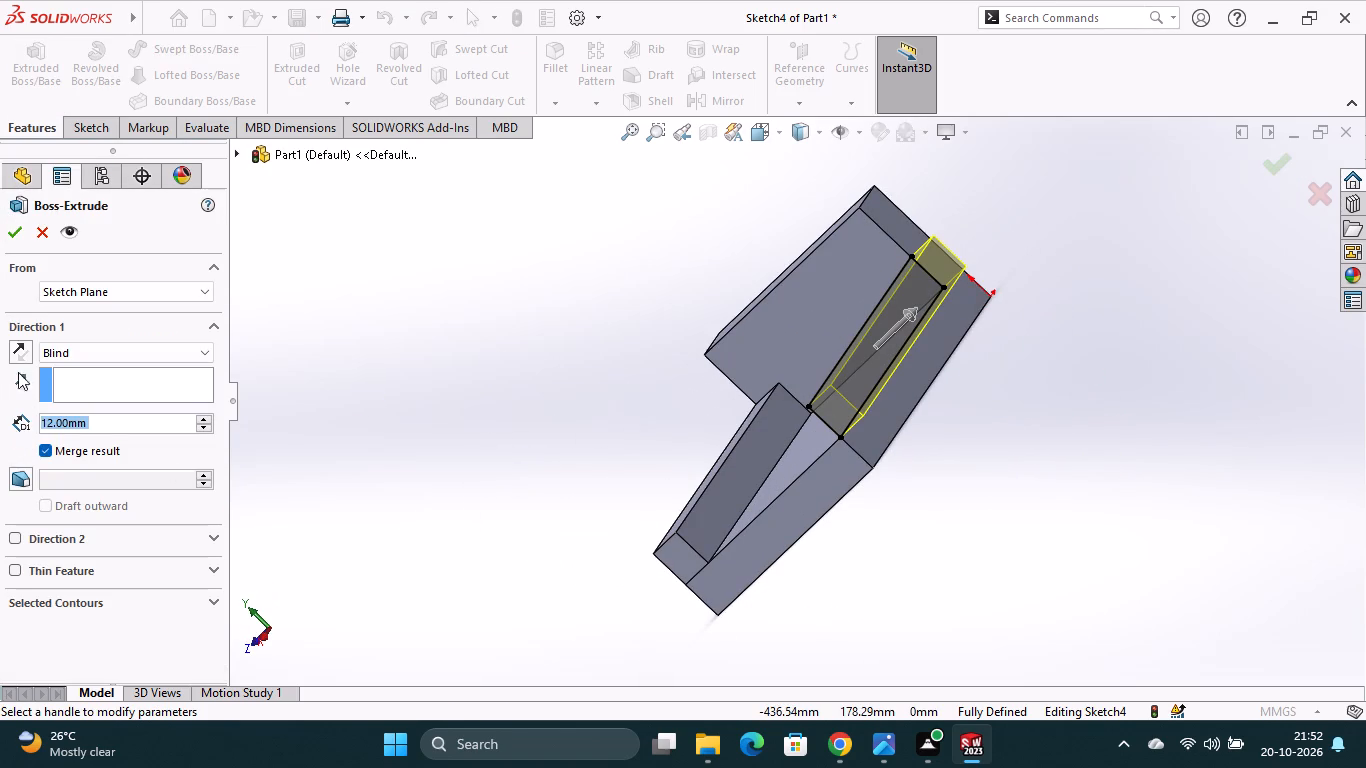
{"action": "left_click", "coordinate": [22, 347]}
{"action": "left_click", "coordinate": [13, 244]}
{"action": "left_click", "coordinate": [14, 233]}
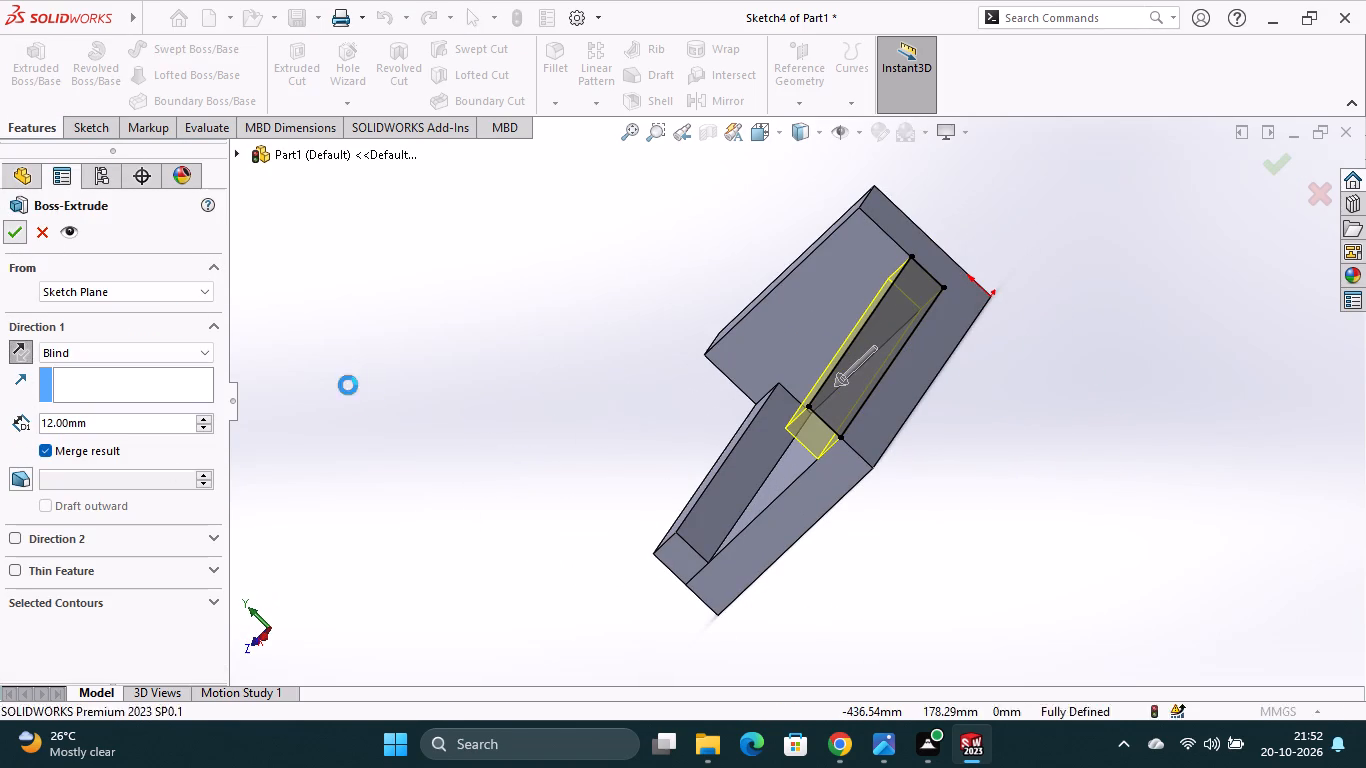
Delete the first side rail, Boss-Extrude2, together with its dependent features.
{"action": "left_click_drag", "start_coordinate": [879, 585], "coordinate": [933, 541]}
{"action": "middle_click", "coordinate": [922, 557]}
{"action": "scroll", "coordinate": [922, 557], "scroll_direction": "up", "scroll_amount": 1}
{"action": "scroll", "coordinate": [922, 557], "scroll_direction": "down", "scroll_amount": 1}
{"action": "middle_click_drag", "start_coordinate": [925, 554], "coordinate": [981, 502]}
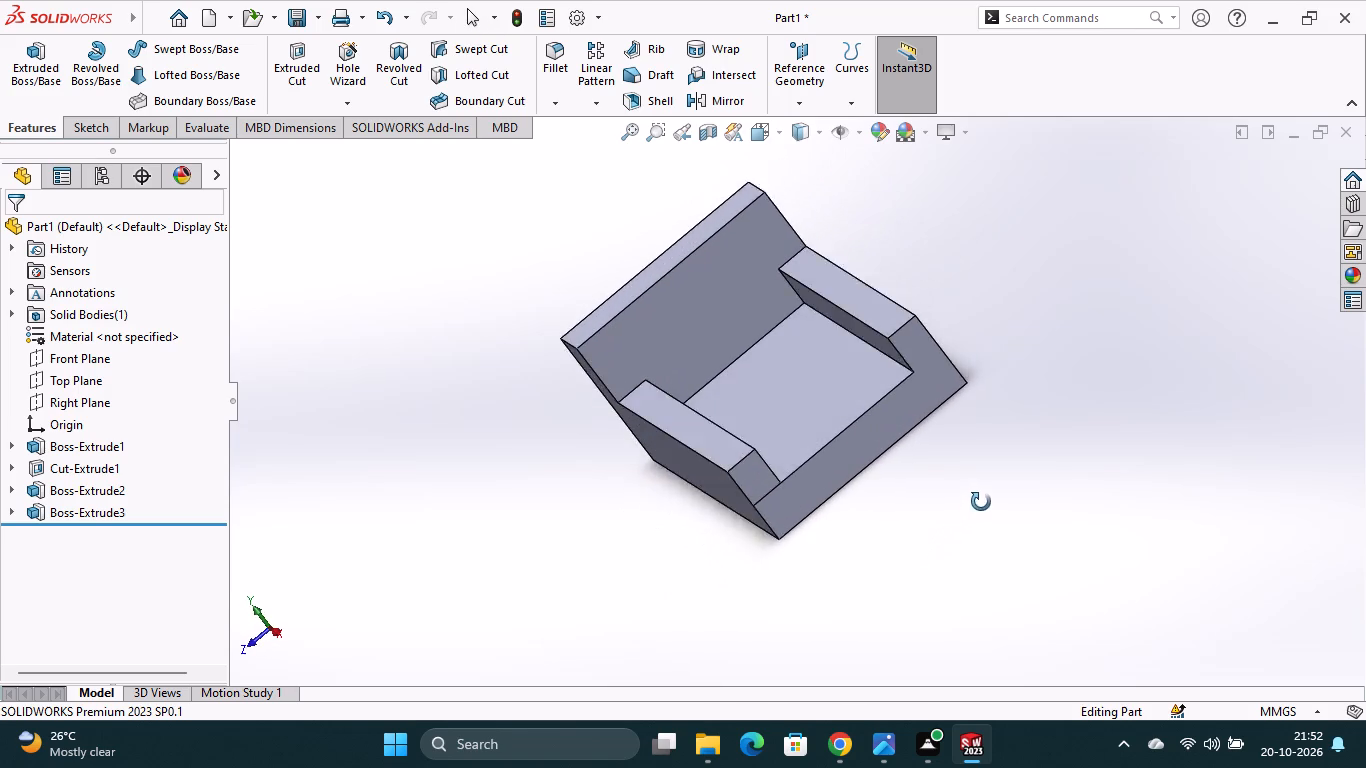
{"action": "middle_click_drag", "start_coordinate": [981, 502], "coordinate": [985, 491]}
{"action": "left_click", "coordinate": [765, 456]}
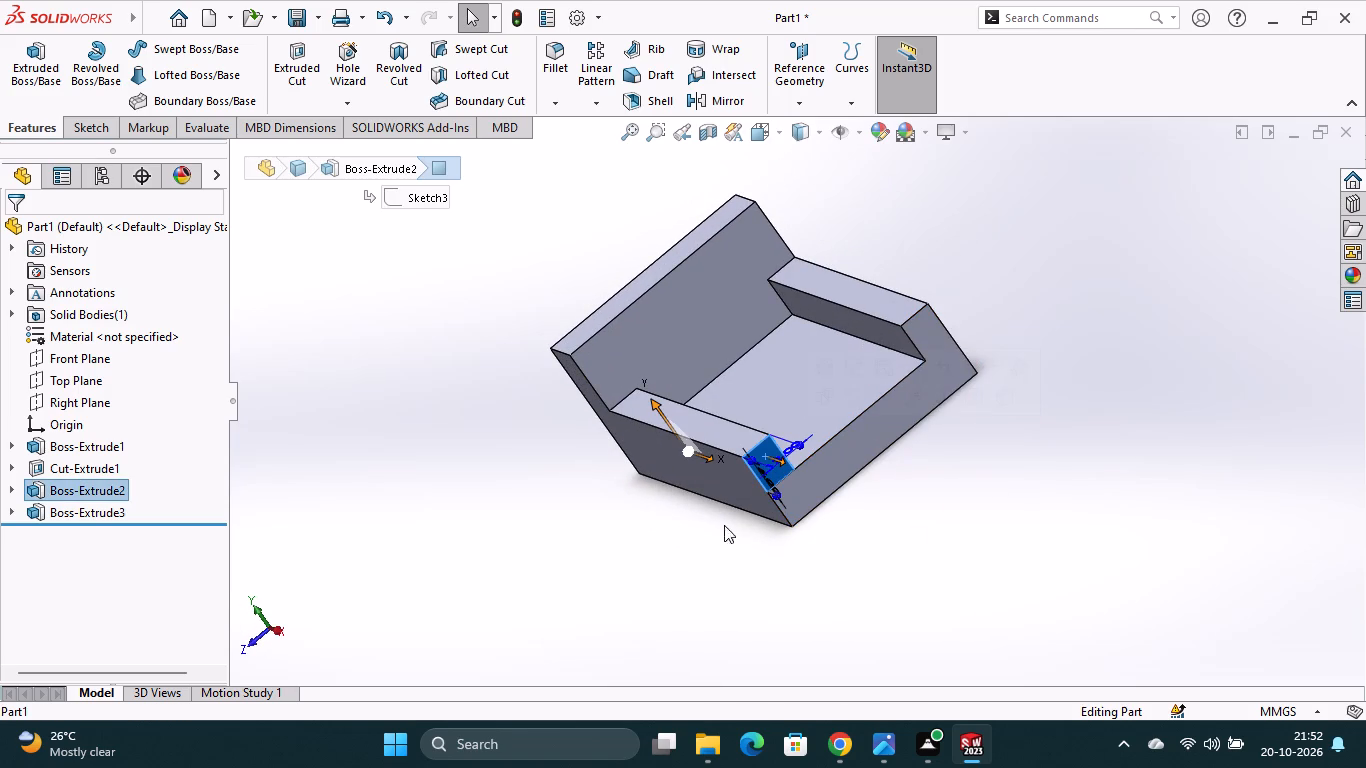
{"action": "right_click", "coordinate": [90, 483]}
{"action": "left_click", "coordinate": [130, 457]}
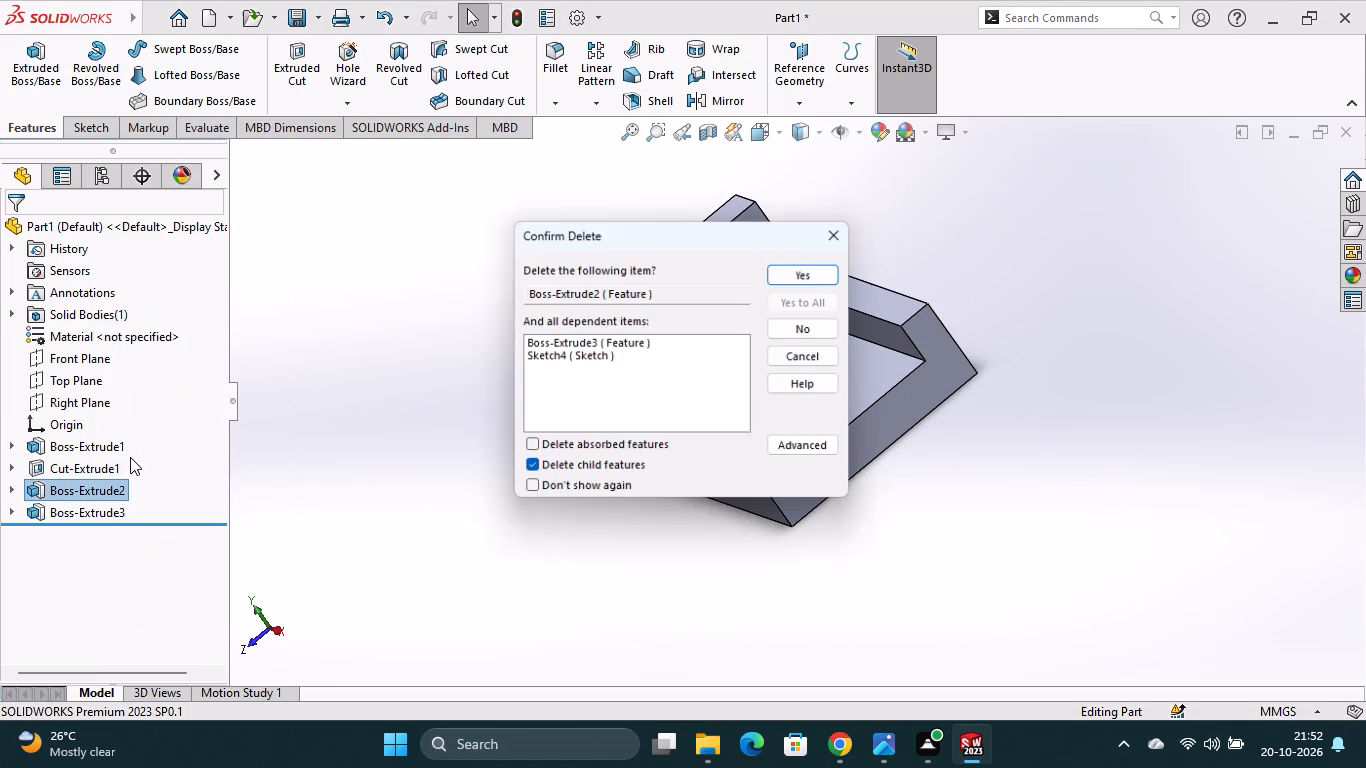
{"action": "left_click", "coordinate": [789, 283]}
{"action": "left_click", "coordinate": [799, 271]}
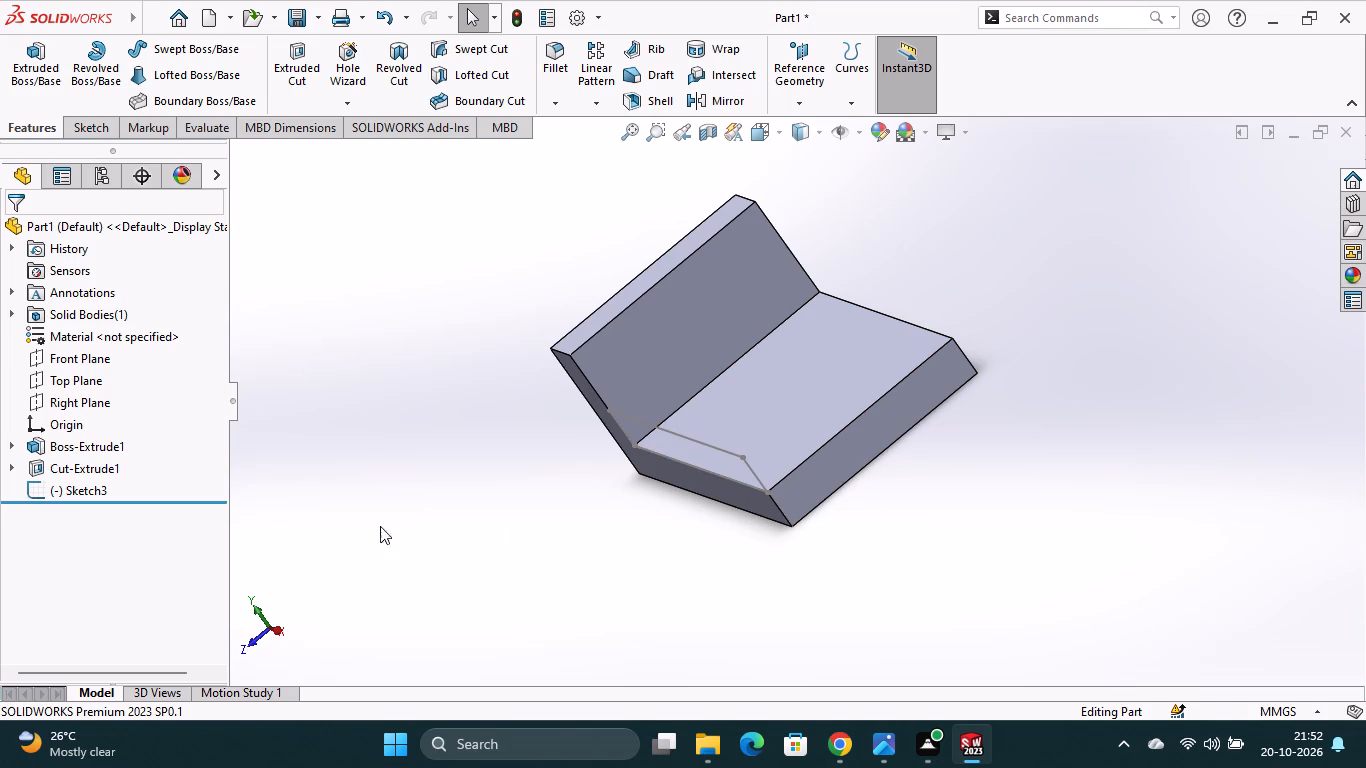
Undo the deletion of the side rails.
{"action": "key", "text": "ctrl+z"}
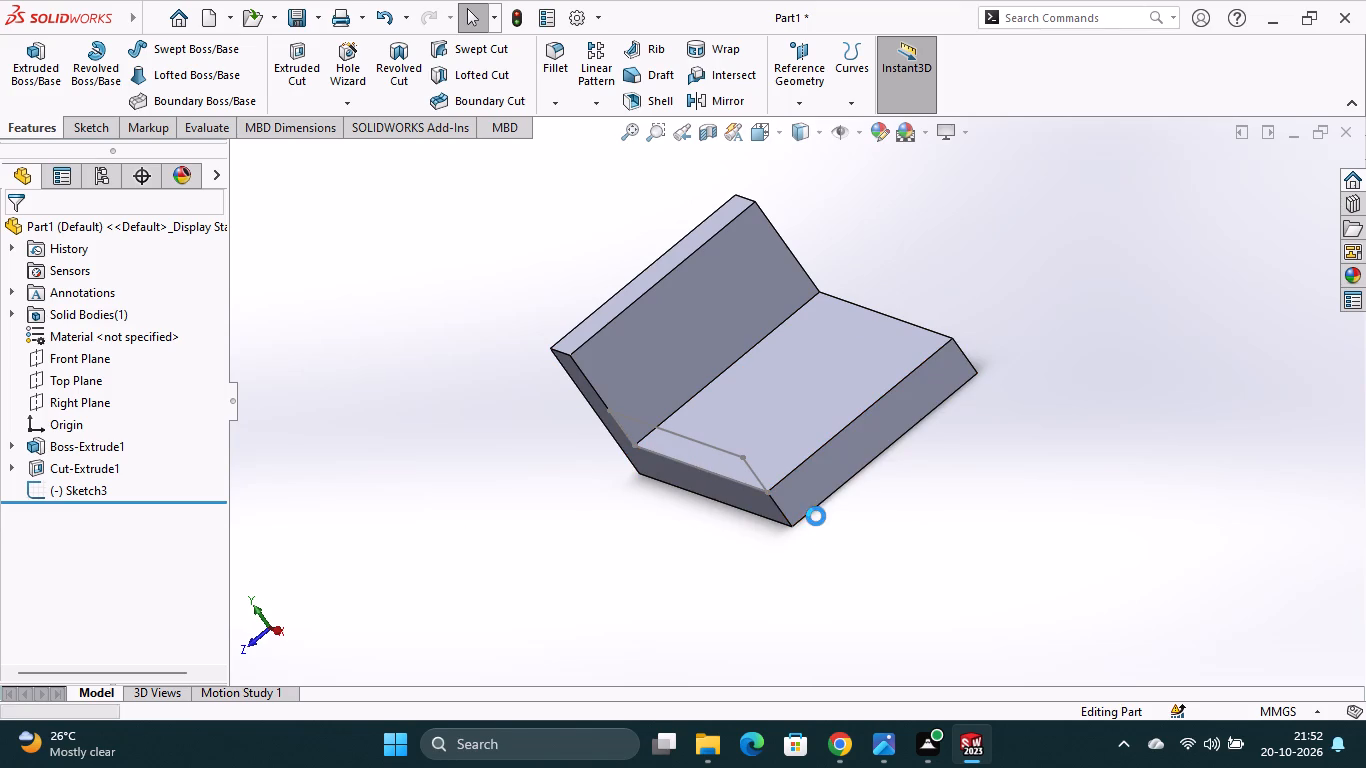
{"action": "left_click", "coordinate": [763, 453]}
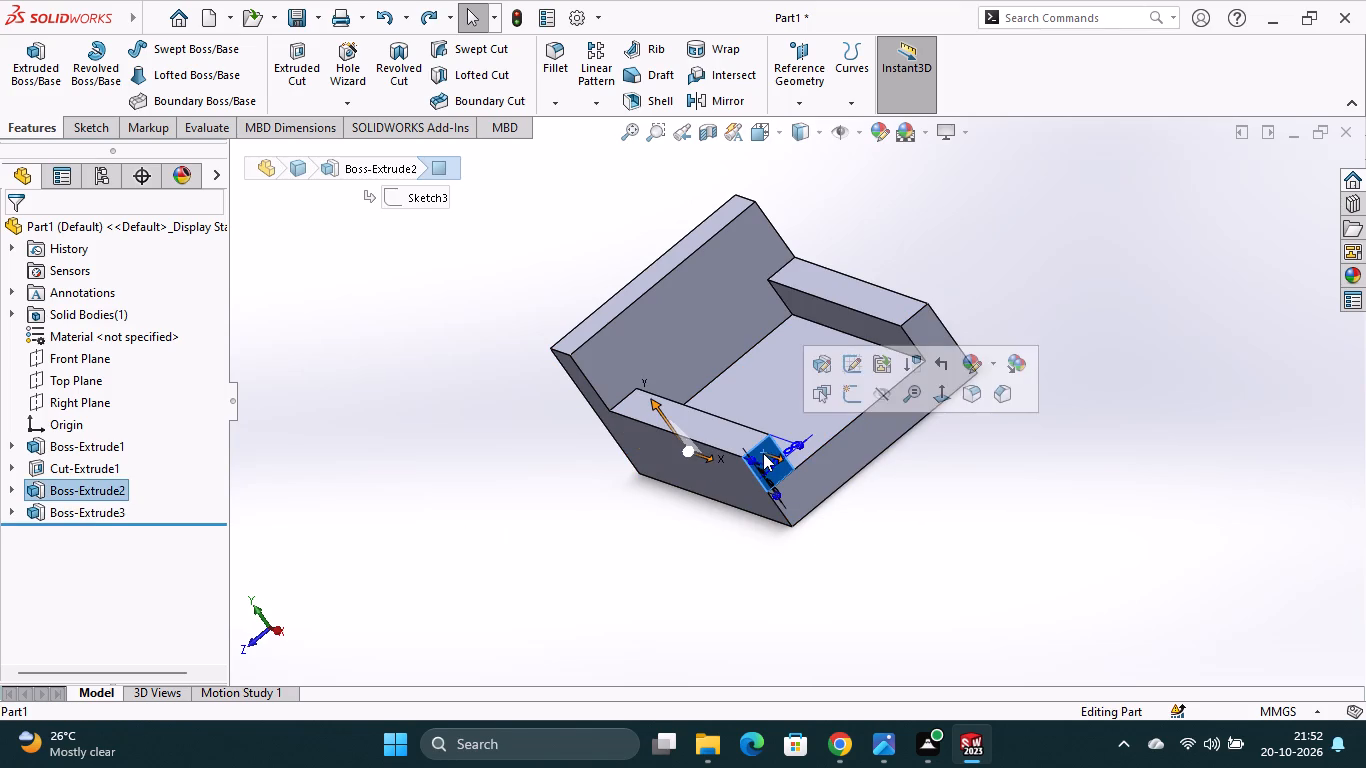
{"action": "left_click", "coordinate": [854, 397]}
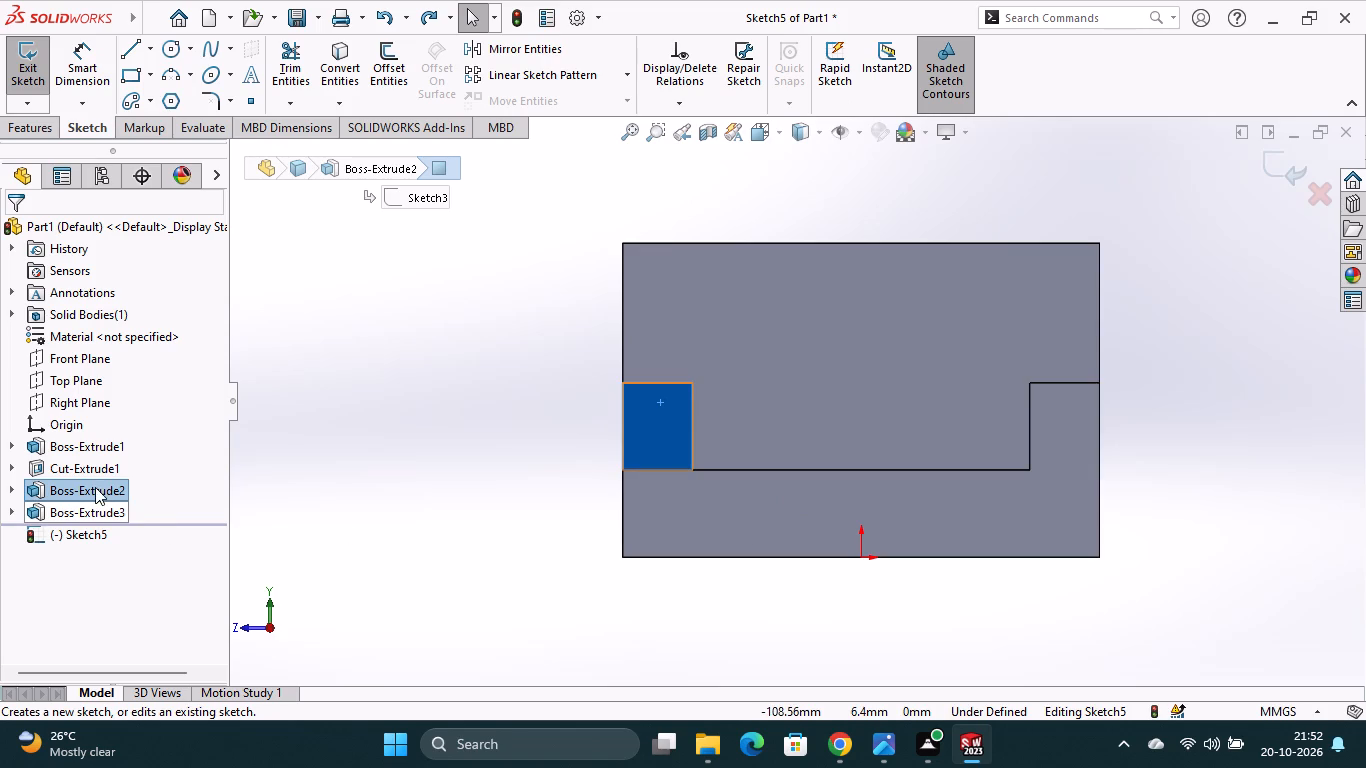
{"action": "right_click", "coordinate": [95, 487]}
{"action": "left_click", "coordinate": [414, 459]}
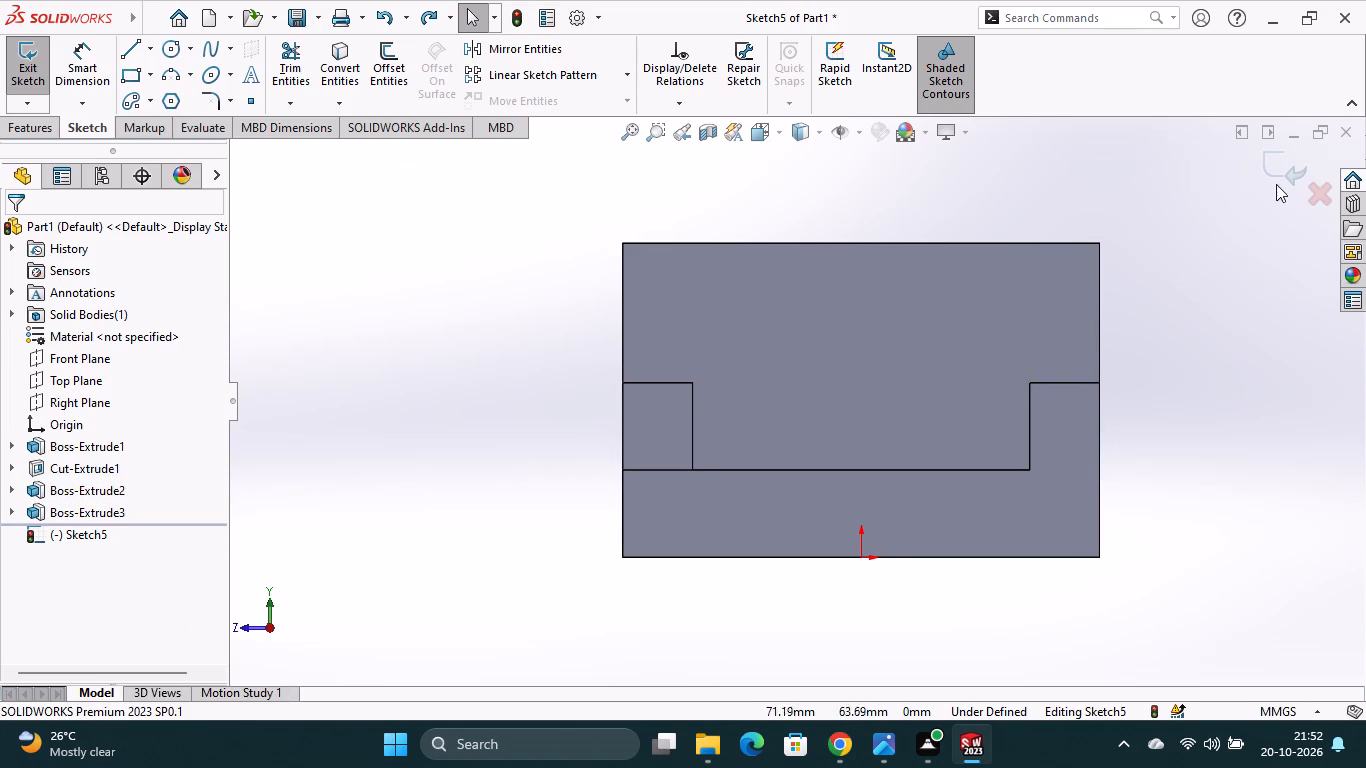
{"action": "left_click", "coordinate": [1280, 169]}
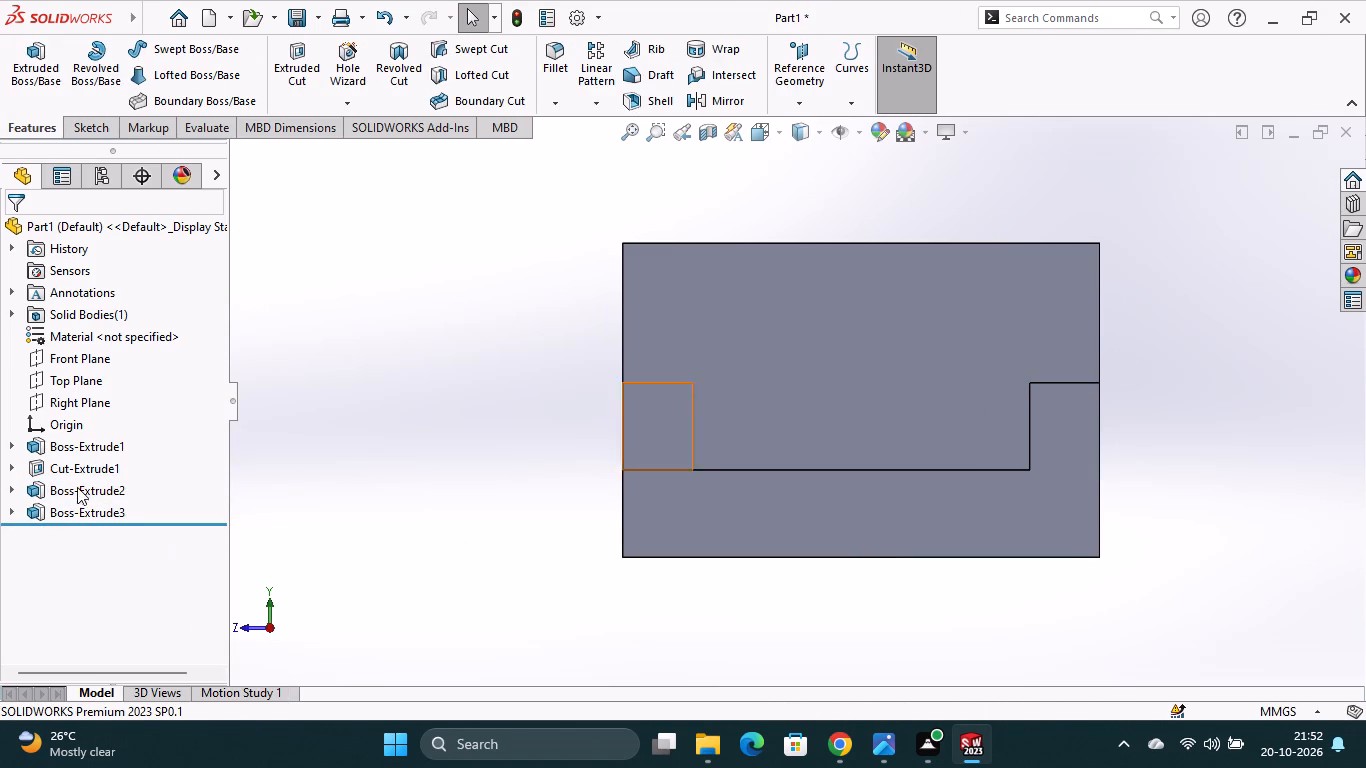
Edit the first side rail's sketch (Boss-Extrude2), dimension its rectangle's length as 140-18 (122 mm), and exit the sketch.
{"action": "middle_click_drag", "start_coordinate": [713, 628], "coordinate": [807, 603]}
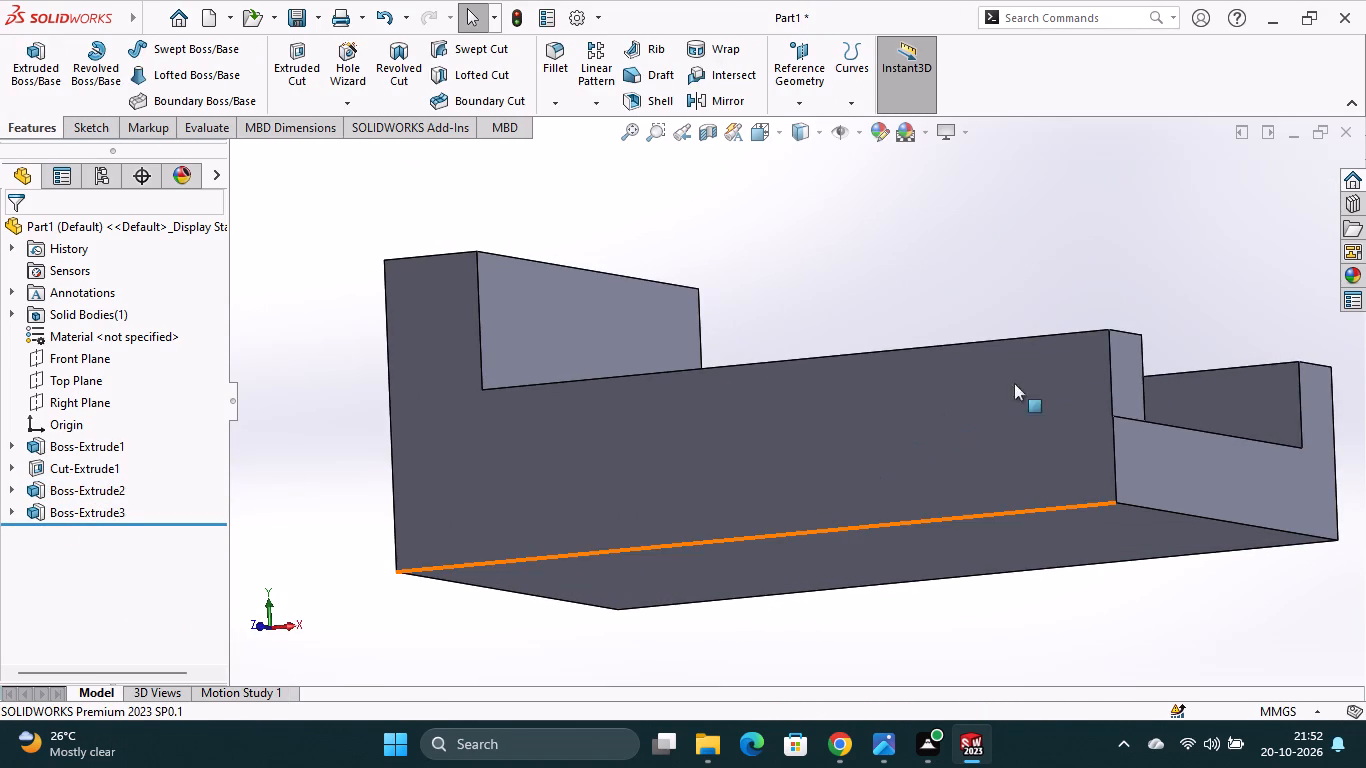
{"action": "left_click", "coordinate": [1126, 370]}
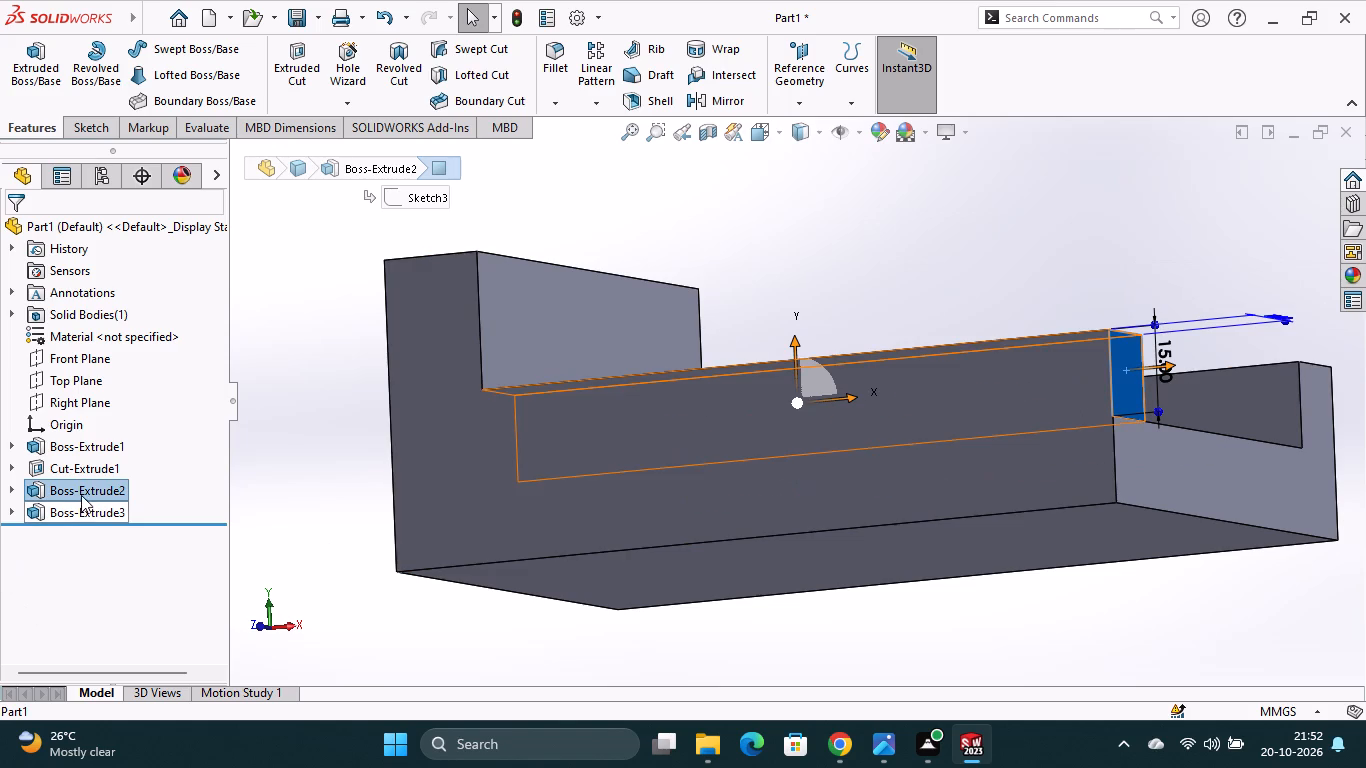
{"action": "right_click", "coordinate": [86, 490]}
{"action": "left_click", "coordinate": [131, 285]}
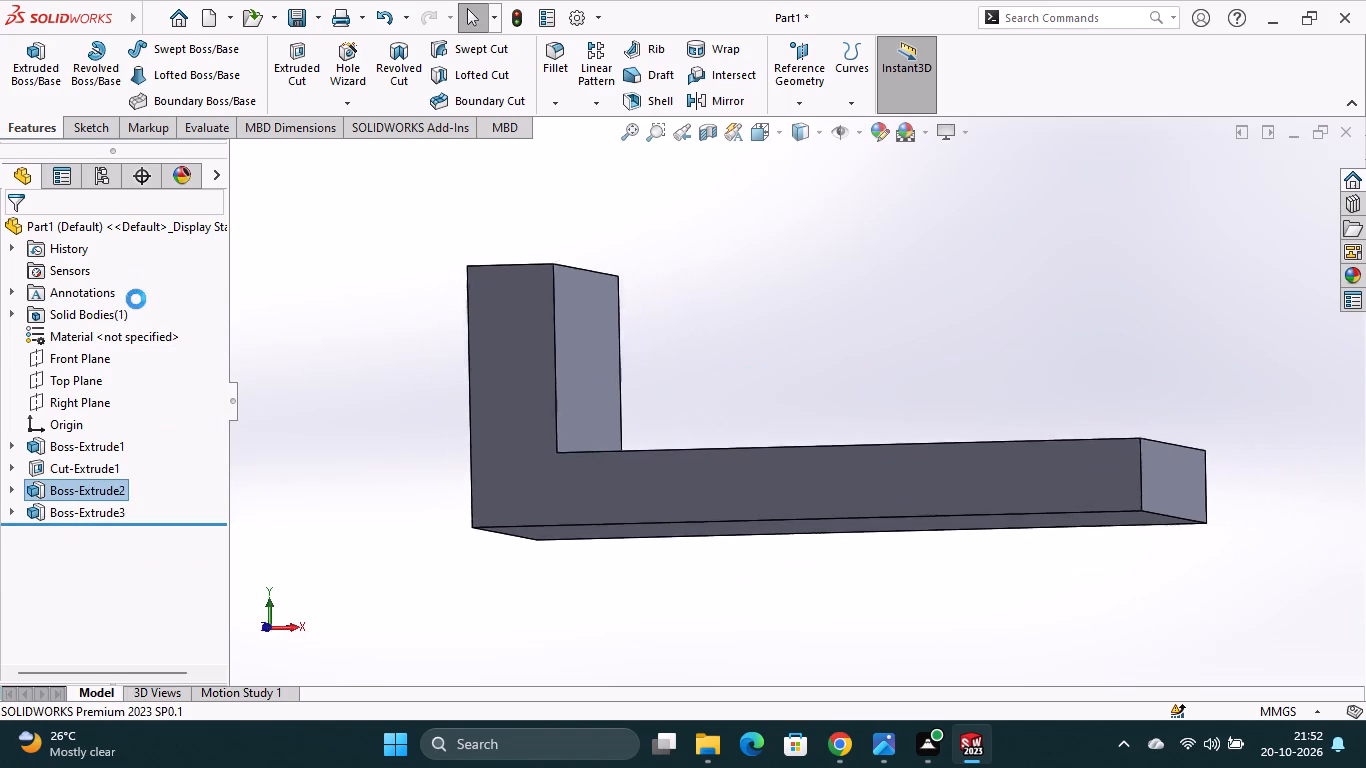
{"action": "scroll", "coordinate": [1119, 448], "scroll_direction": "down", "scroll_amount": 2}
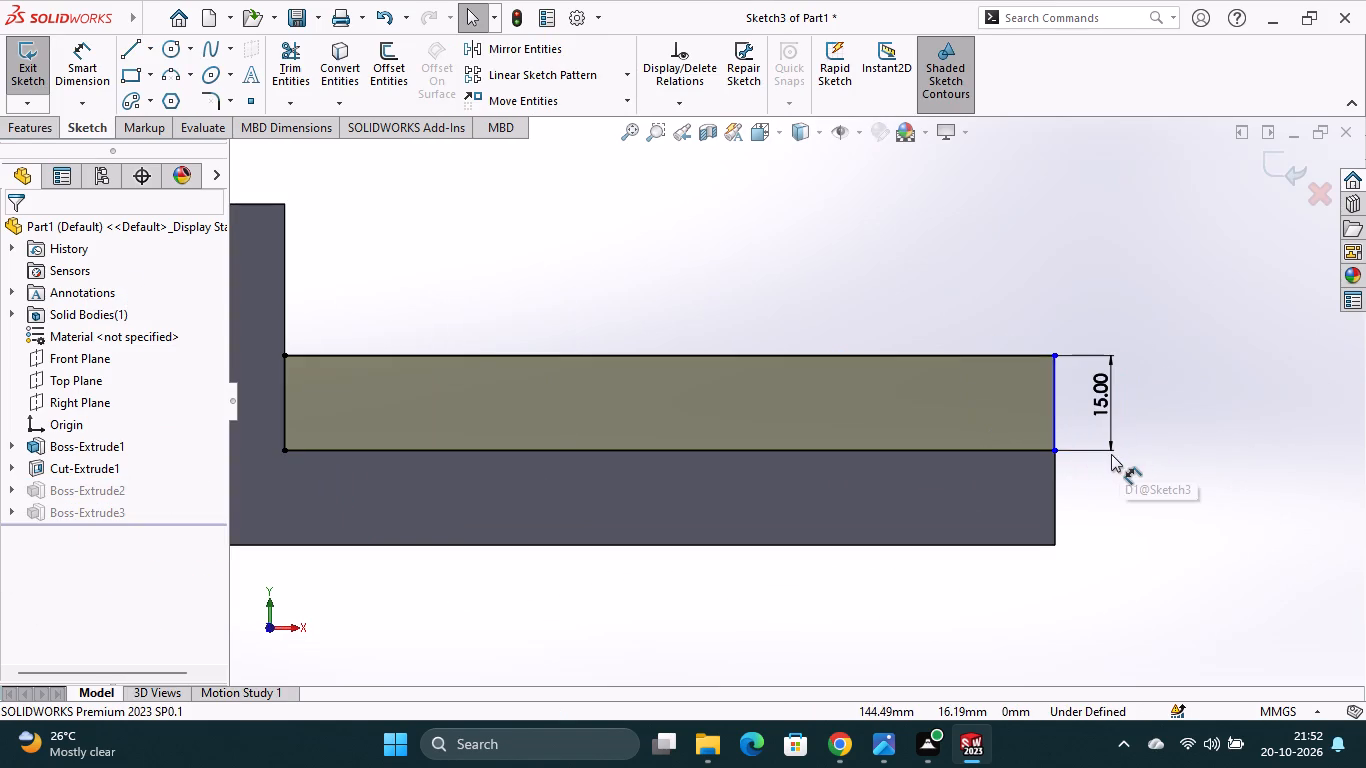
{"action": "scroll", "coordinate": [1073, 452], "scroll_direction": "down", "scroll_amount": 5}
{"action": "scroll", "coordinate": [946, 416], "scroll_direction": "down", "scroll_amount": 4}
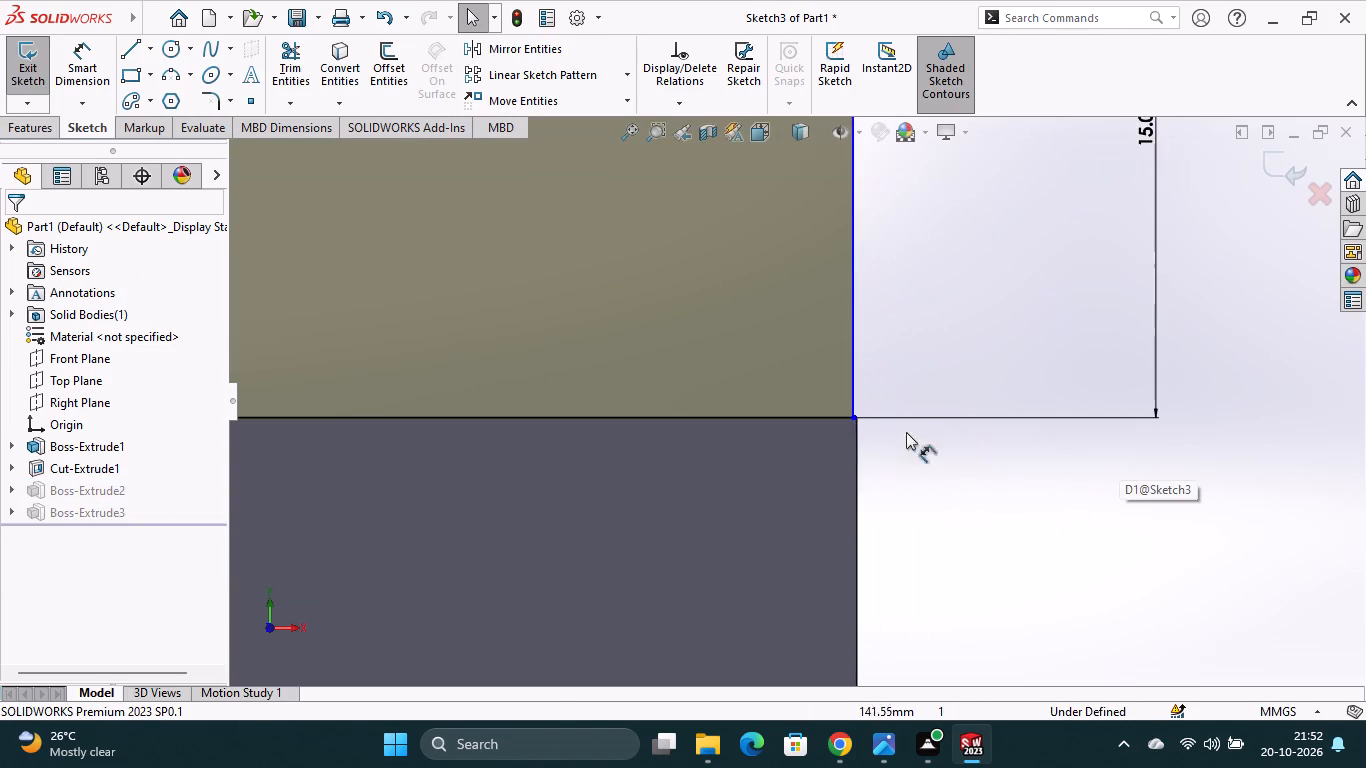
{"action": "scroll", "coordinate": [865, 421], "scroll_direction": "down", "scroll_amount": 6}
{"action": "scroll", "coordinate": [823, 397], "scroll_direction": "up", "scroll_amount": 2}
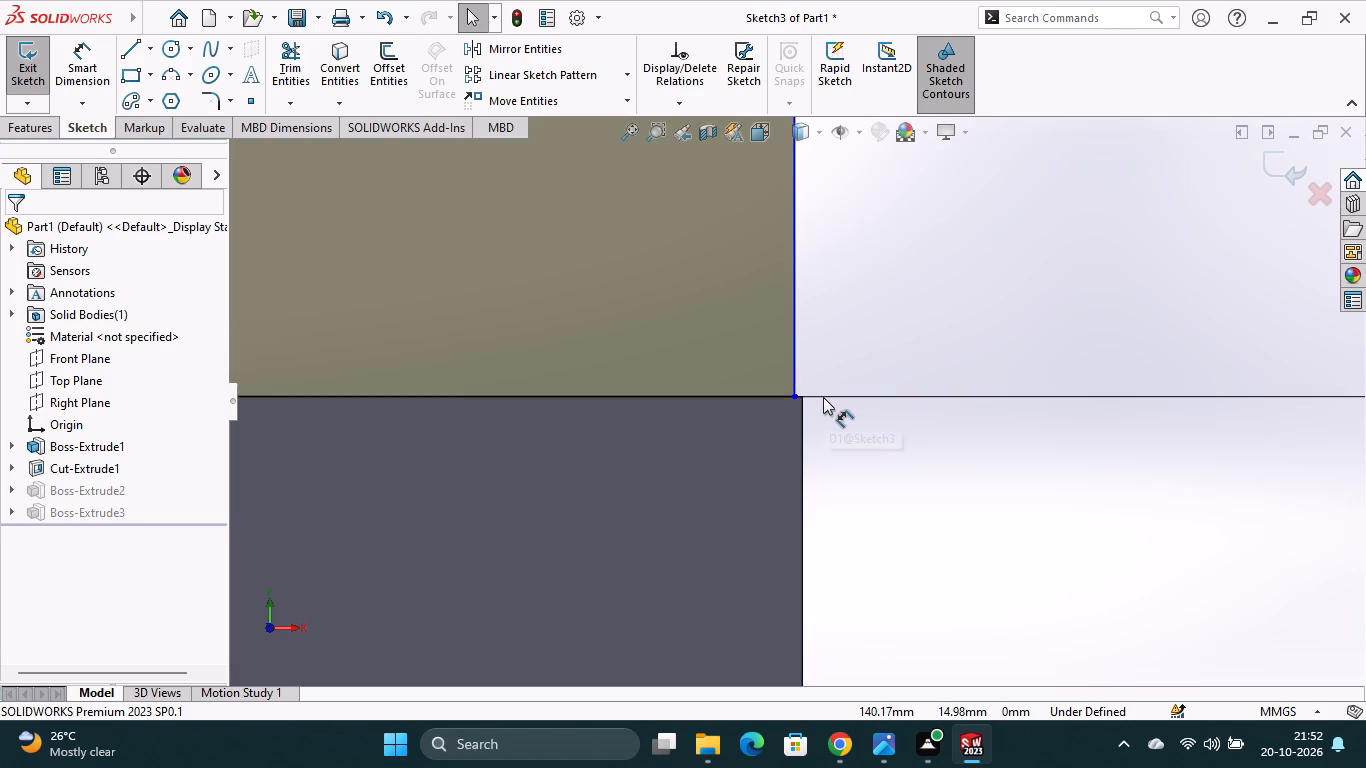
{"action": "scroll", "coordinate": [824, 397], "scroll_direction": "up", "scroll_amount": 13}
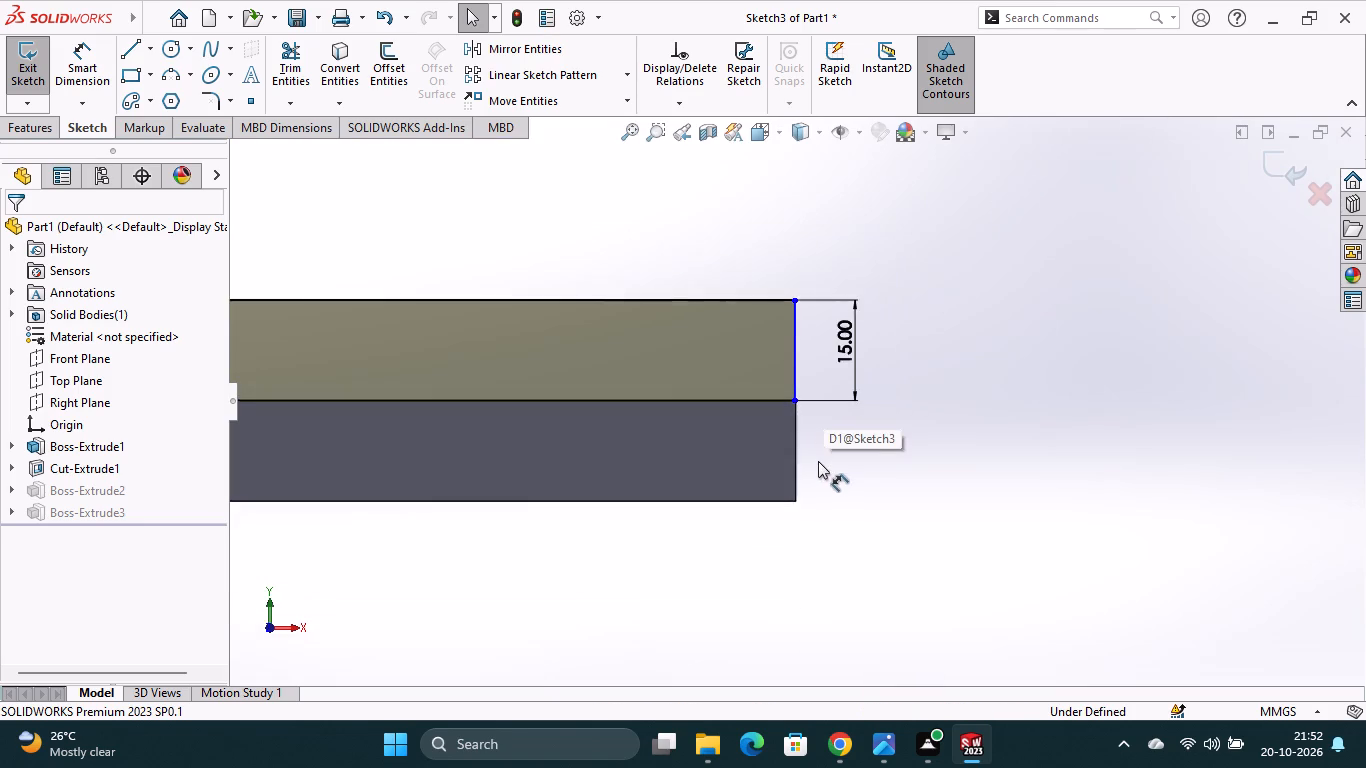
{"action": "scroll", "coordinate": [818, 462], "scroll_direction": "up", "scroll_amount": 3}
{"action": "scroll", "coordinate": [398, 488], "scroll_direction": "up", "scroll_amount": 2}
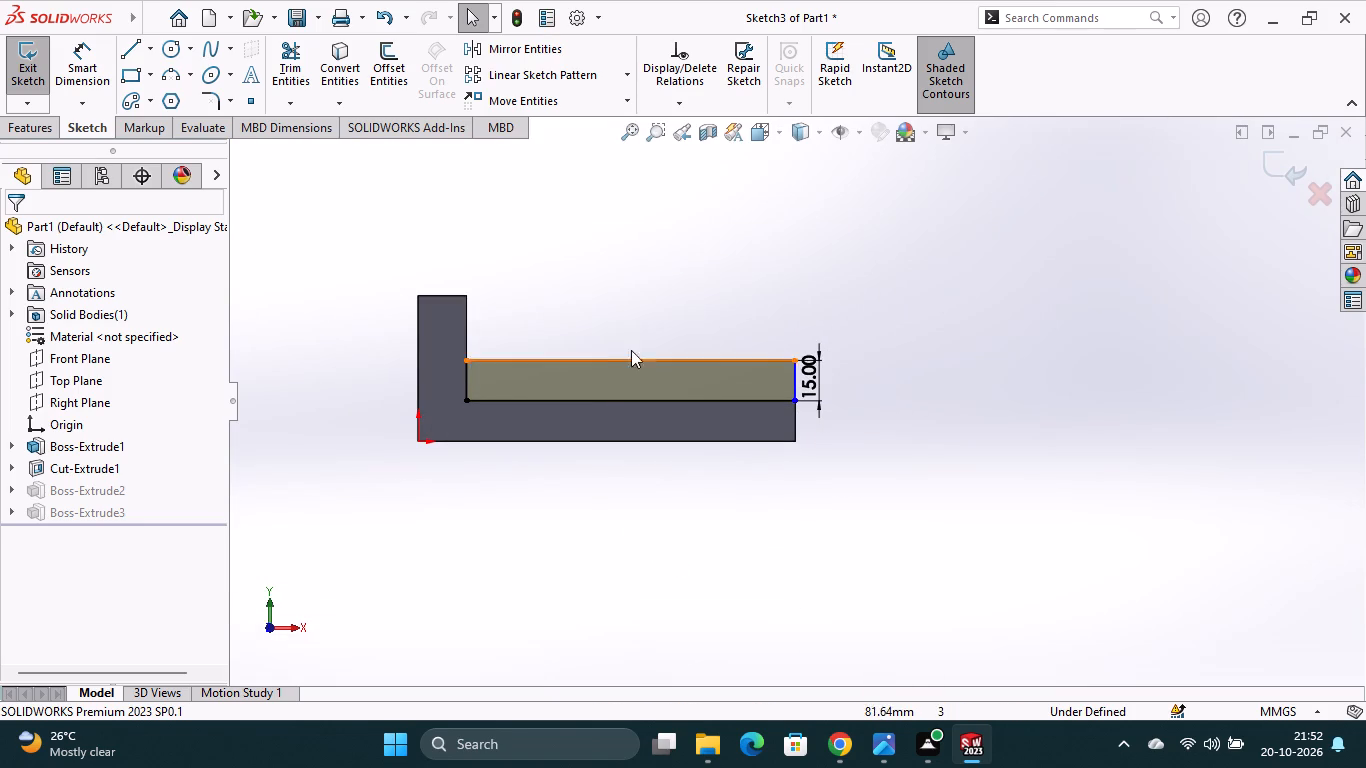
{"action": "left_click", "coordinate": [79, 49]}
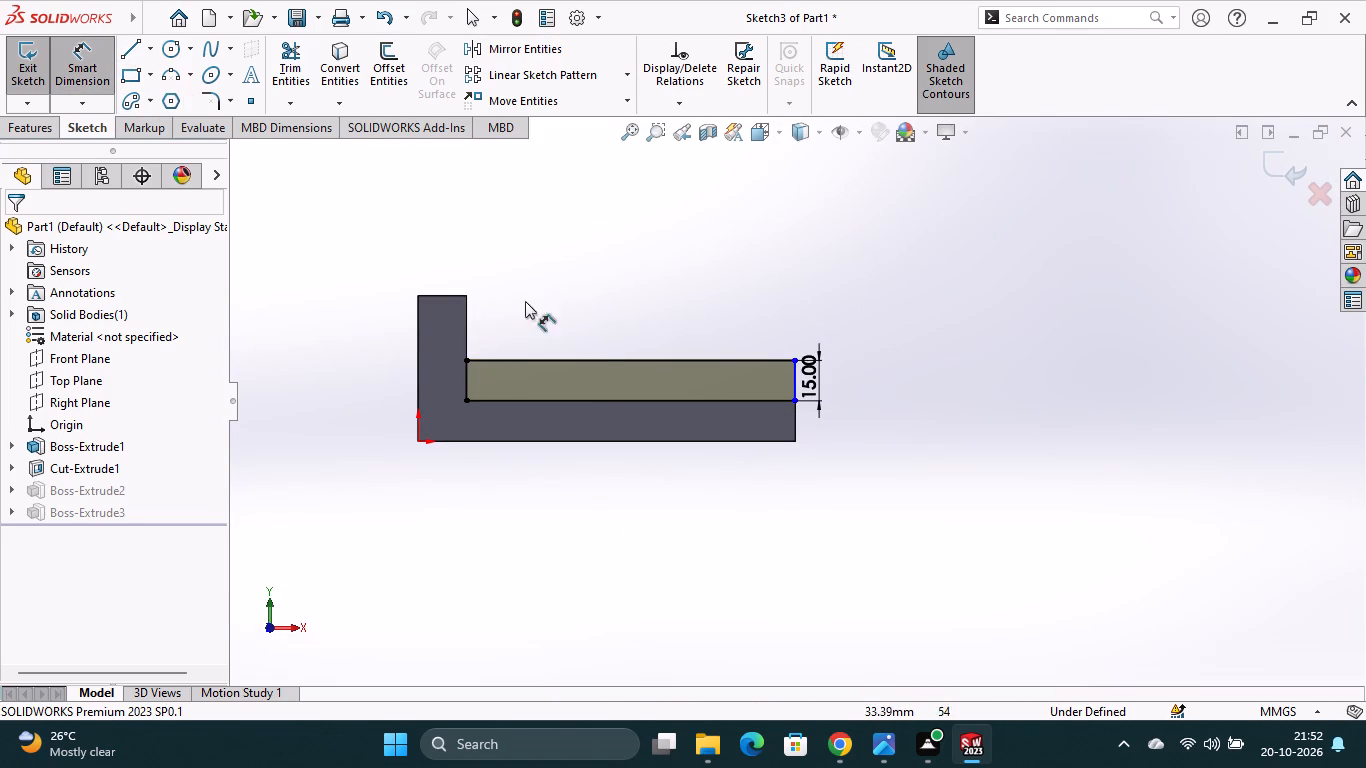
{"action": "left_click", "coordinate": [606, 359]}
{"action": "left_click", "coordinate": [614, 317]}
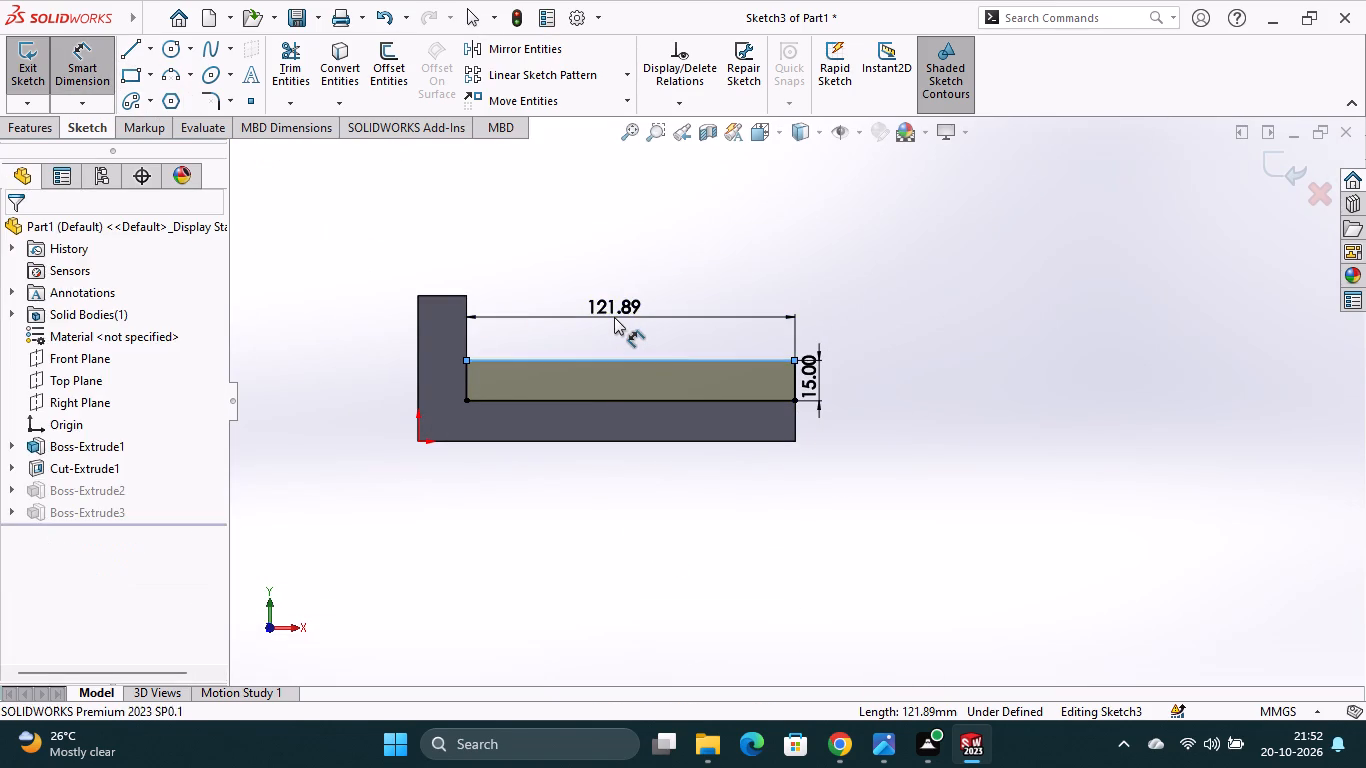
{"action": "type", "text": "140"}
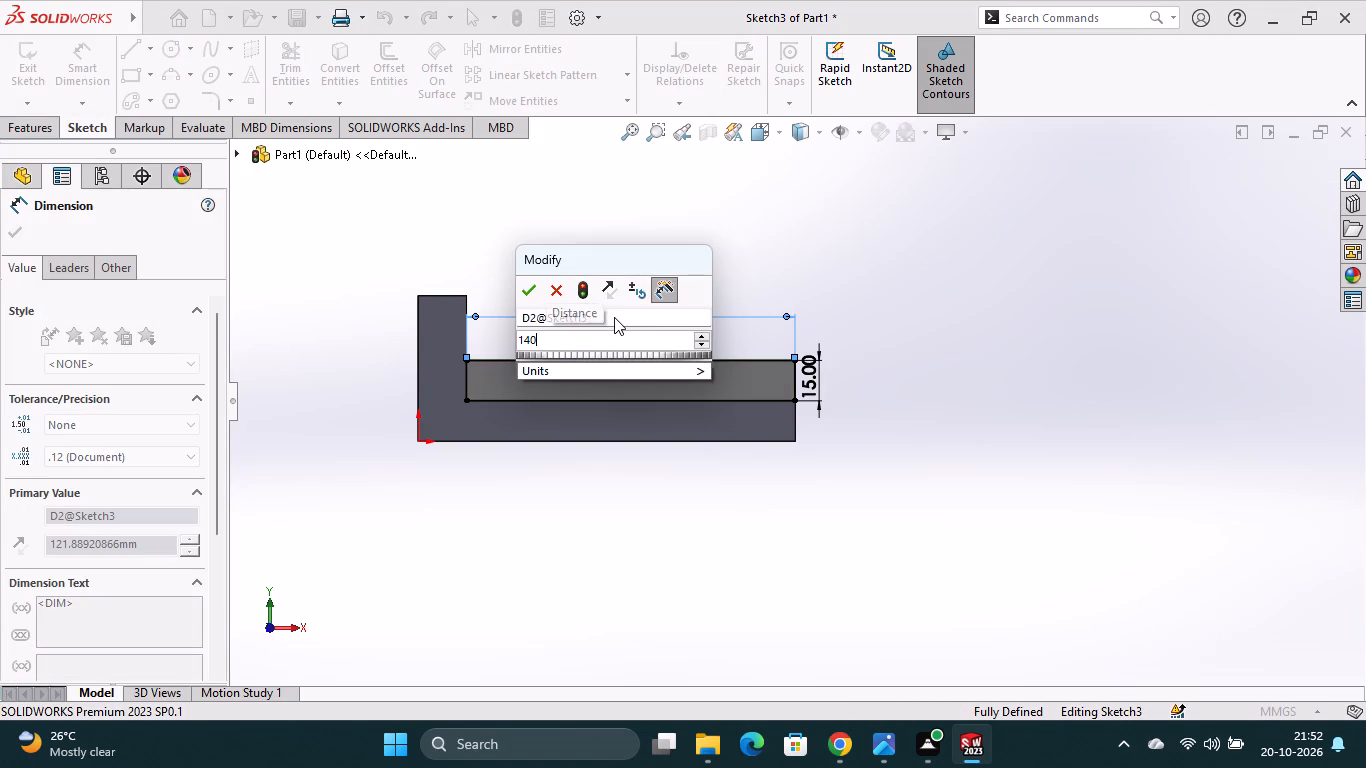
{"action": "type", "text": "-1"}
{"action": "key", "text": "8"}
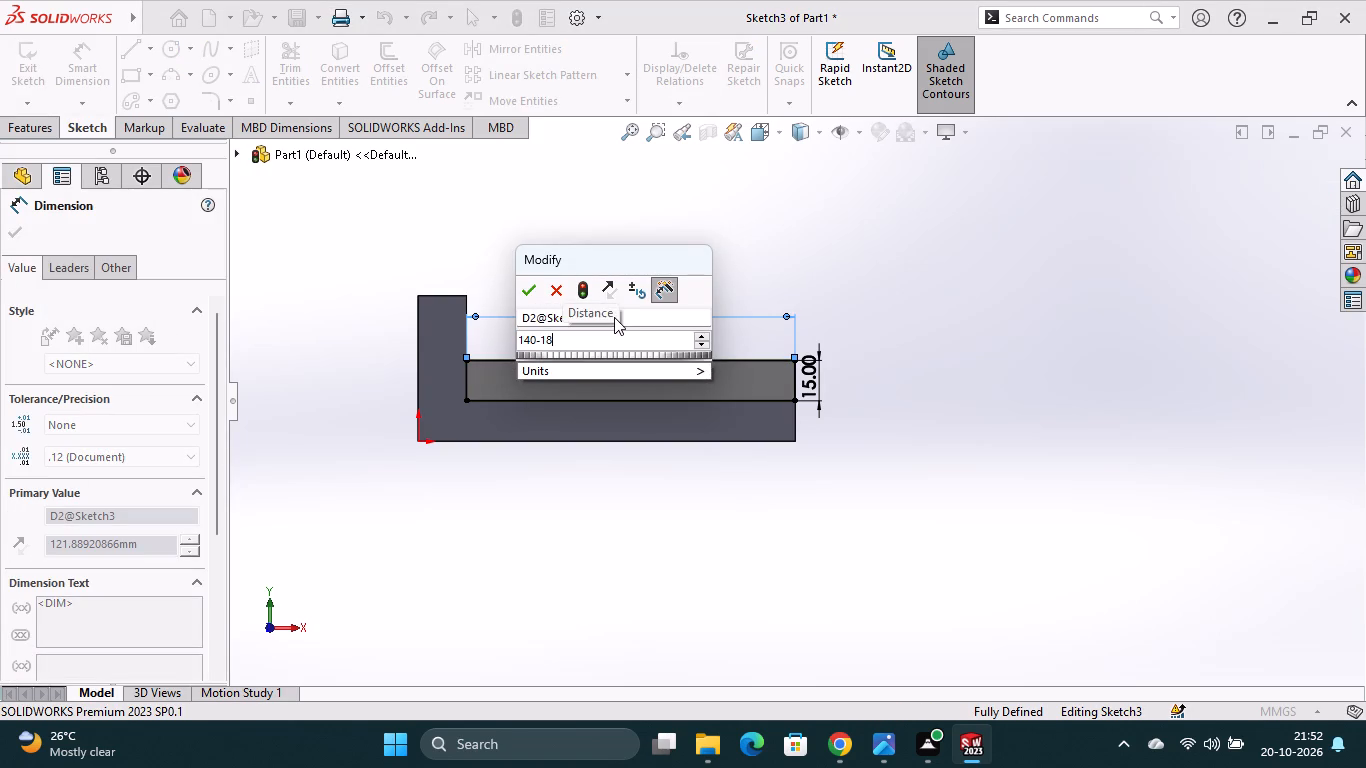
{"action": "key", "text": "Return"}
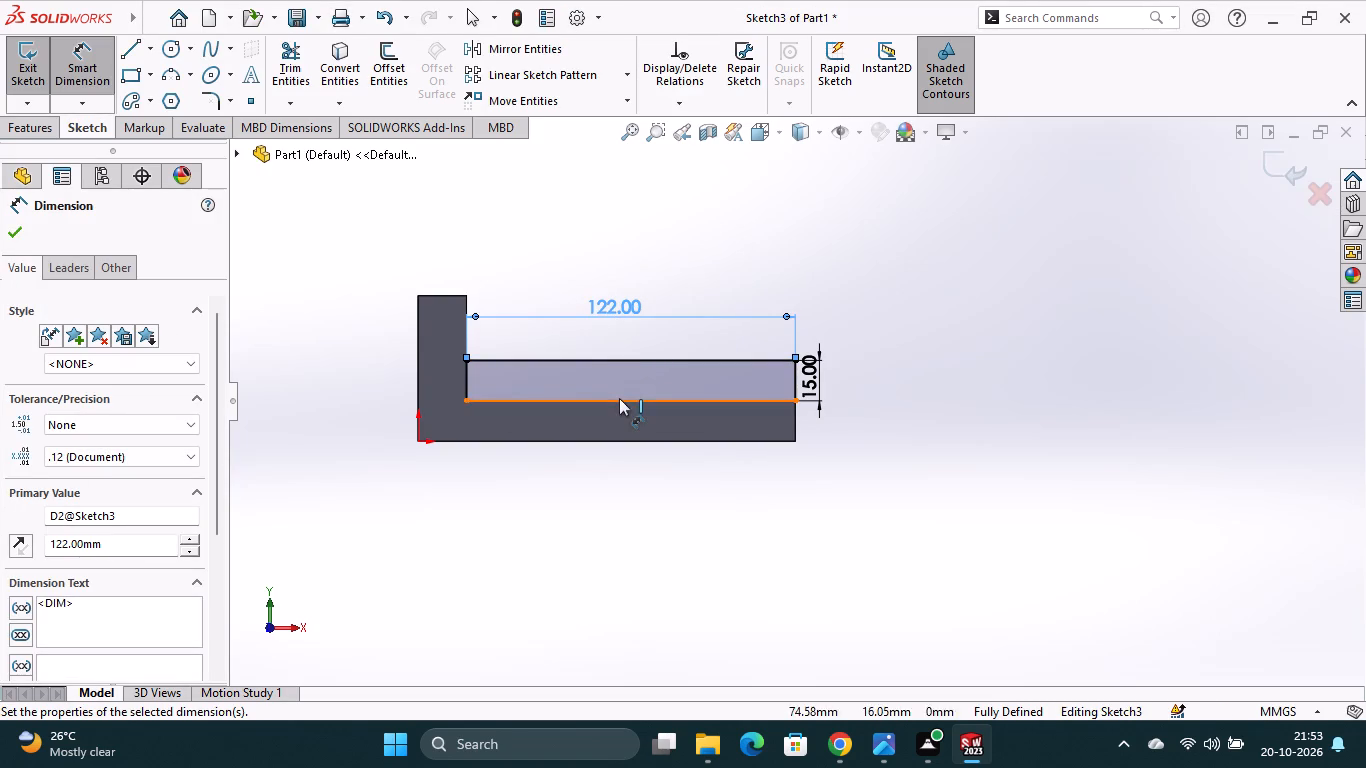
{"action": "left_click", "coordinate": [10, 230]}
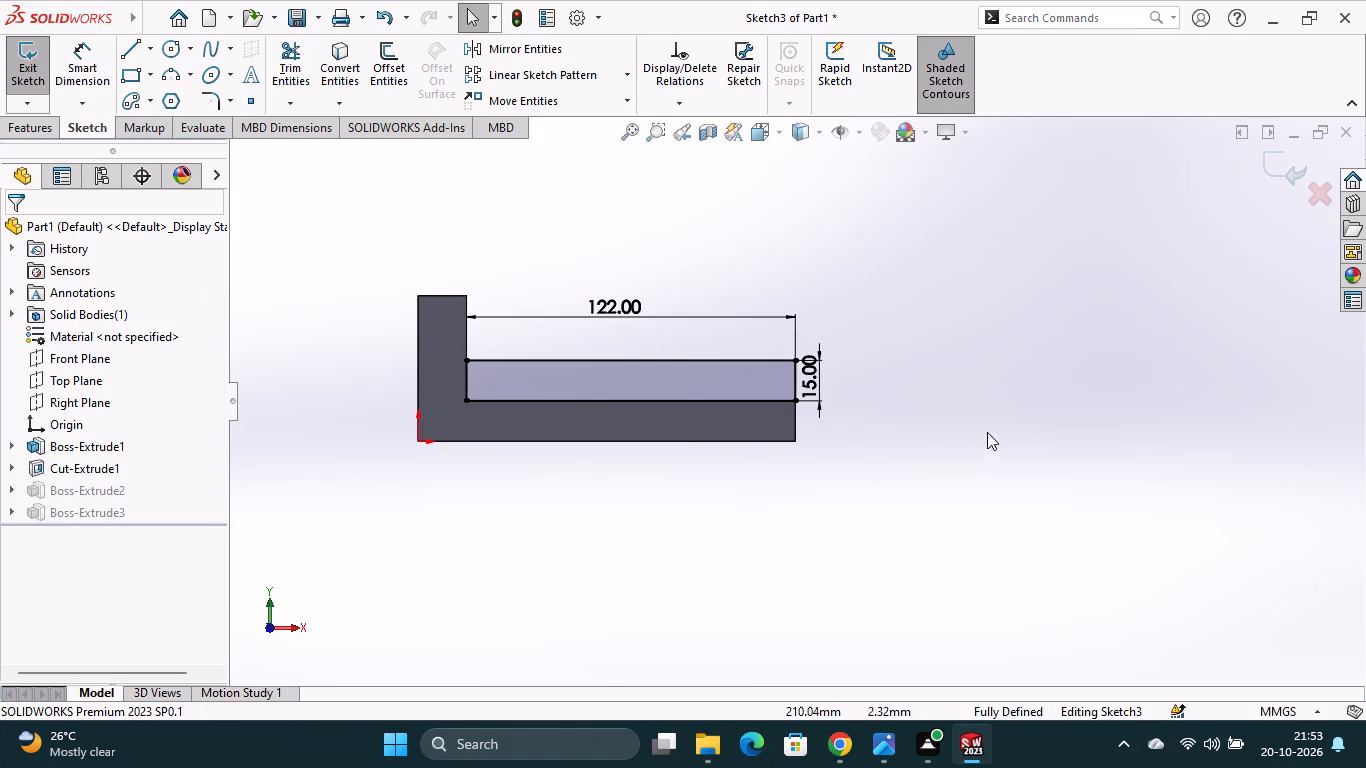
{"action": "left_click", "coordinate": [1292, 175]}
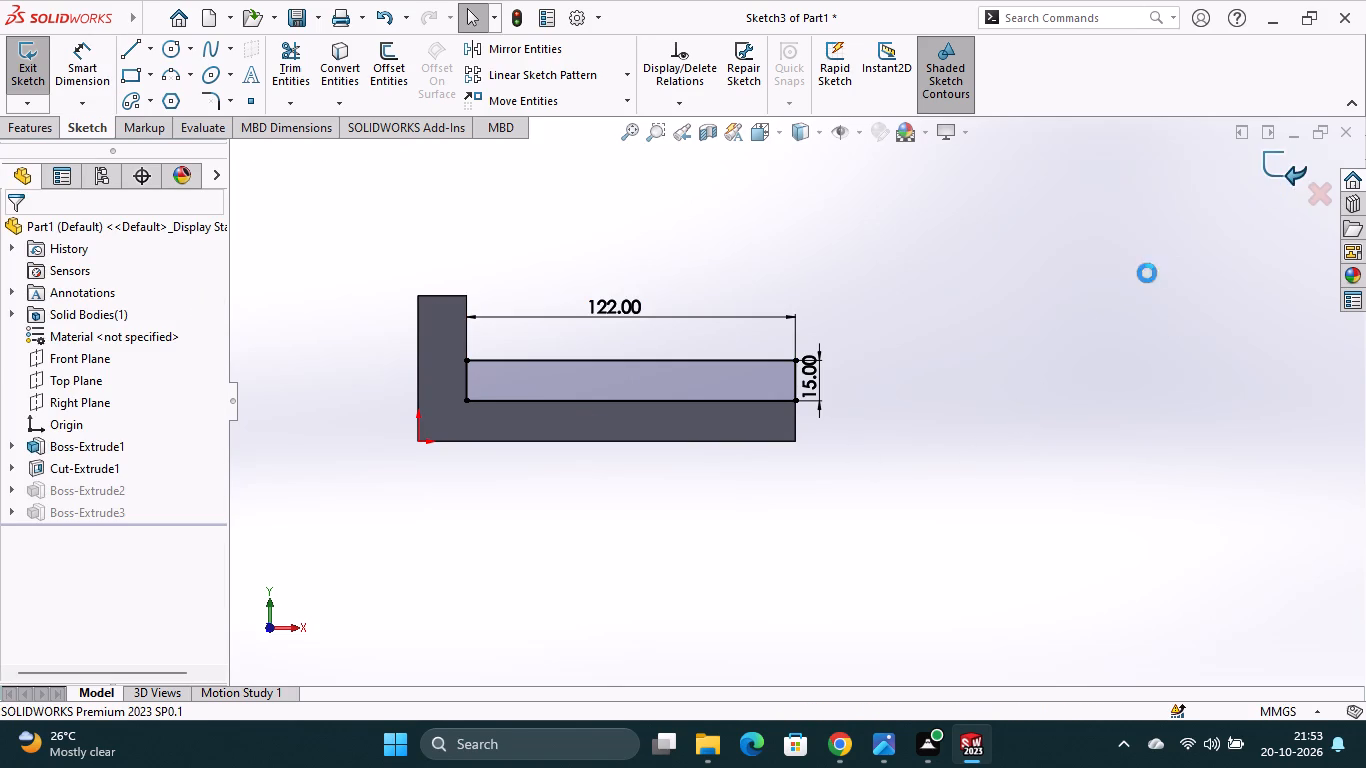
On the first rail's outer L-shaped side face, sketch a line about 90 mm along the bottom edge from the origin and one about 59 mm vertically upward.
{"action": "middle_click_drag", "start_coordinate": [919, 416], "coordinate": [845, 451]}
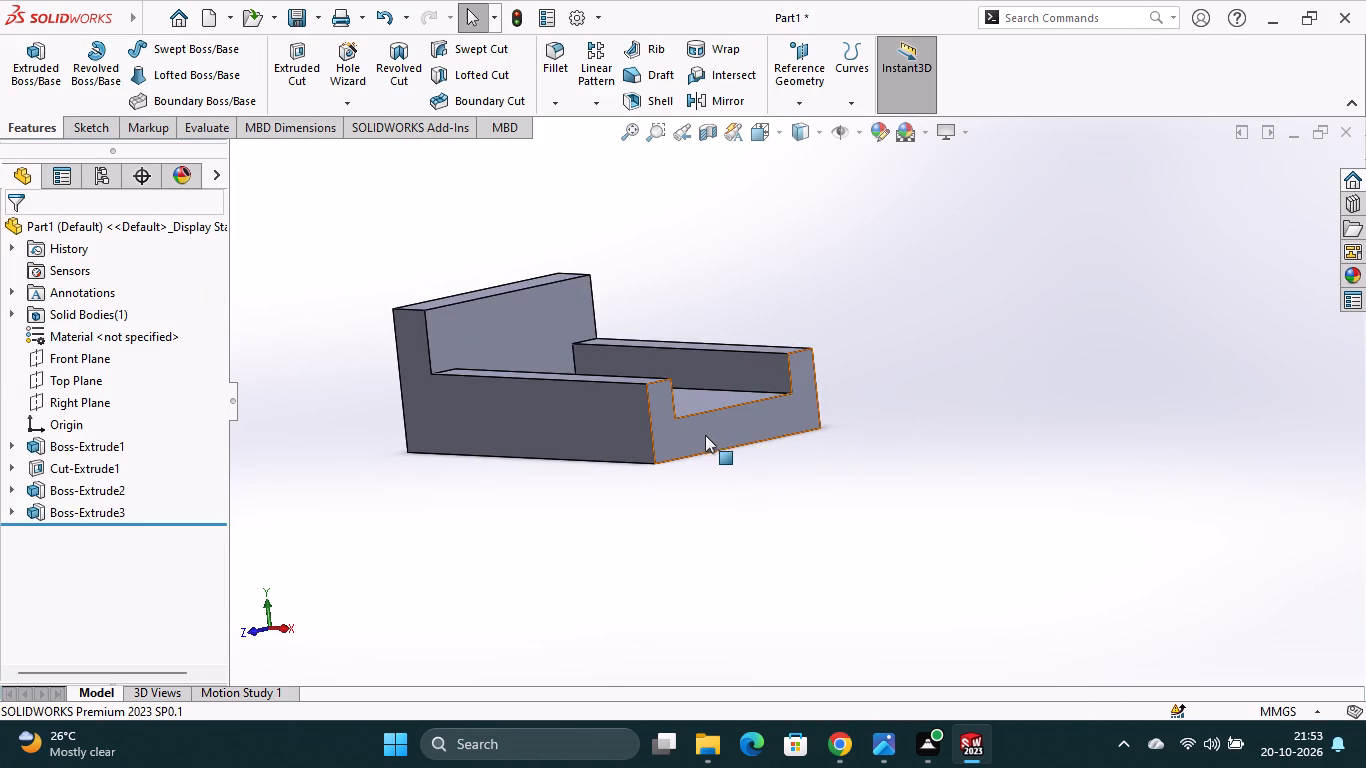
{"action": "middle_click_drag", "start_coordinate": [886, 488], "coordinate": [876, 496]}
{"action": "left_click", "coordinate": [518, 410]}
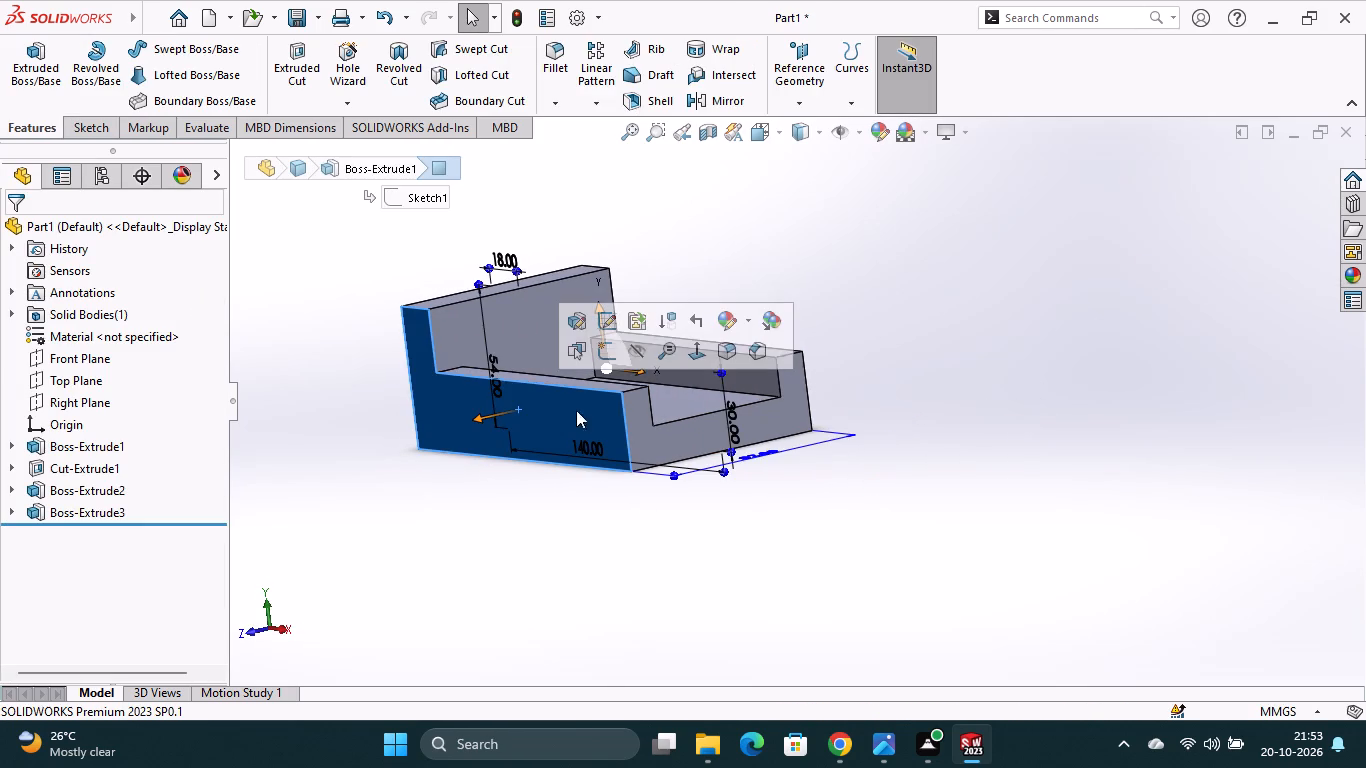
{"action": "left_click", "coordinate": [617, 356]}
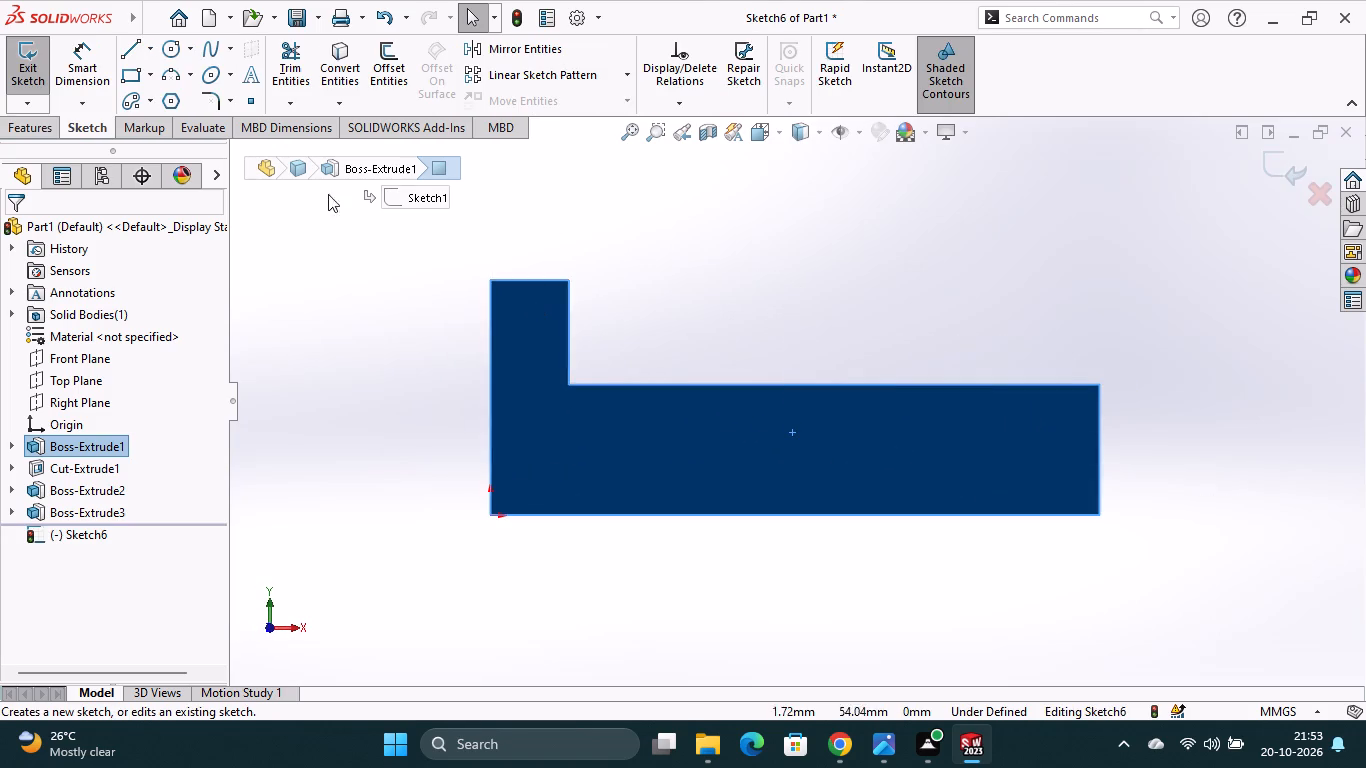
{"action": "left_click", "coordinate": [154, 50]}
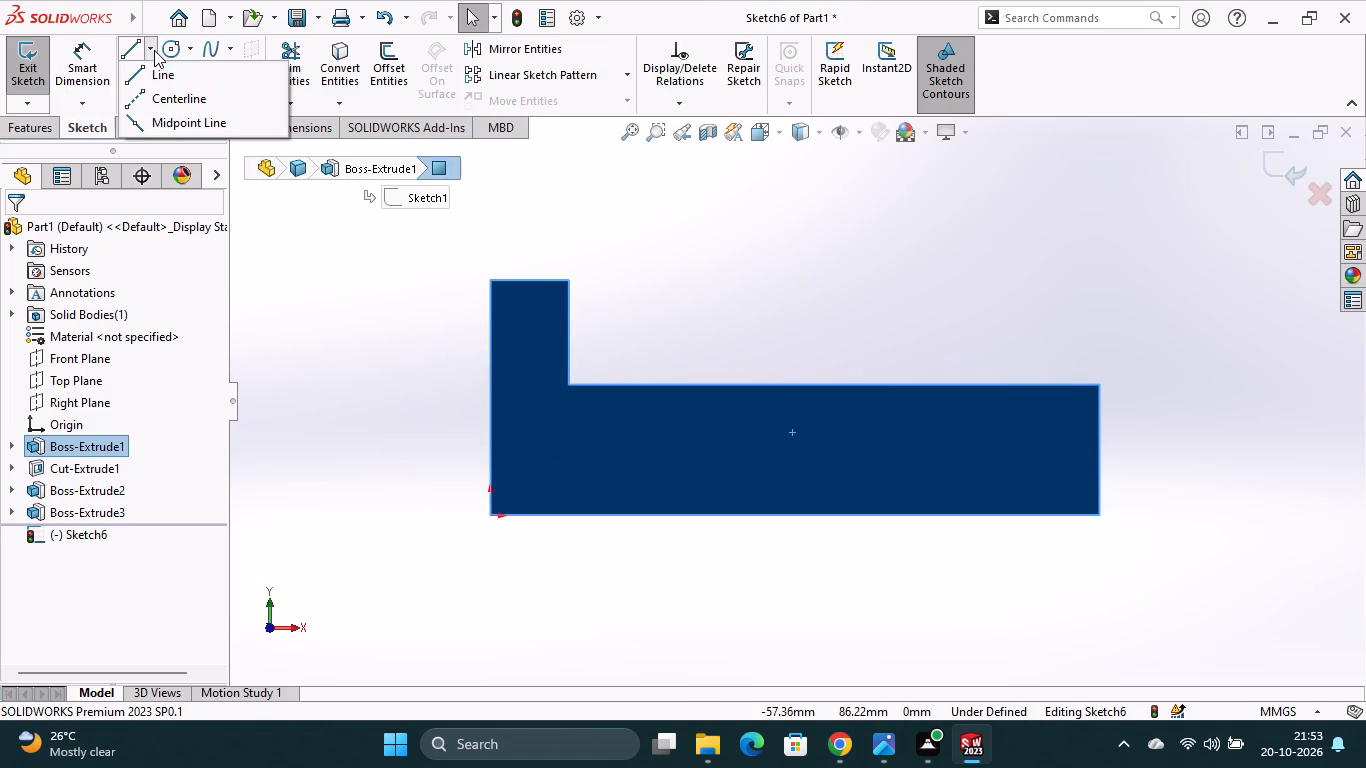
{"action": "left_click", "coordinate": [138, 77]}
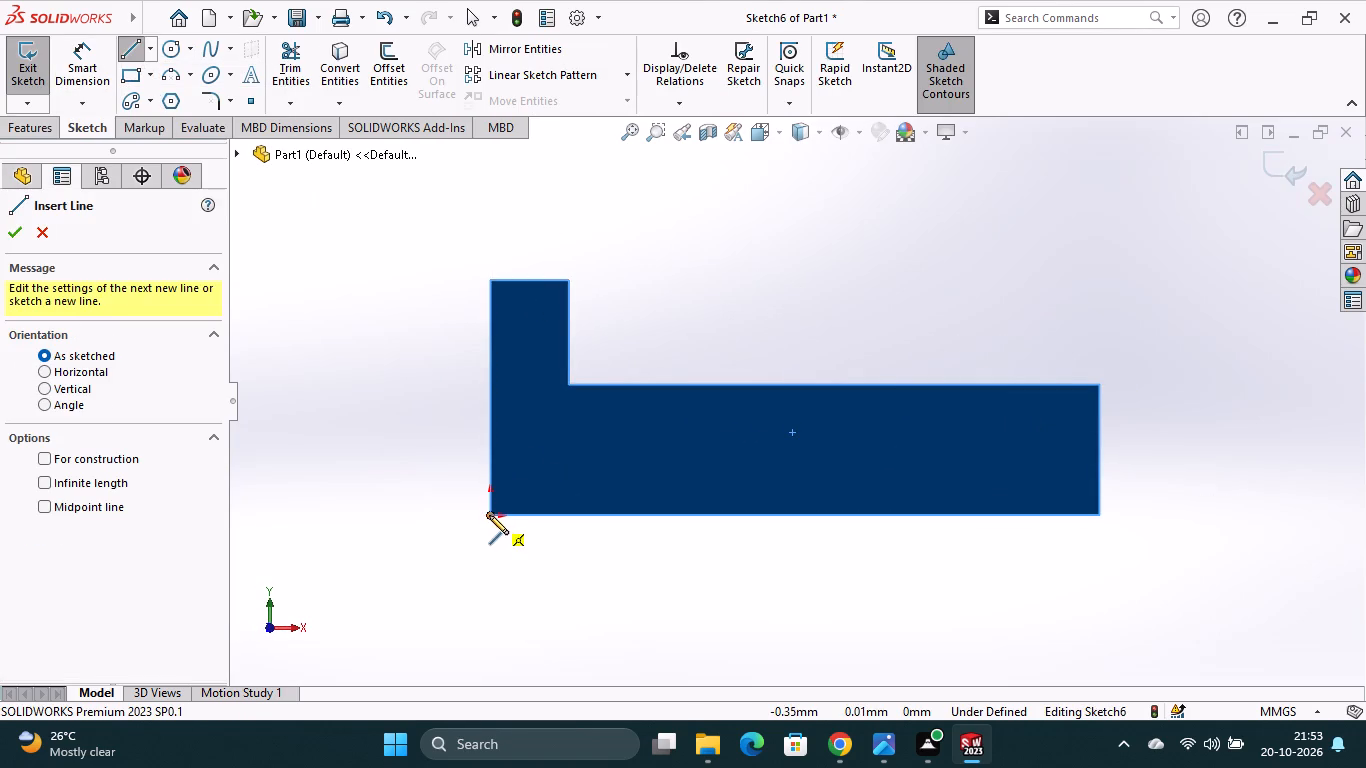
{"action": "left_click", "coordinate": [488, 515]}
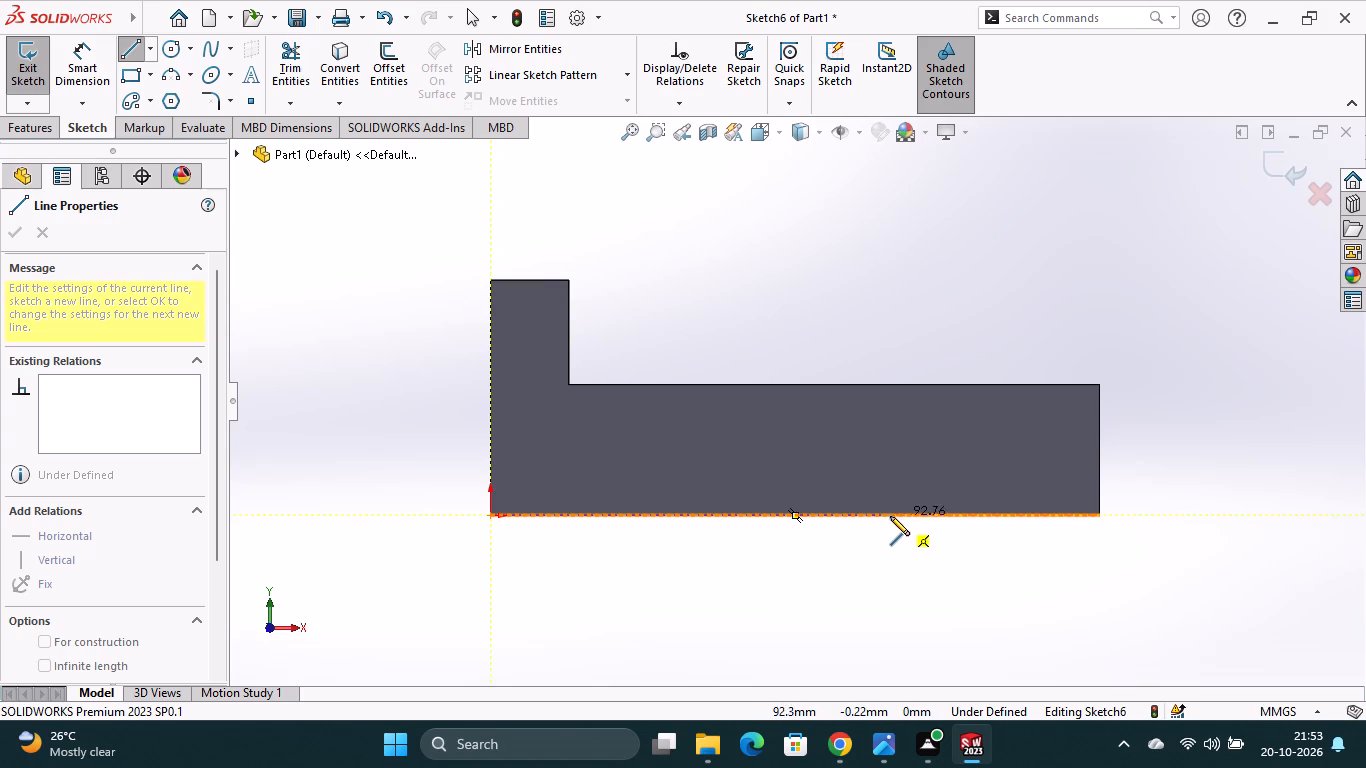
{"action": "left_click", "coordinate": [884, 516]}
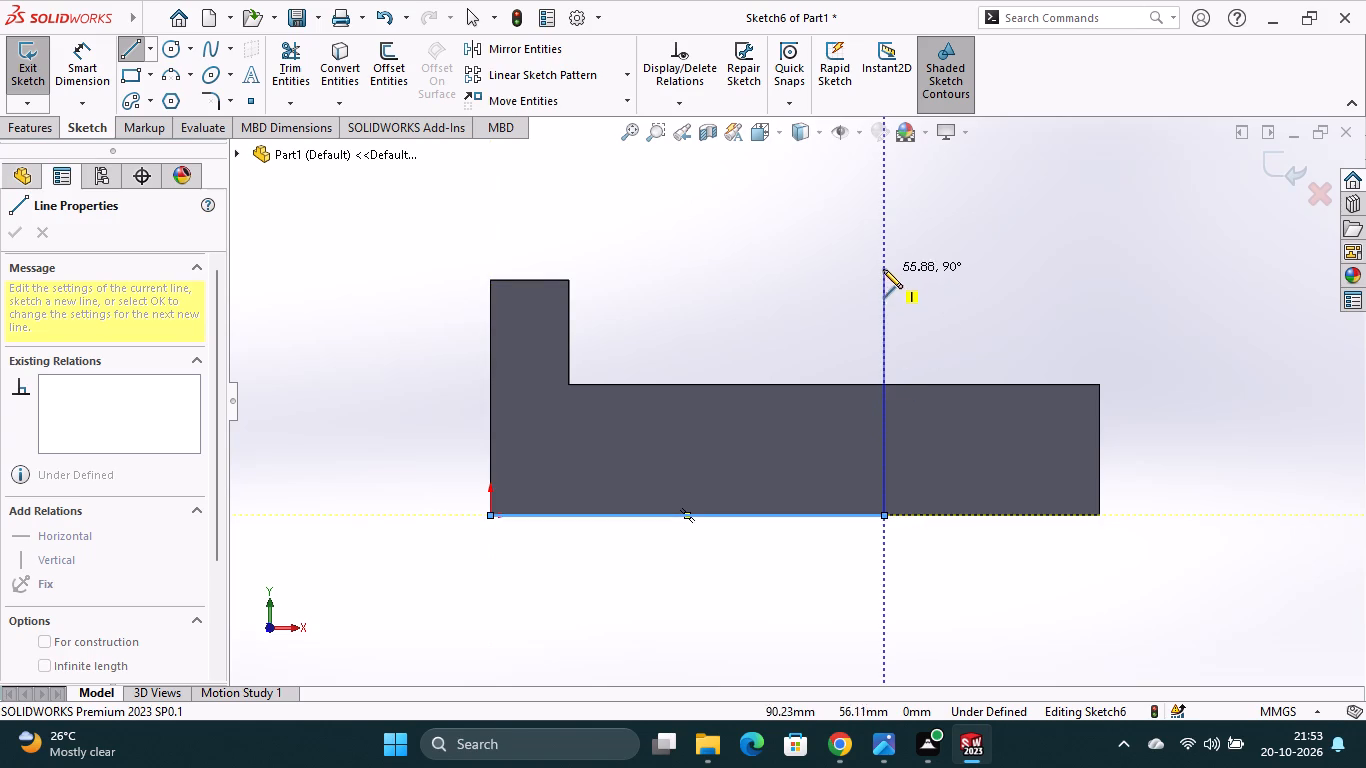
{"action": "left_click", "coordinate": [884, 260]}
{"action": "key", "text": "Escape"}
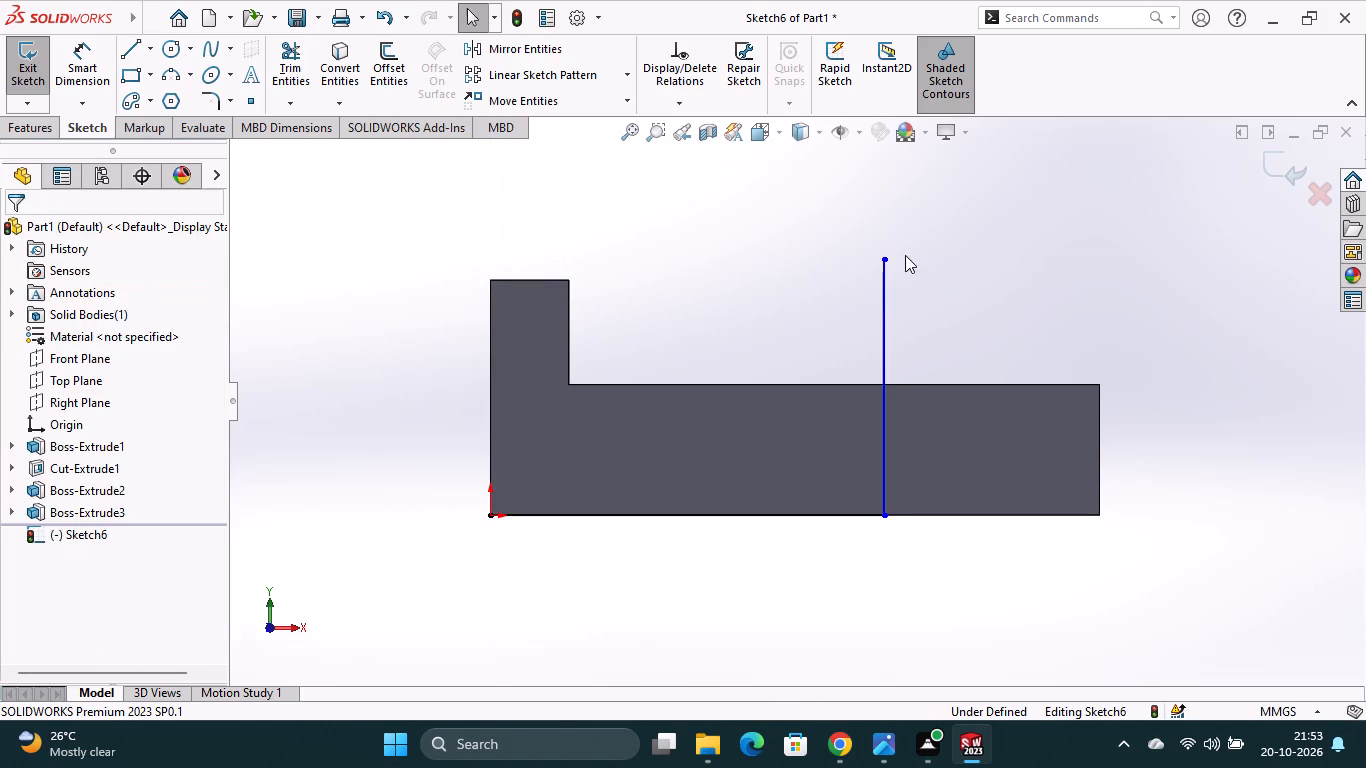
Dimension the bottom line to 90 mm and the vertical line to 65 mm.
{"action": "left_click", "coordinate": [86, 54]}
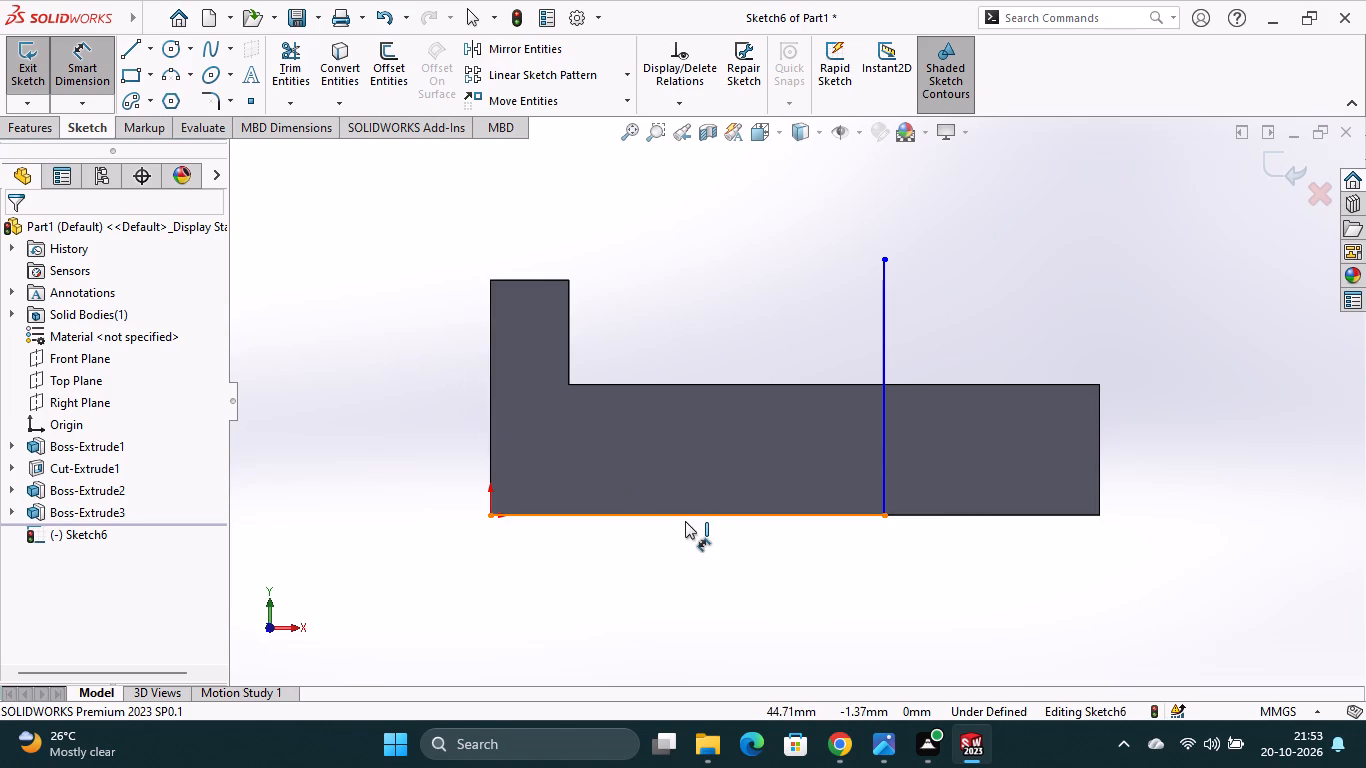
{"action": "left_click", "coordinate": [683, 513]}
{"action": "left_click", "coordinate": [685, 558]}
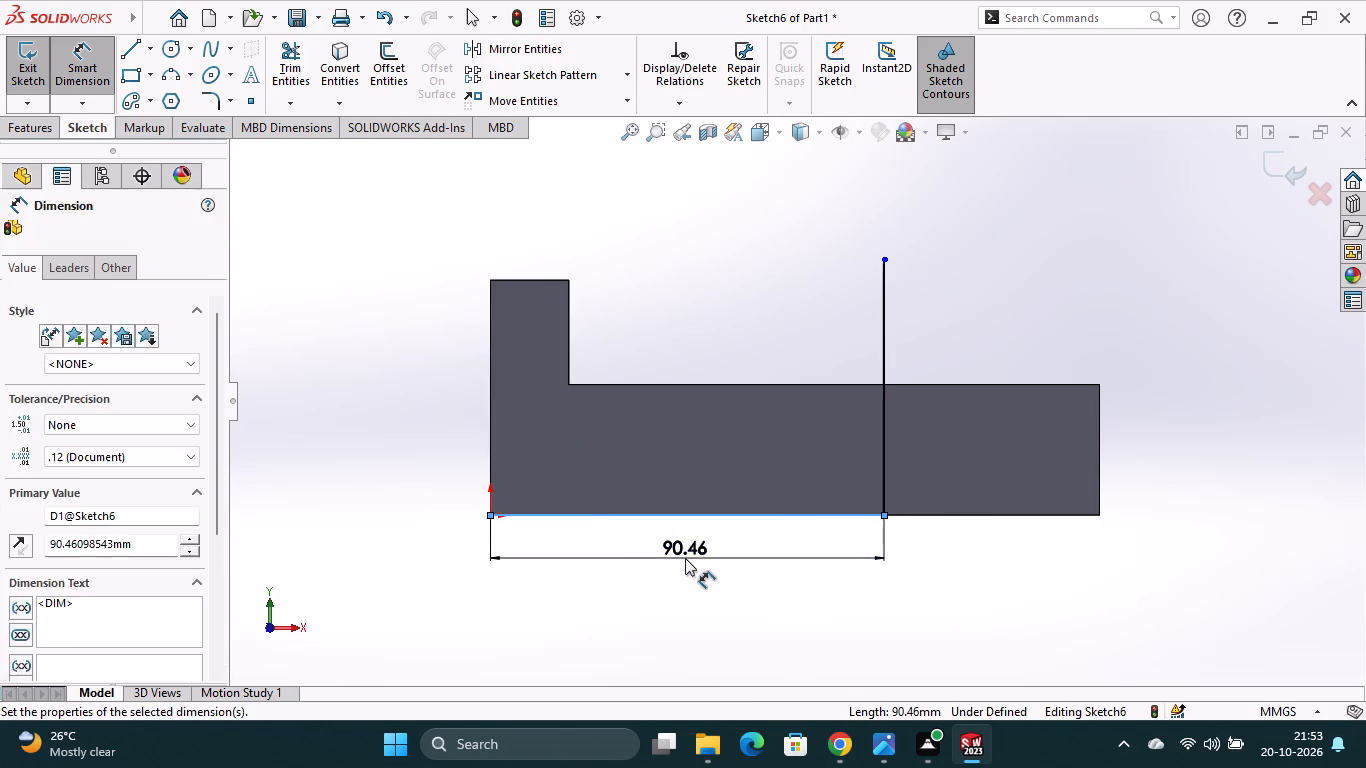
{"action": "type", "text": "90"}
{"action": "key", "text": "Return"}
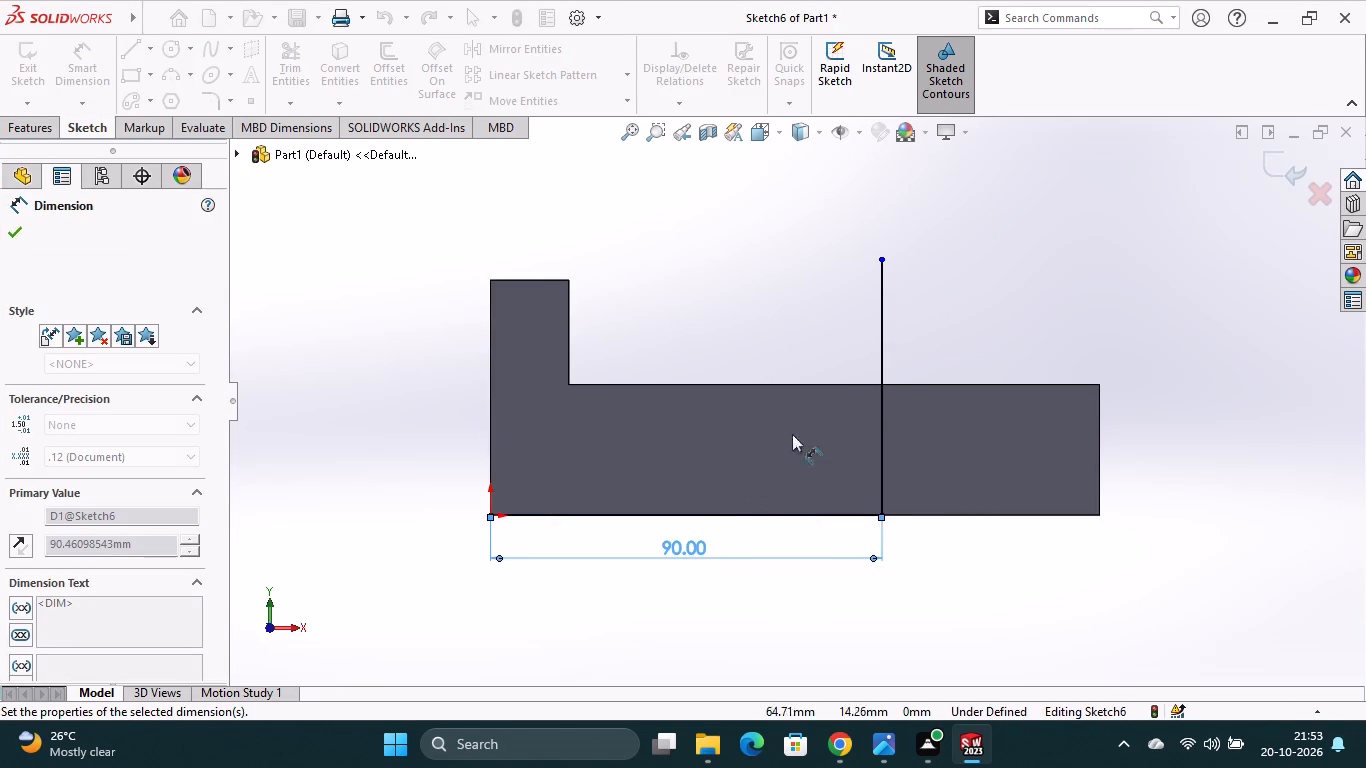
{"action": "left_click", "coordinate": [880, 342]}
{"action": "left_click", "coordinate": [937, 339]}
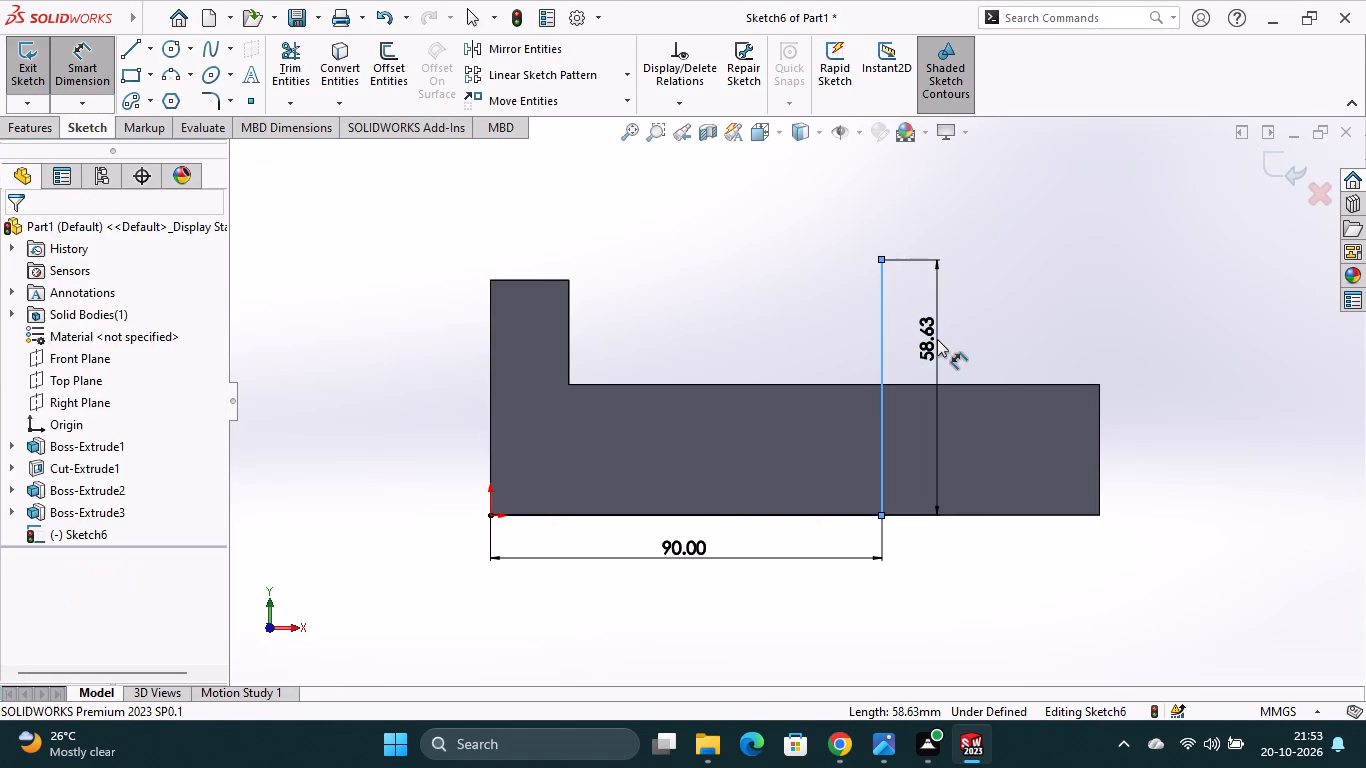
{"action": "type", "text": "65"}
{"action": "key", "text": "Return"}
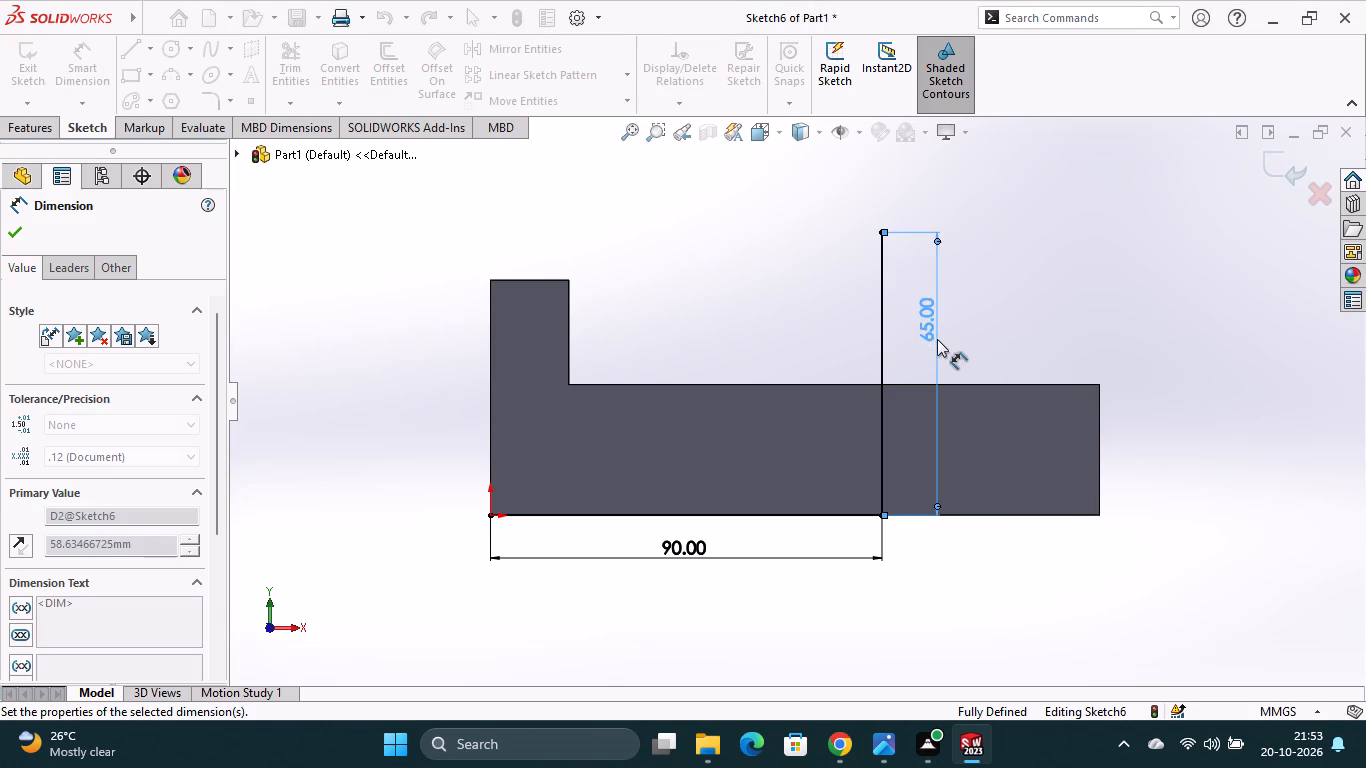
Sketch two concentric circles centred on the vertical line's upper endpoint, the inner one with a radius of about 17 mm.
{"action": "left_click", "coordinate": [169, 48]}
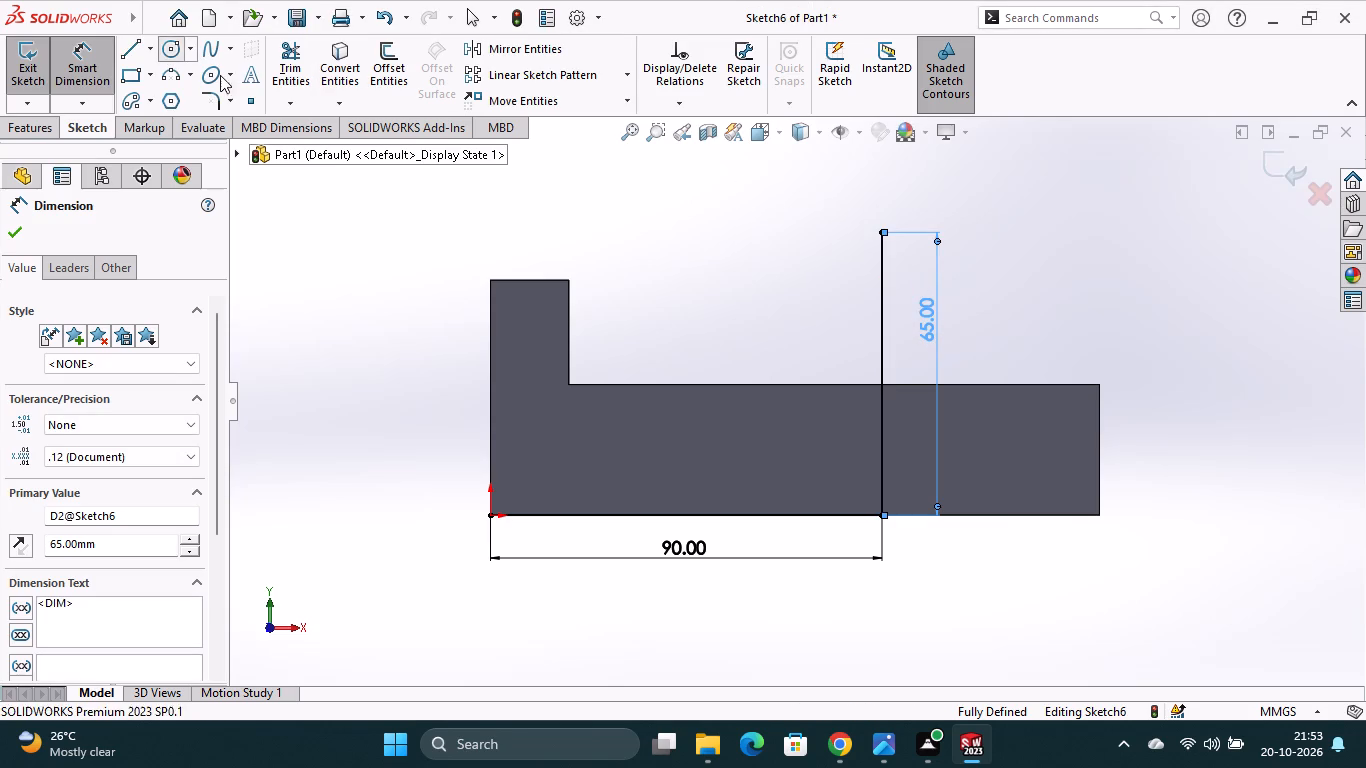
{"action": "left_click", "coordinate": [880, 232]}
{"action": "left_click", "coordinate": [915, 358]}
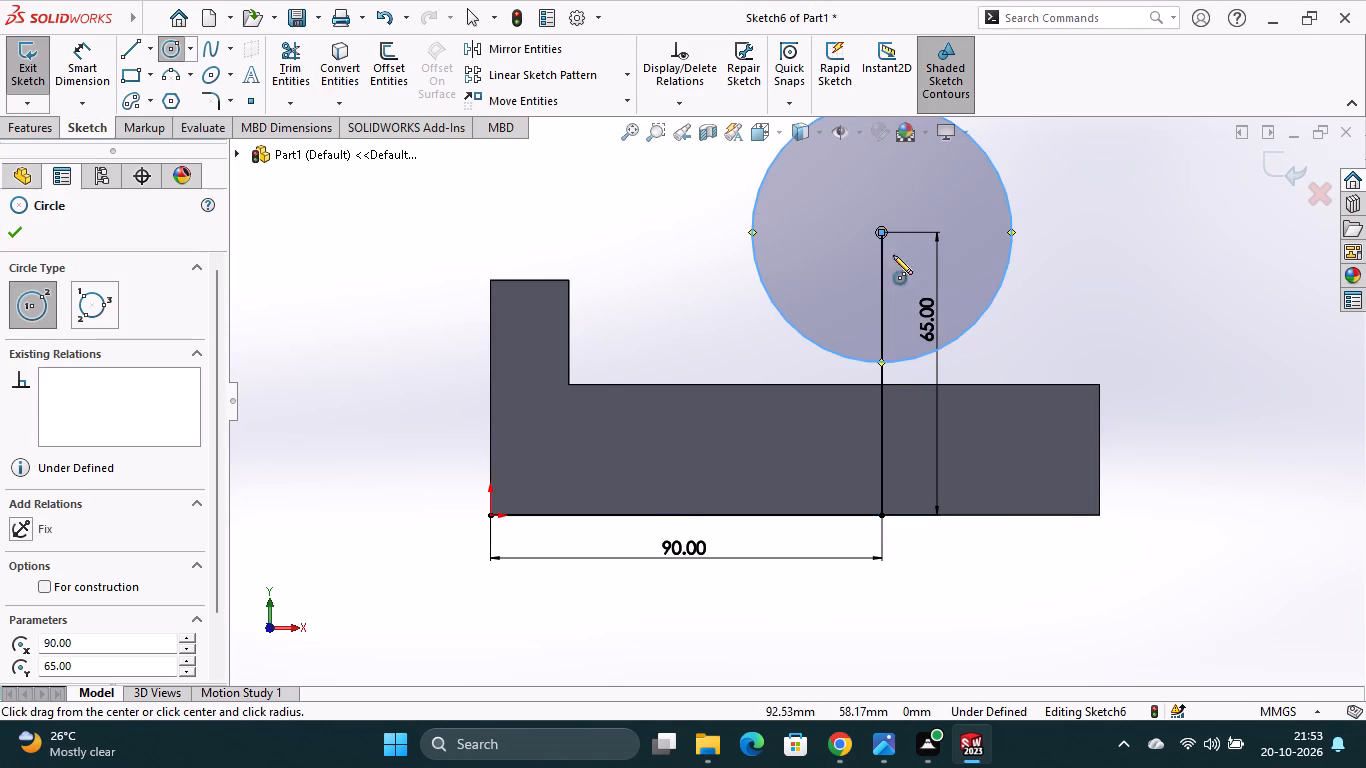
{"action": "left_click", "coordinate": [882, 230]}
{"action": "left_click", "coordinate": [904, 303]}
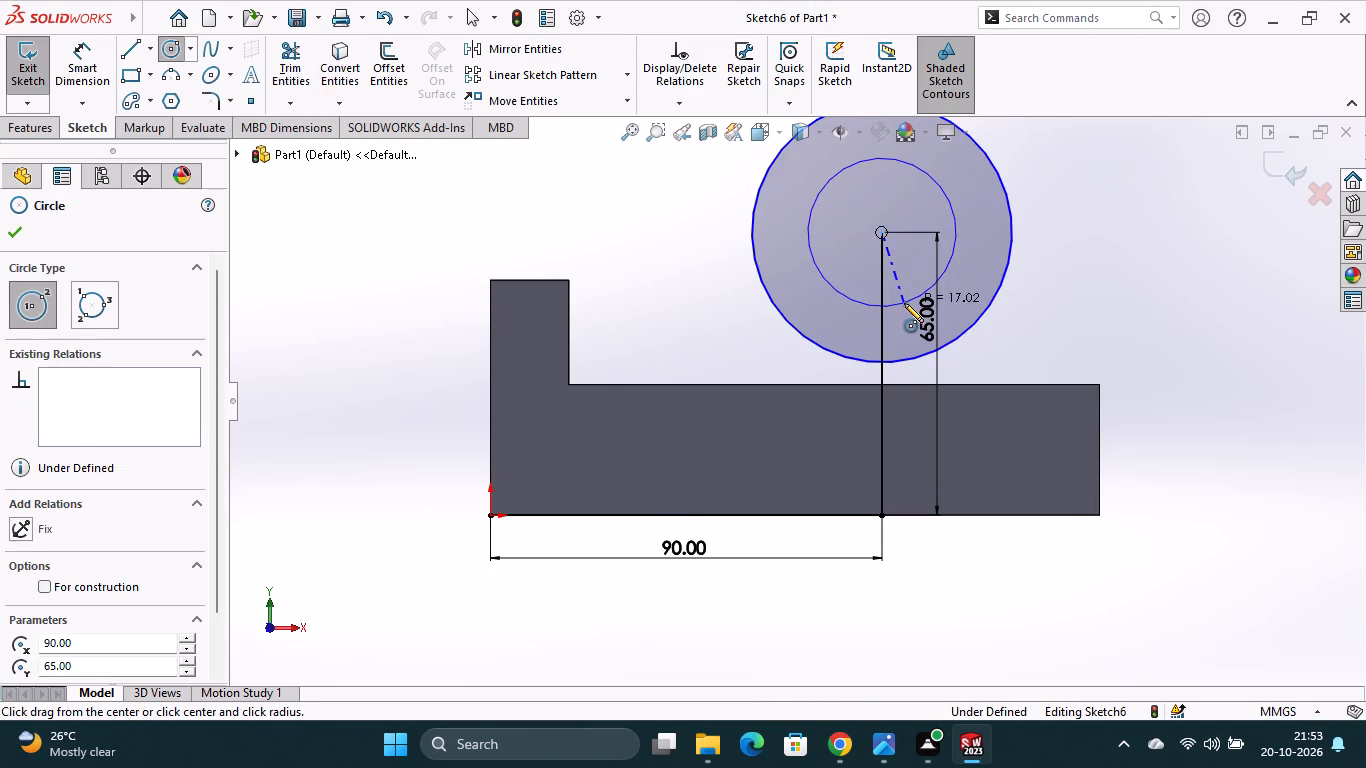
Dimension the outer circle's diameter to 50 mm and the inner circle's diameter to 28 mm.
{"action": "key", "text": "Escape"}
{"action": "left_click", "coordinate": [90, 62]}
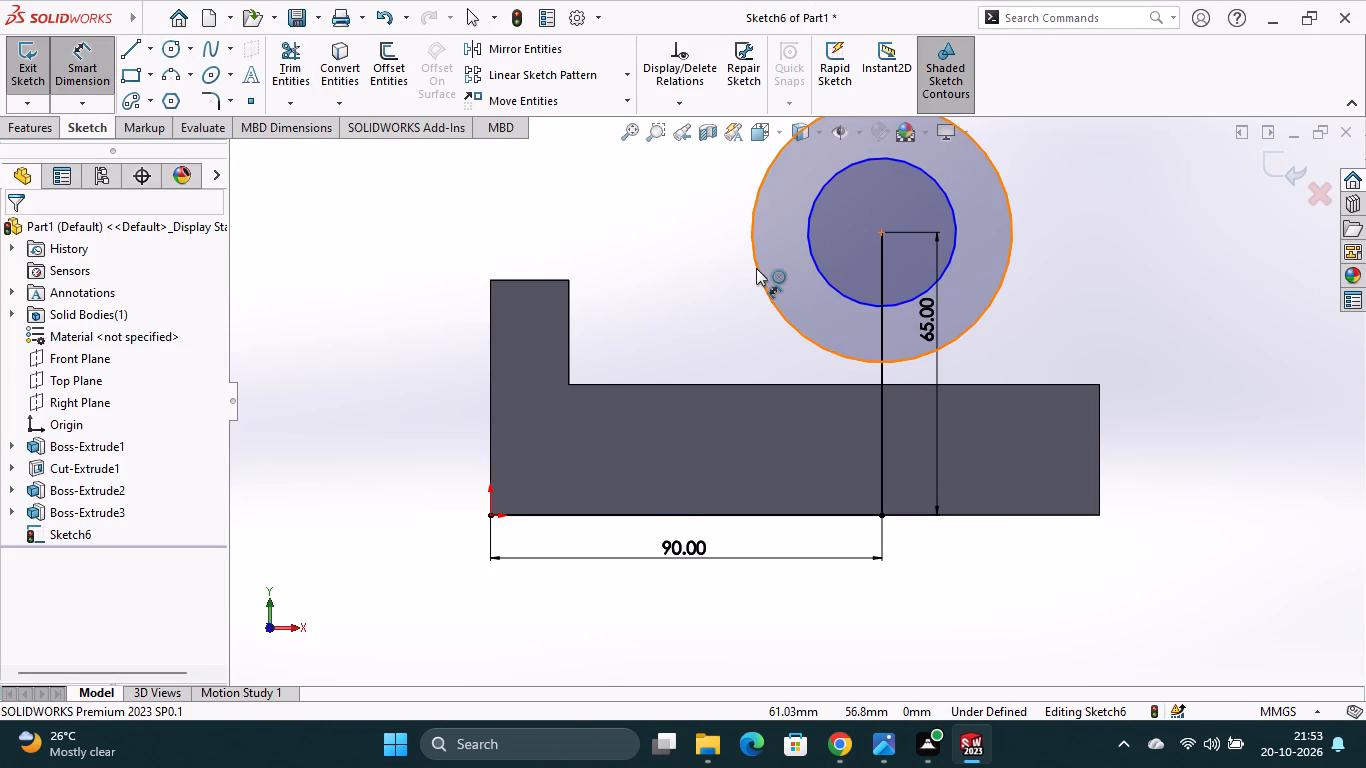
{"action": "left_click", "coordinate": [756, 268]}
{"action": "left_click", "coordinate": [716, 286]}
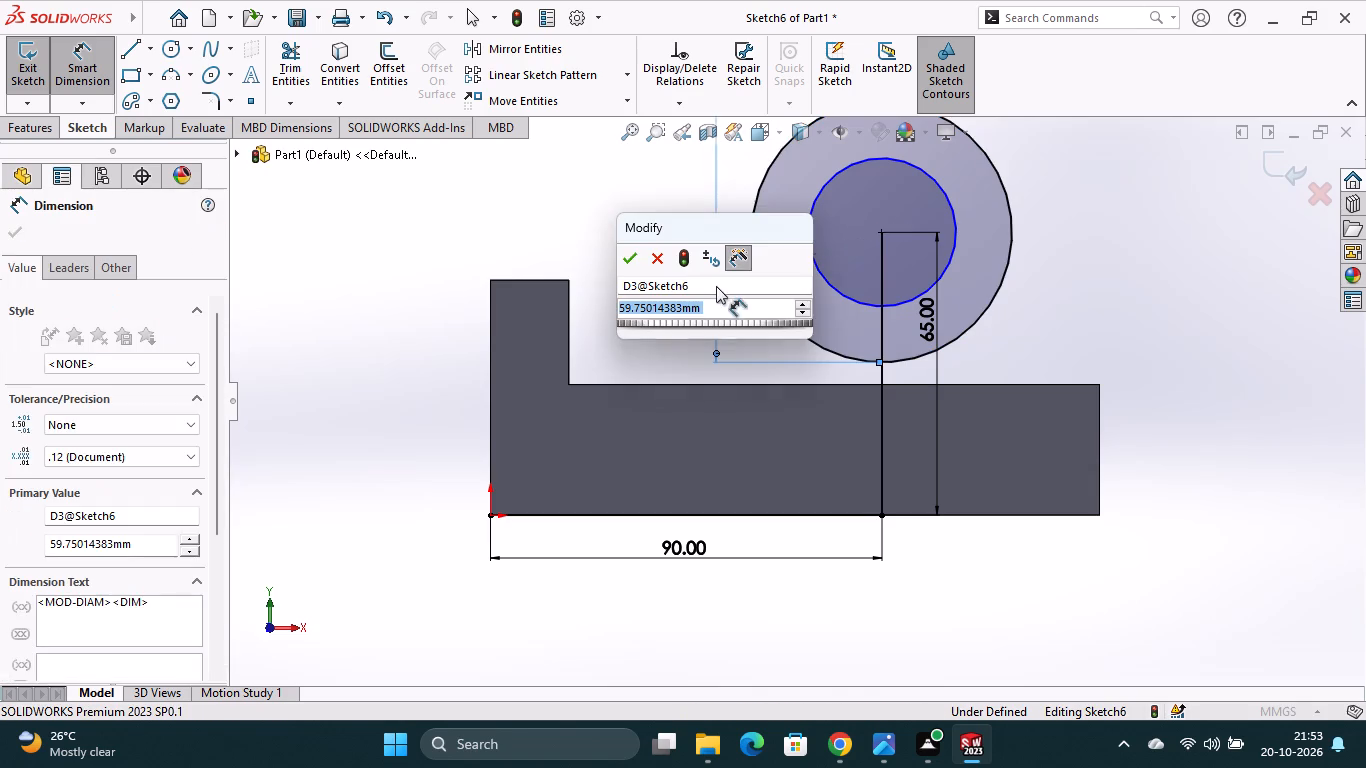
{"action": "type", "text": "50"}
{"action": "key", "text": "Return"}
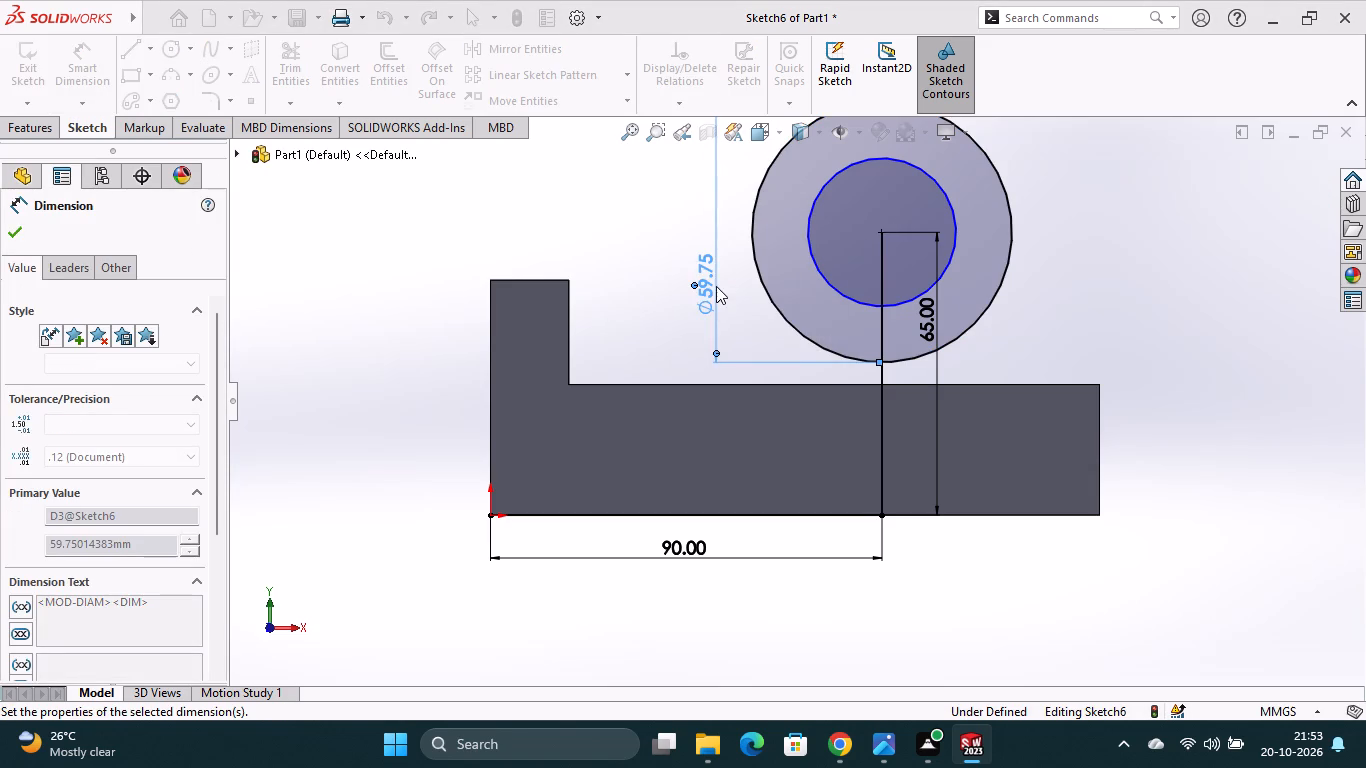
{"action": "left_click", "coordinate": [822, 275]}
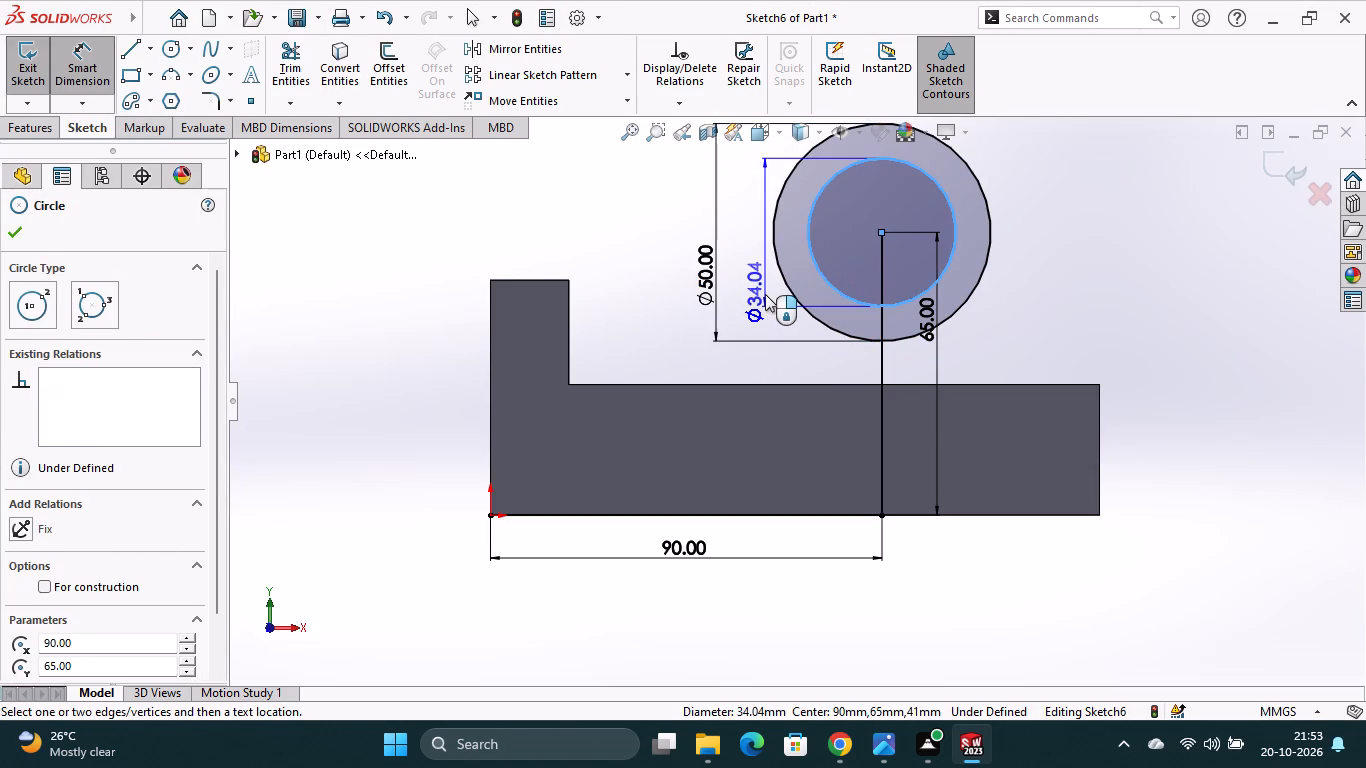
{"action": "left_click", "coordinate": [765, 294]}
{"action": "type", "text": "22"}
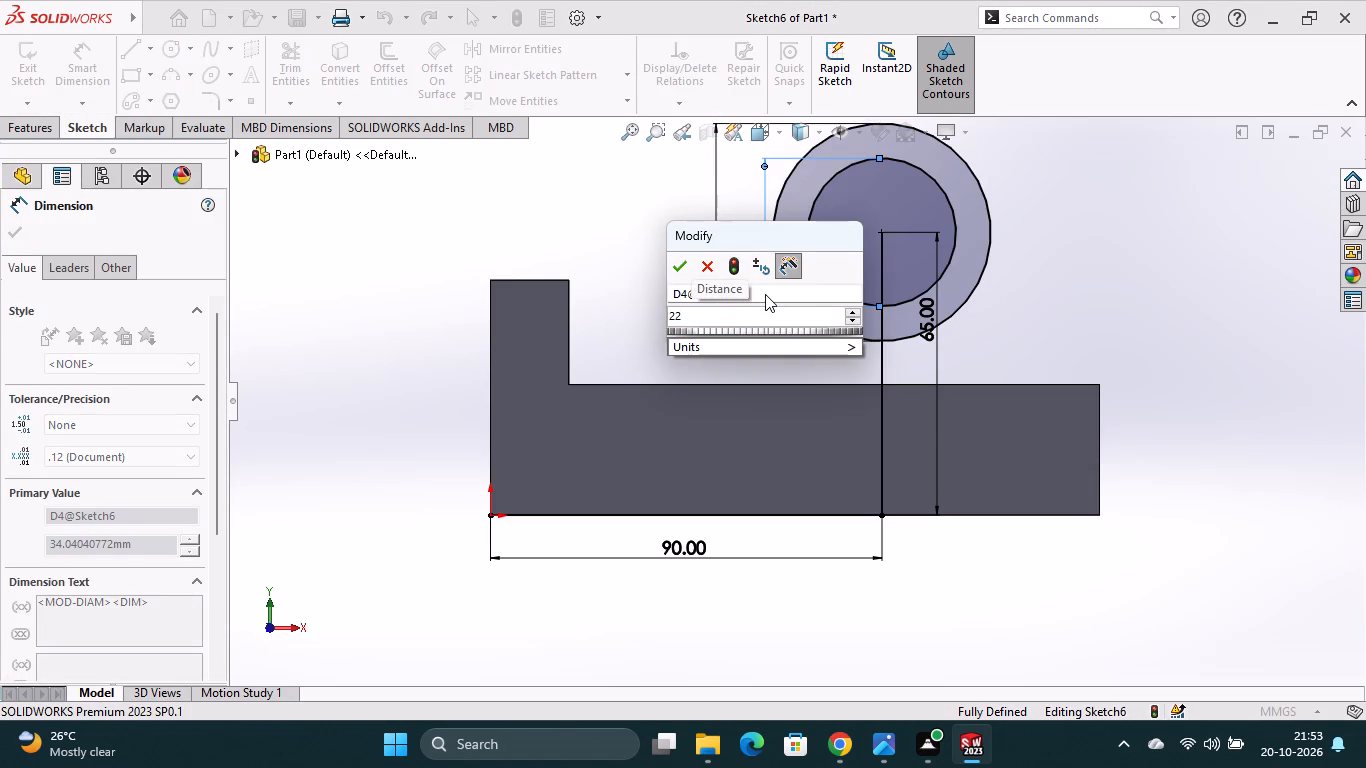
{"action": "key", "text": "BackSpace"}
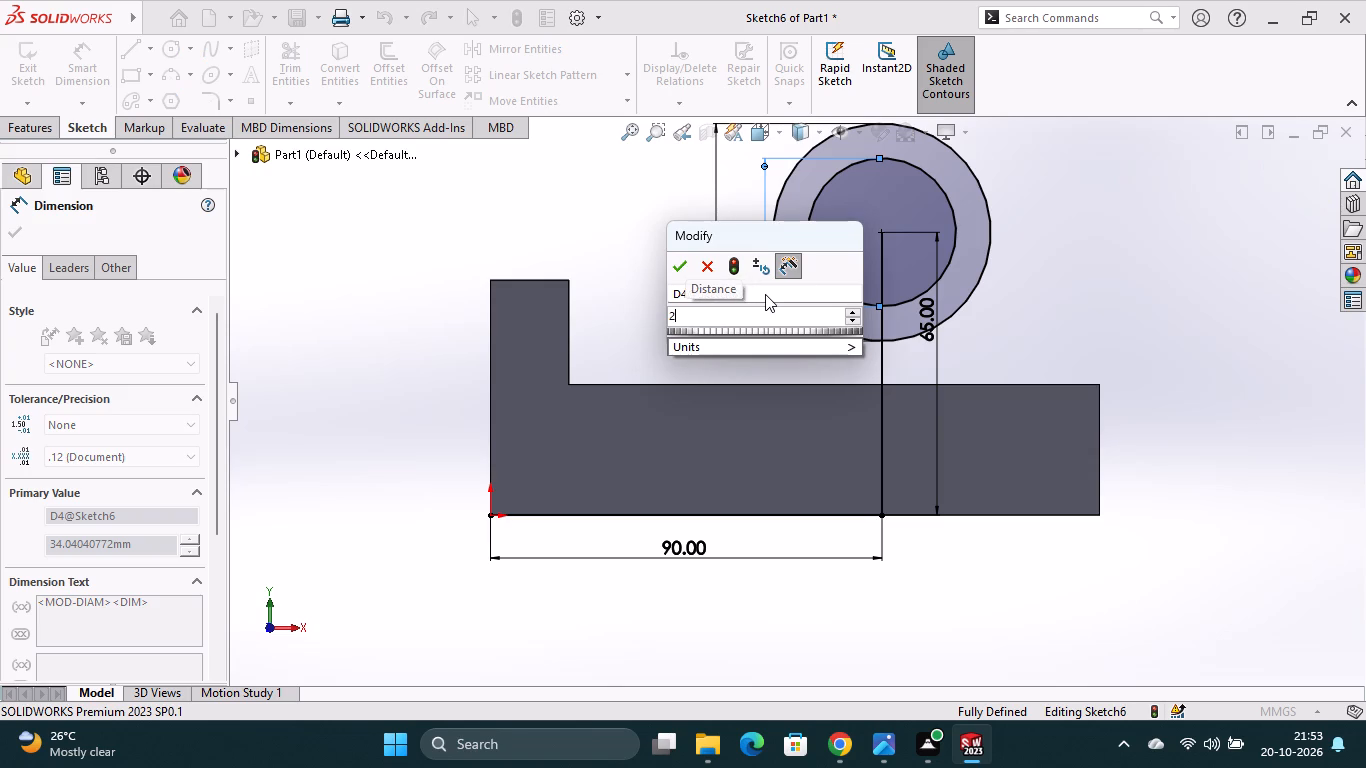
{"action": "key", "text": "8"}
{"action": "key", "text": "Return"}
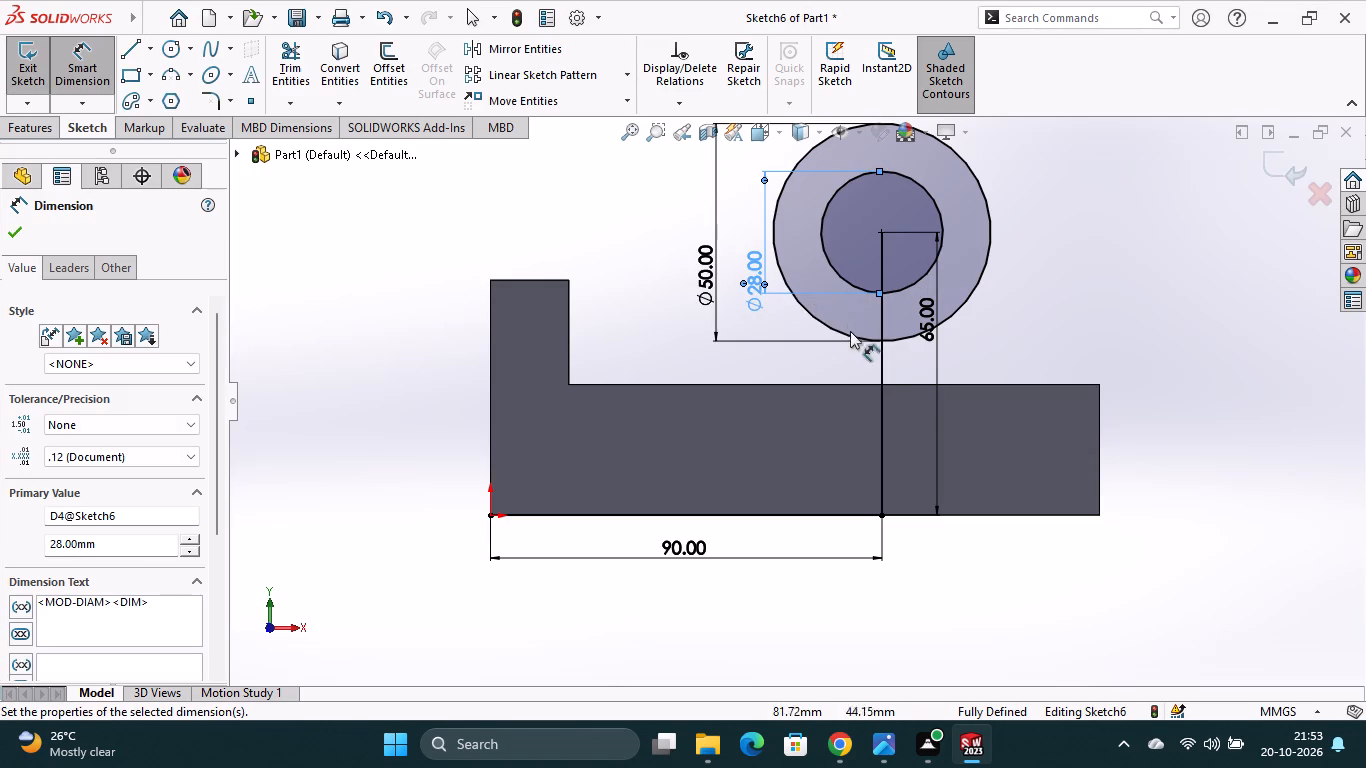
Sketch a U of three lines from one side of the outer circle about 50 mm down, 50 mm across, and back up to its opposite side.
{"action": "left_click", "coordinate": [123, 54]}
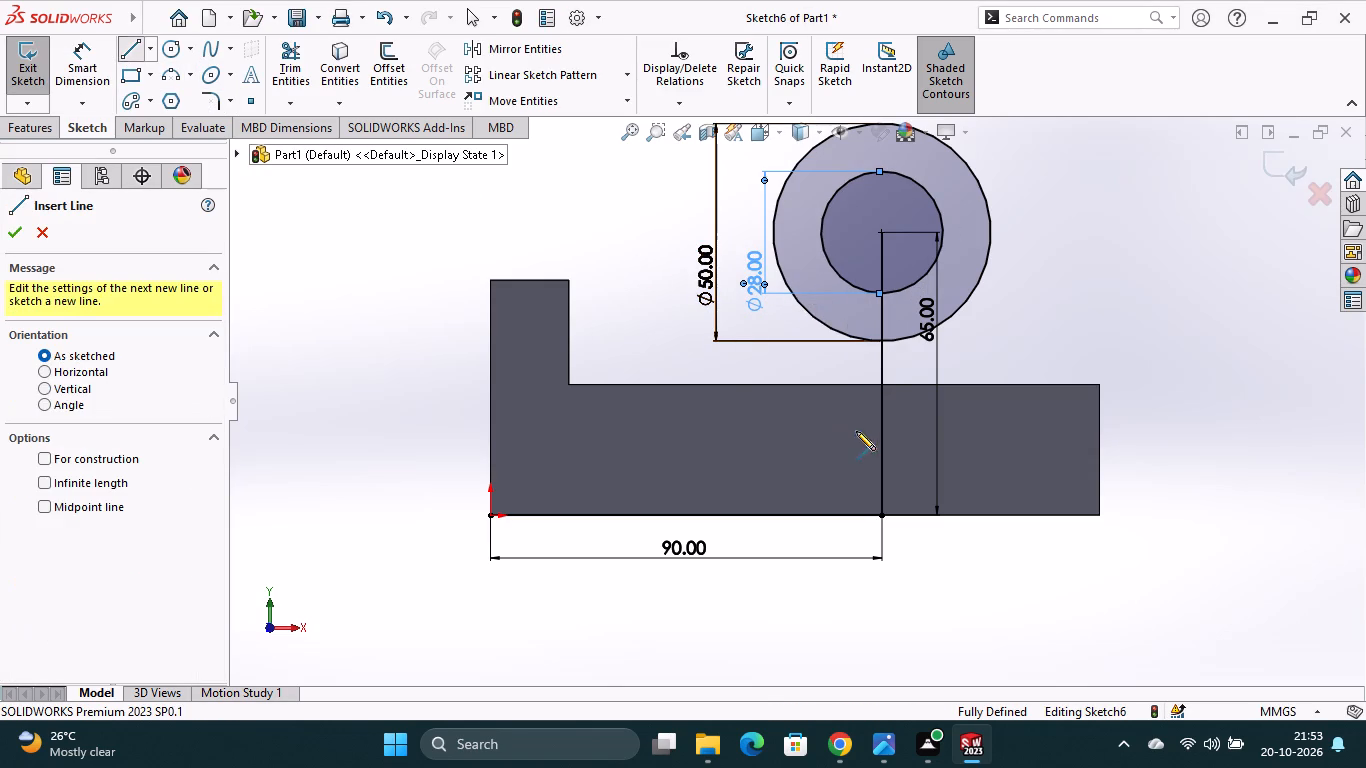
{"action": "left_click", "coordinate": [774, 231]}
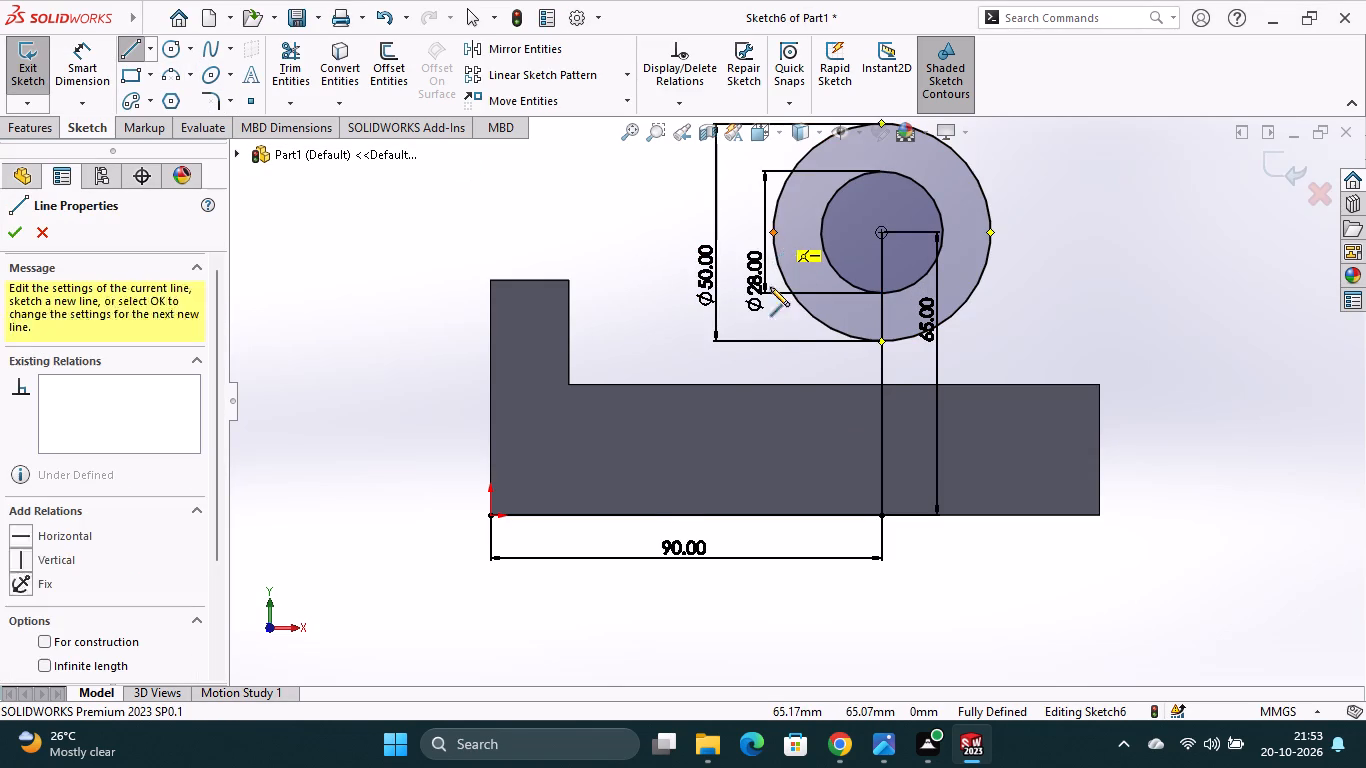
{"action": "left_click", "coordinate": [776, 450]}
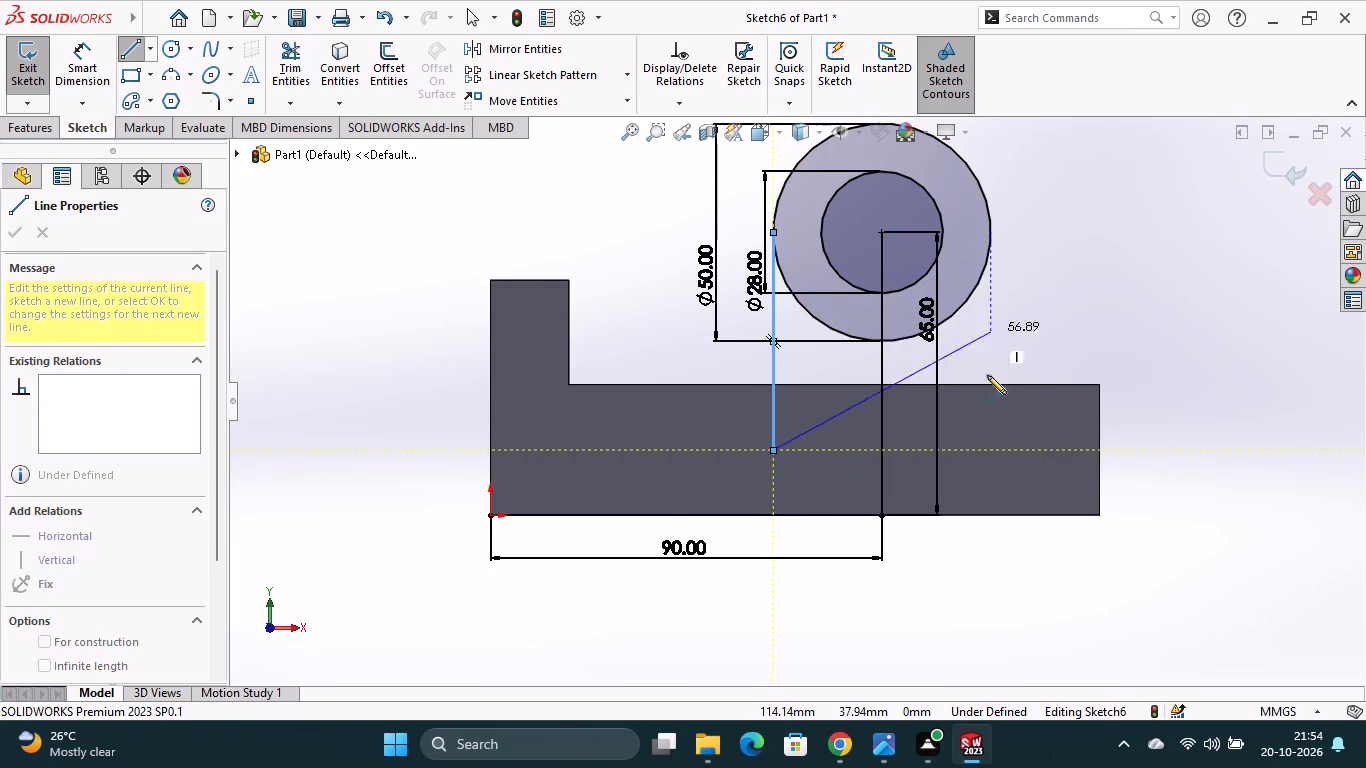
{"action": "left_click", "coordinate": [989, 452]}
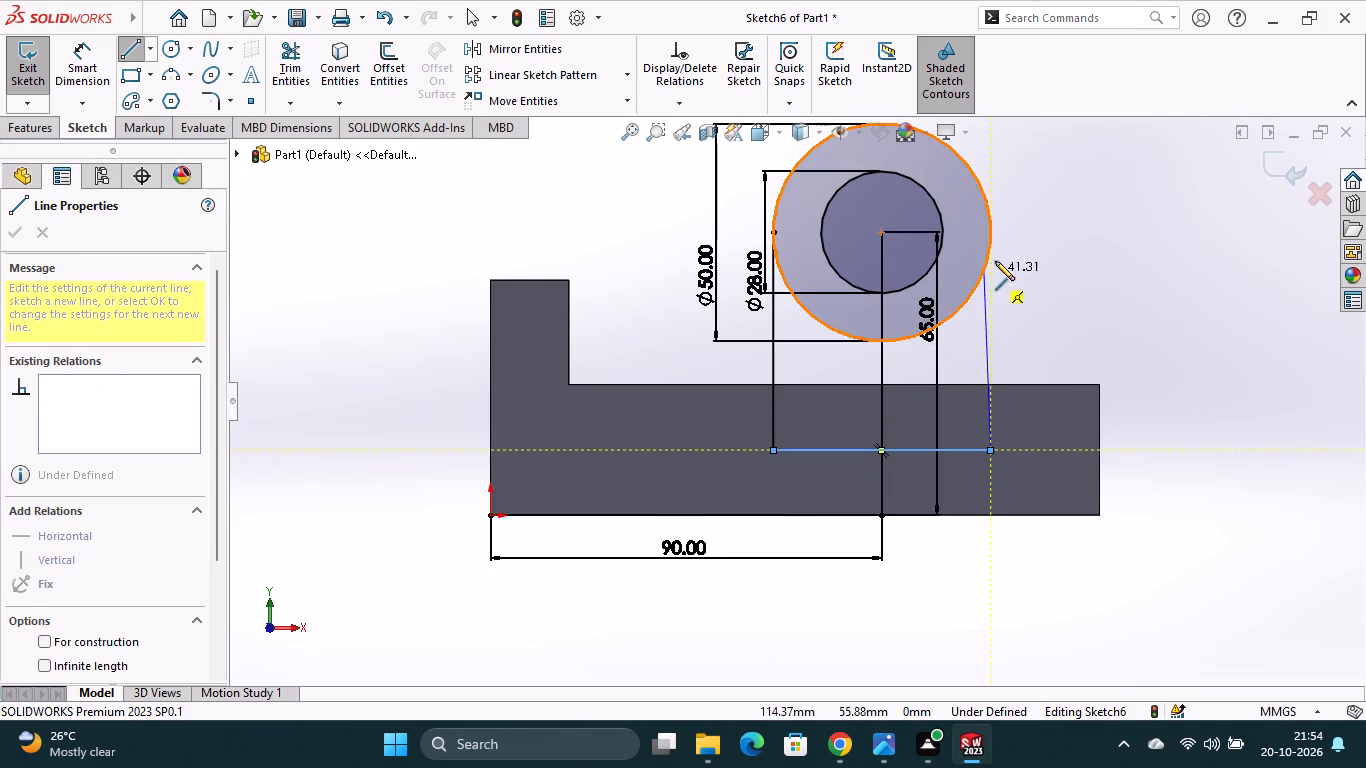
{"action": "left_click", "coordinate": [991, 233]}
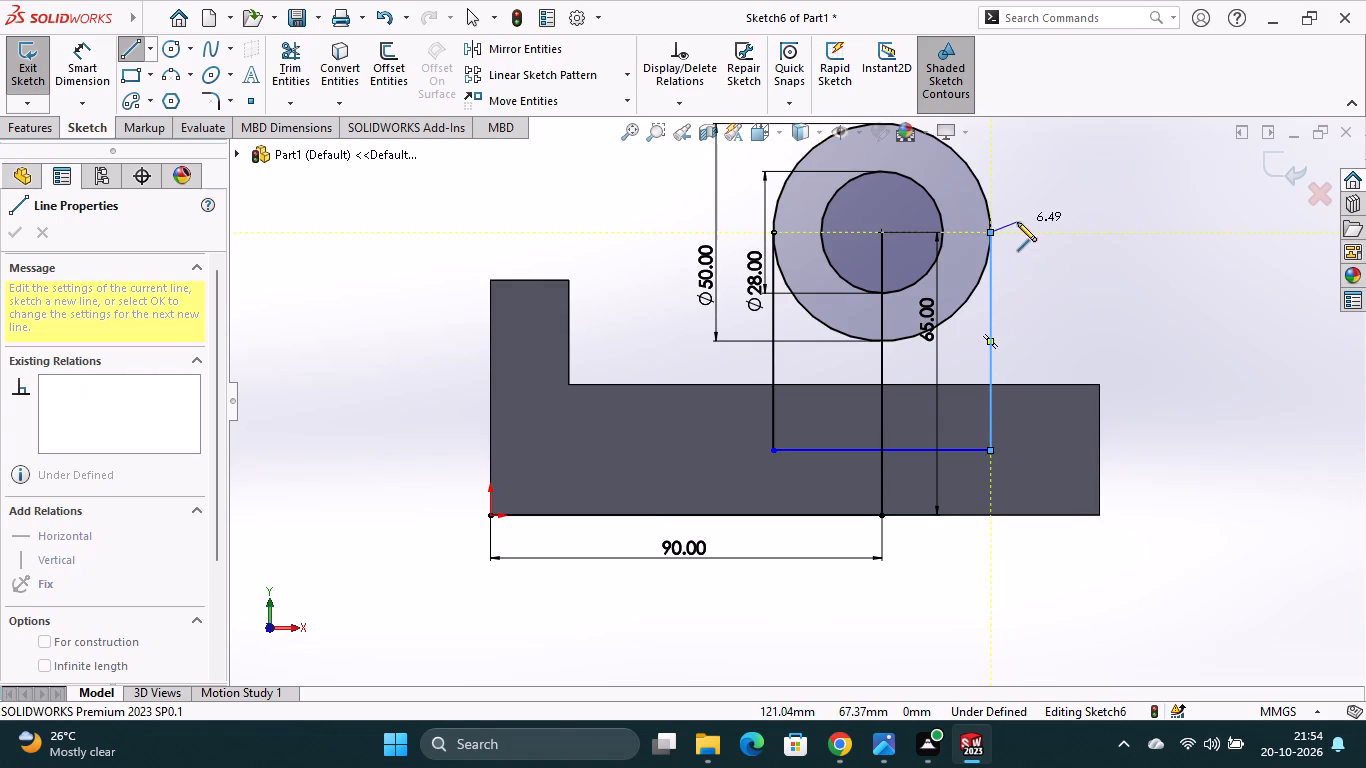
{"action": "key", "text": "Escape"}
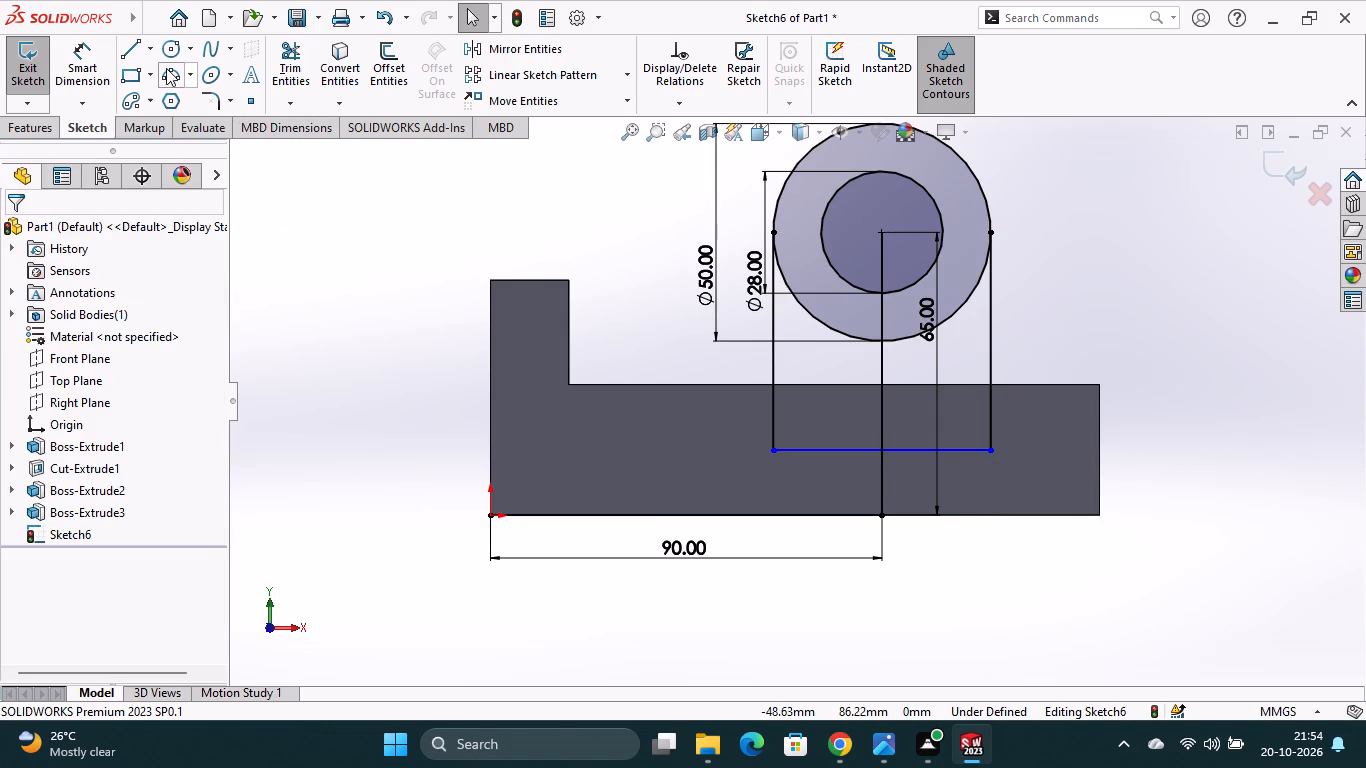
Dimension the lug's vertical side line nearer the origin to 50 mm.
{"action": "left_click", "coordinate": [104, 61]}
{"action": "left_click", "coordinate": [853, 450]}
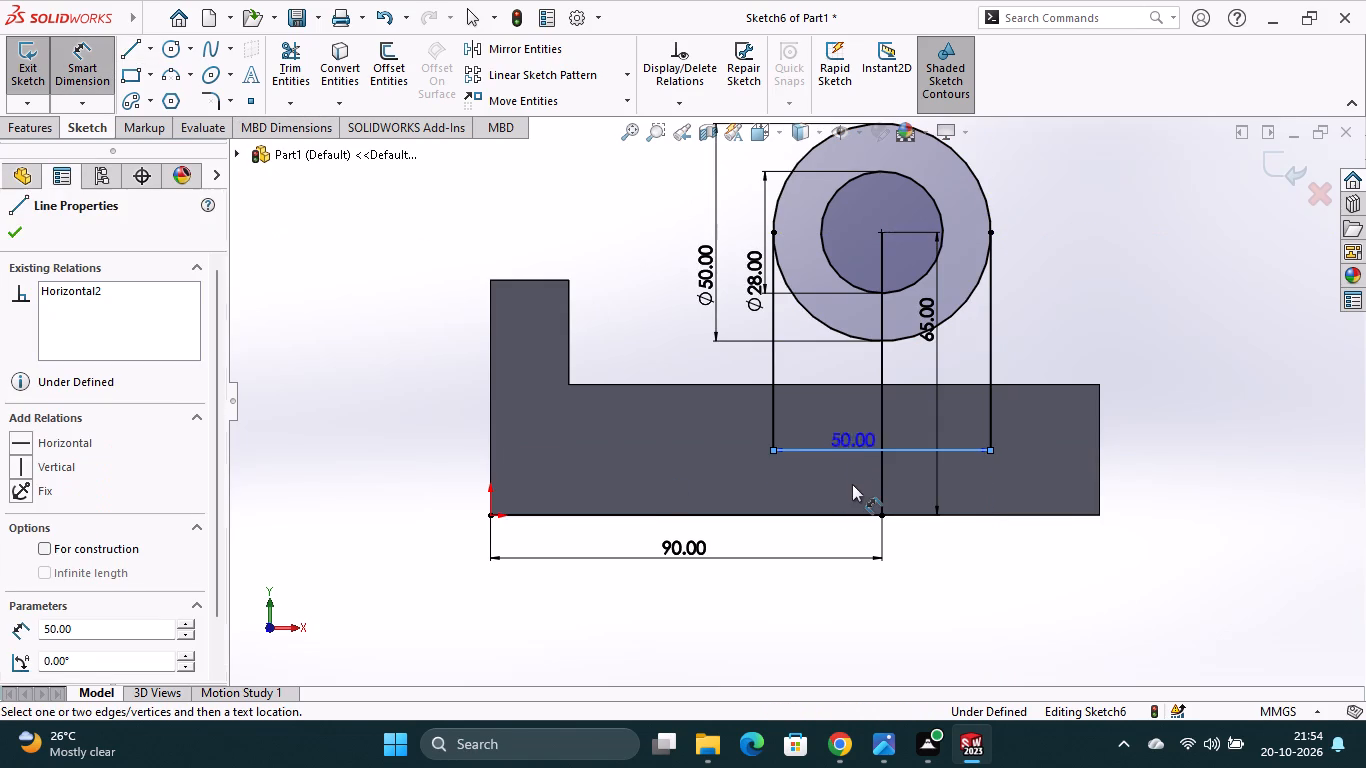
{"action": "key", "text": "Escape"}
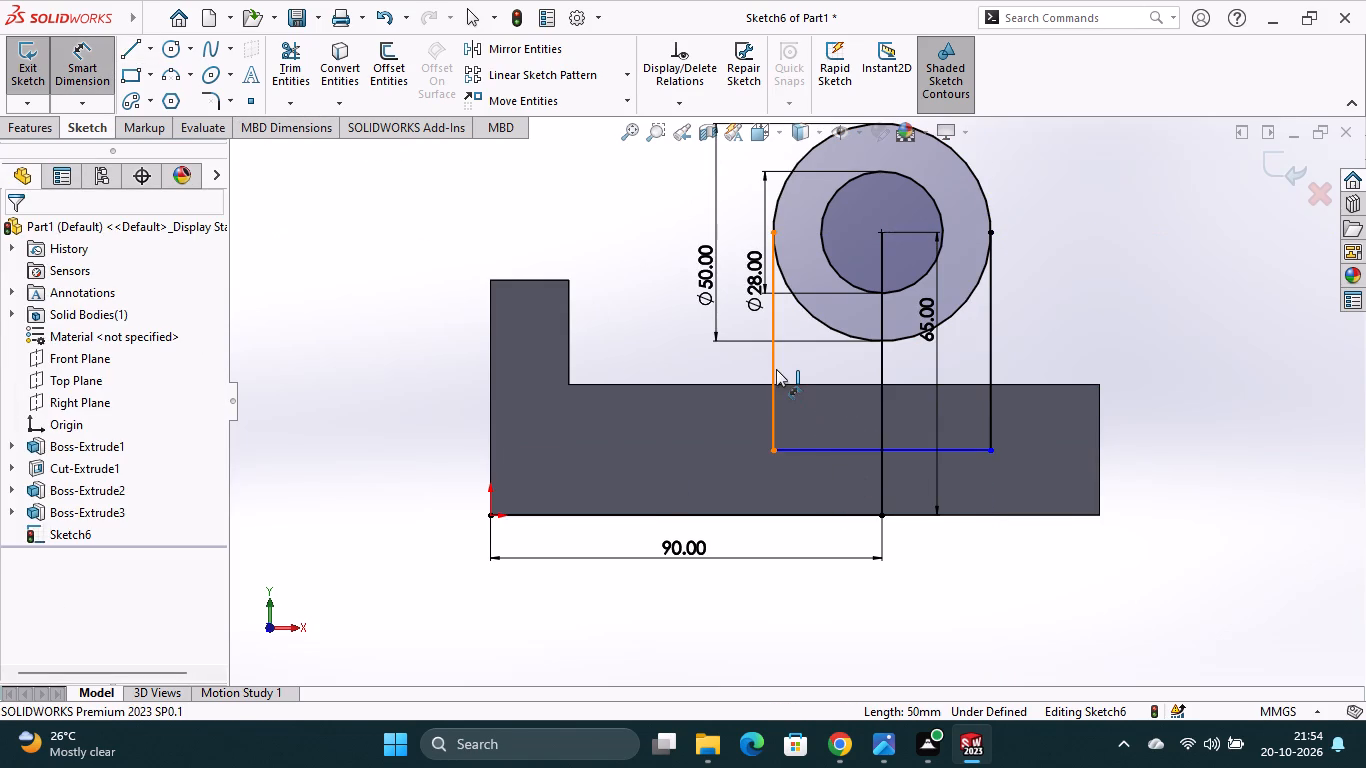
{"action": "left_click", "coordinate": [776, 369]}
{"action": "left_click", "coordinate": [743, 378]}
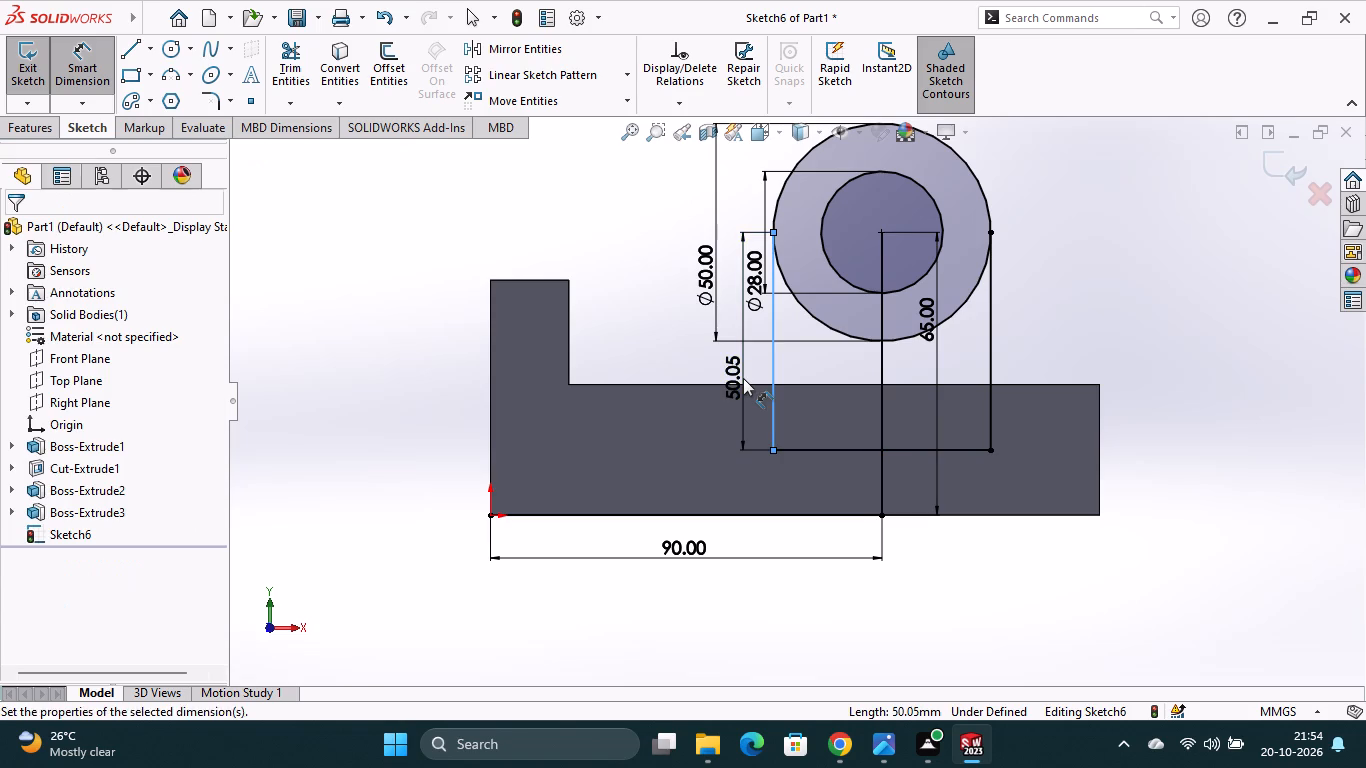
{"action": "type", "text": "50"}
{"action": "key", "text": "Return"}
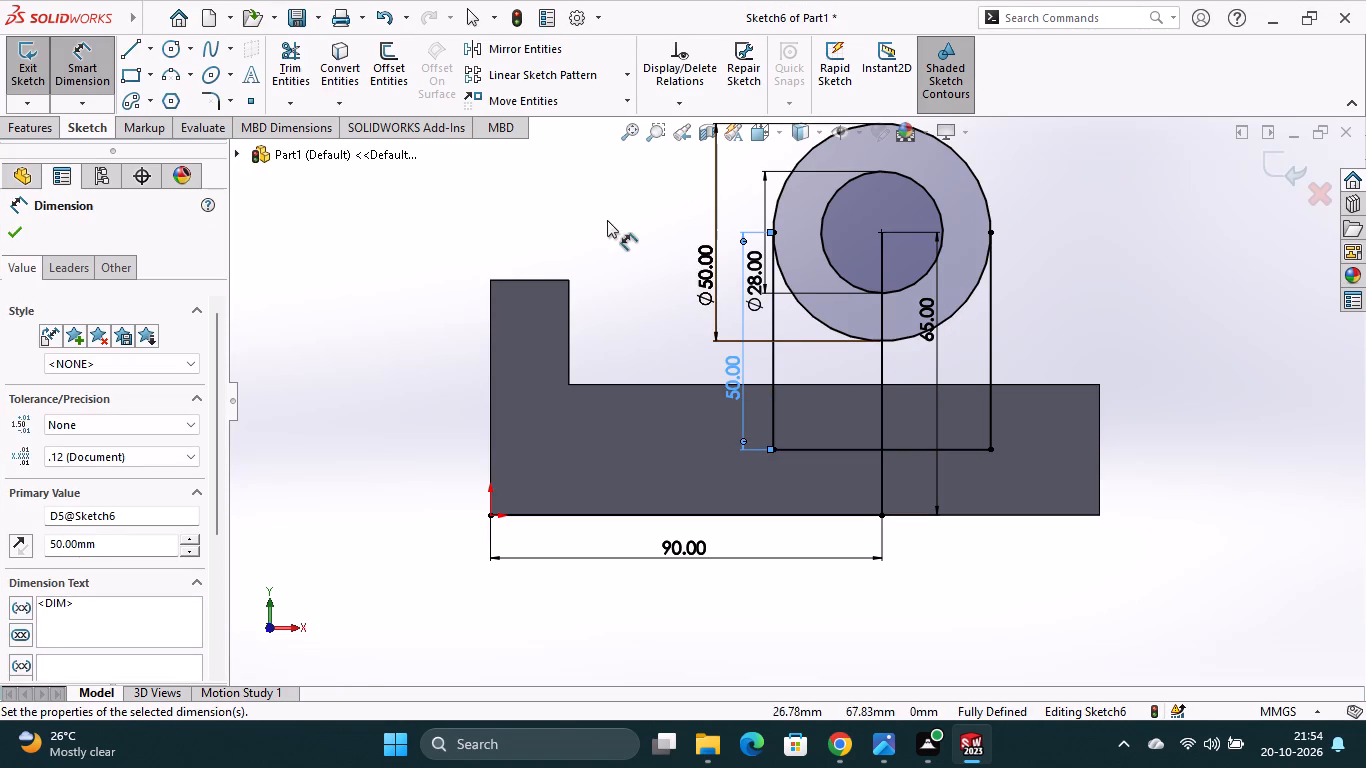
Trim away the lower half of the outer circle, leaving a round-topped lug outline.
{"action": "left_click", "coordinate": [283, 59]}
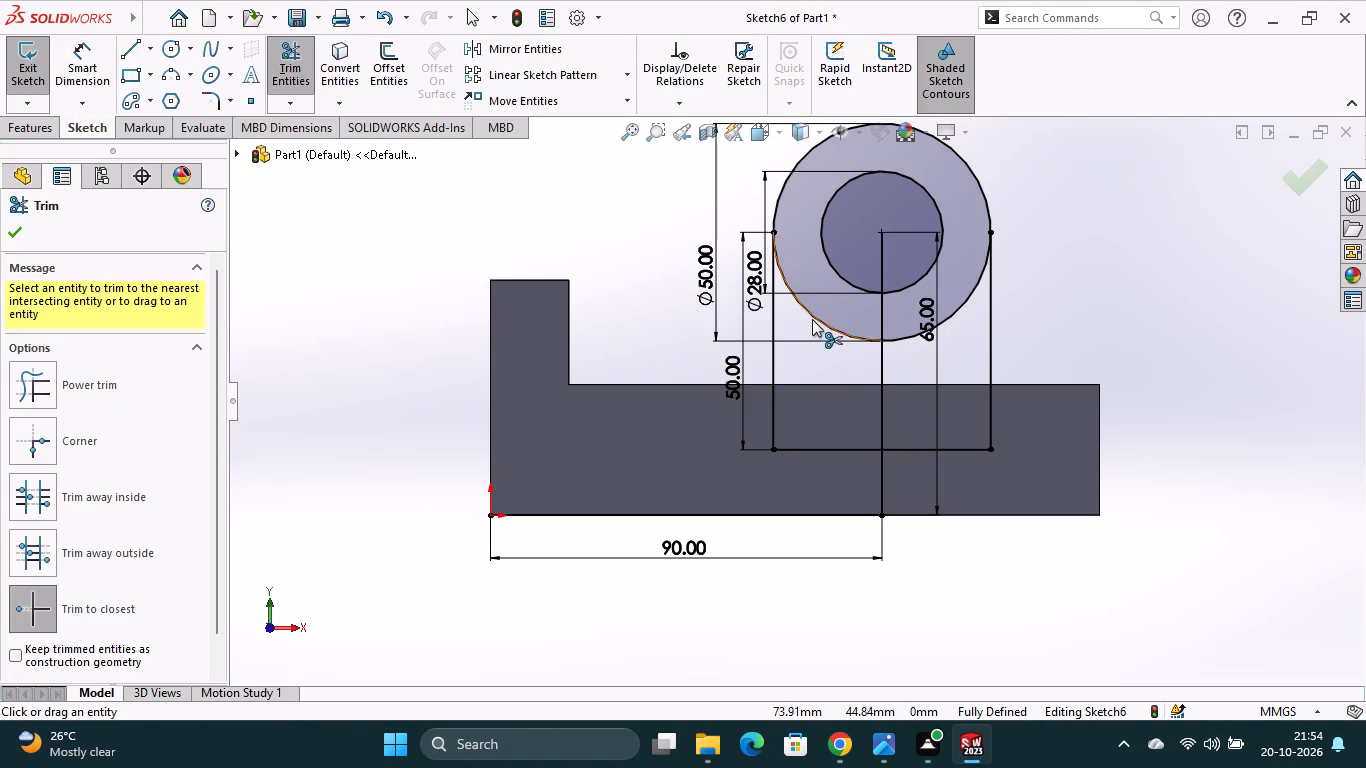
{"action": "left_click", "coordinate": [812, 319]}
{"action": "left_click", "coordinate": [903, 334]}
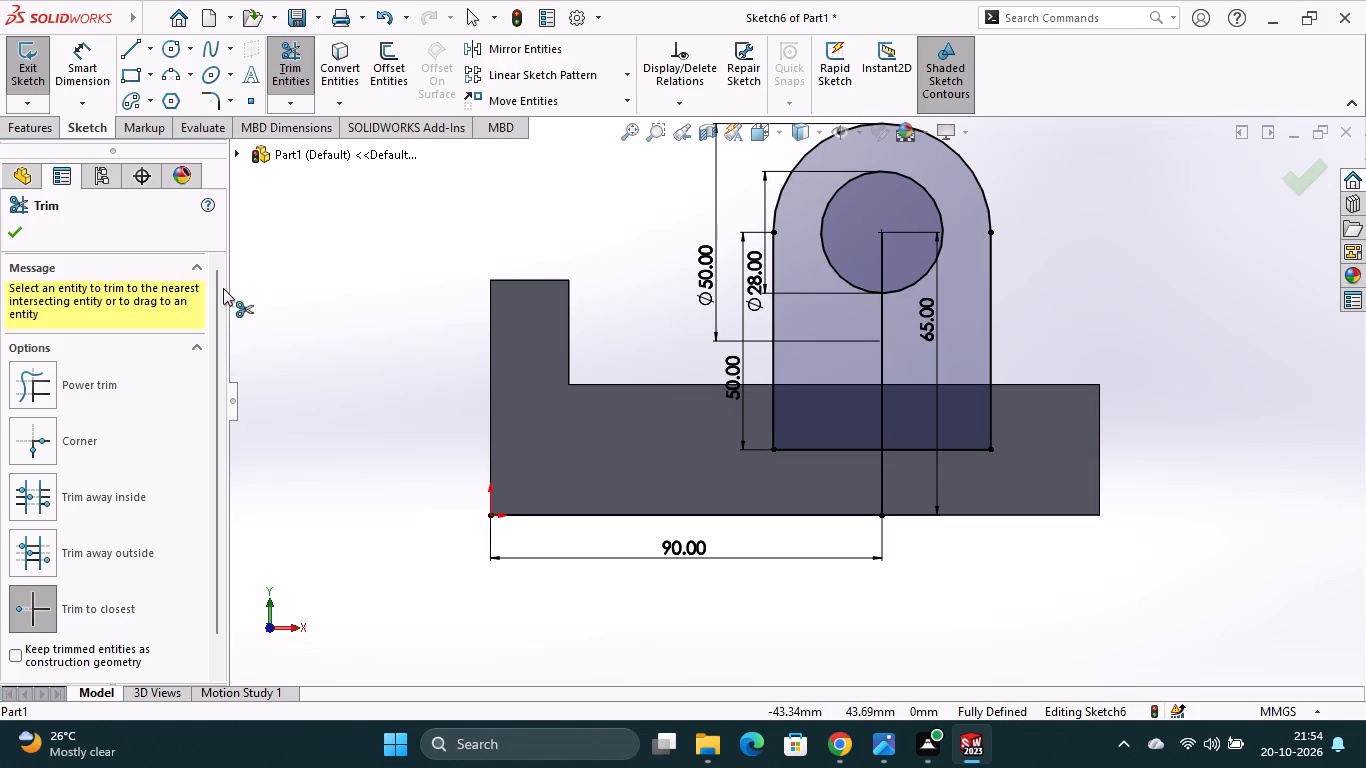
{"action": "left_click", "coordinate": [10, 238]}
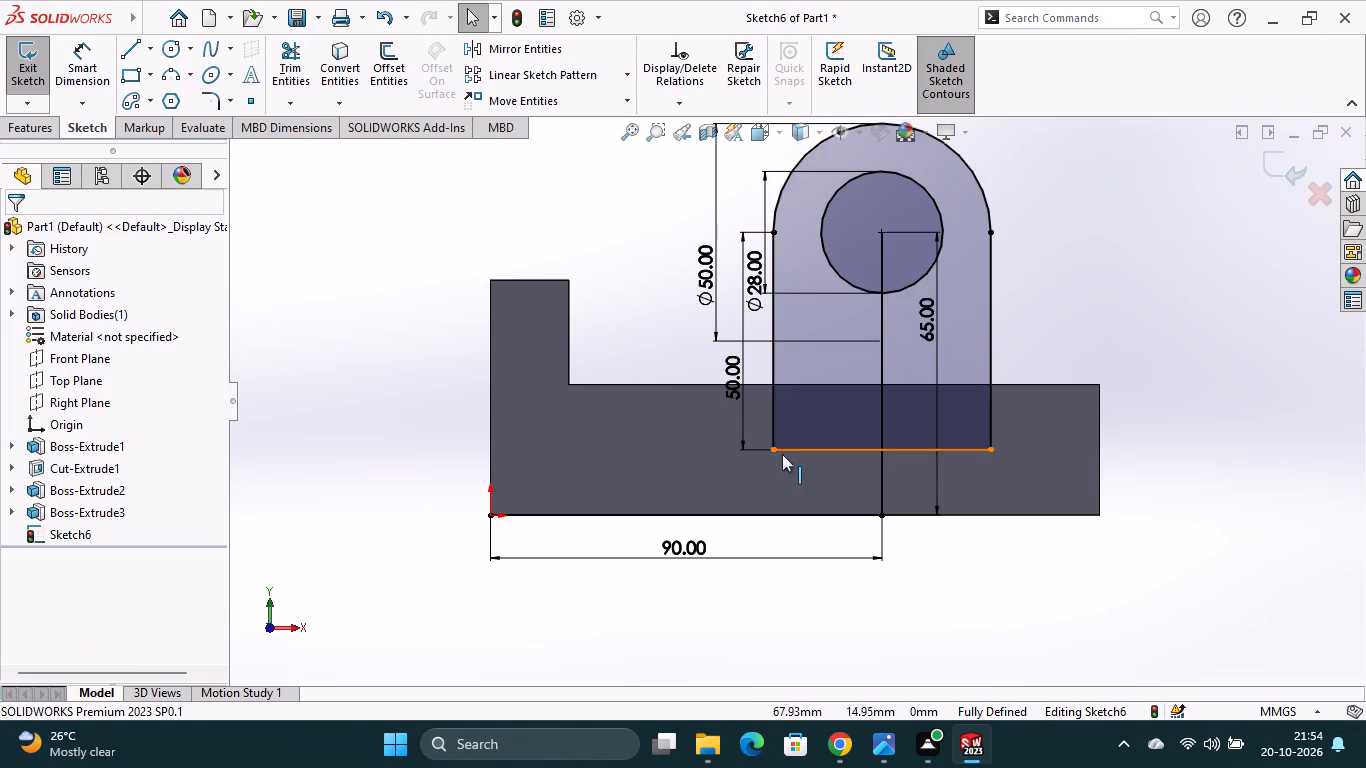
Extrude the three lug regions around the 28 mm hole 22 mm blind, with the direction reversed into the part and the result merged.
{"action": "left_click", "coordinate": [33, 128]}
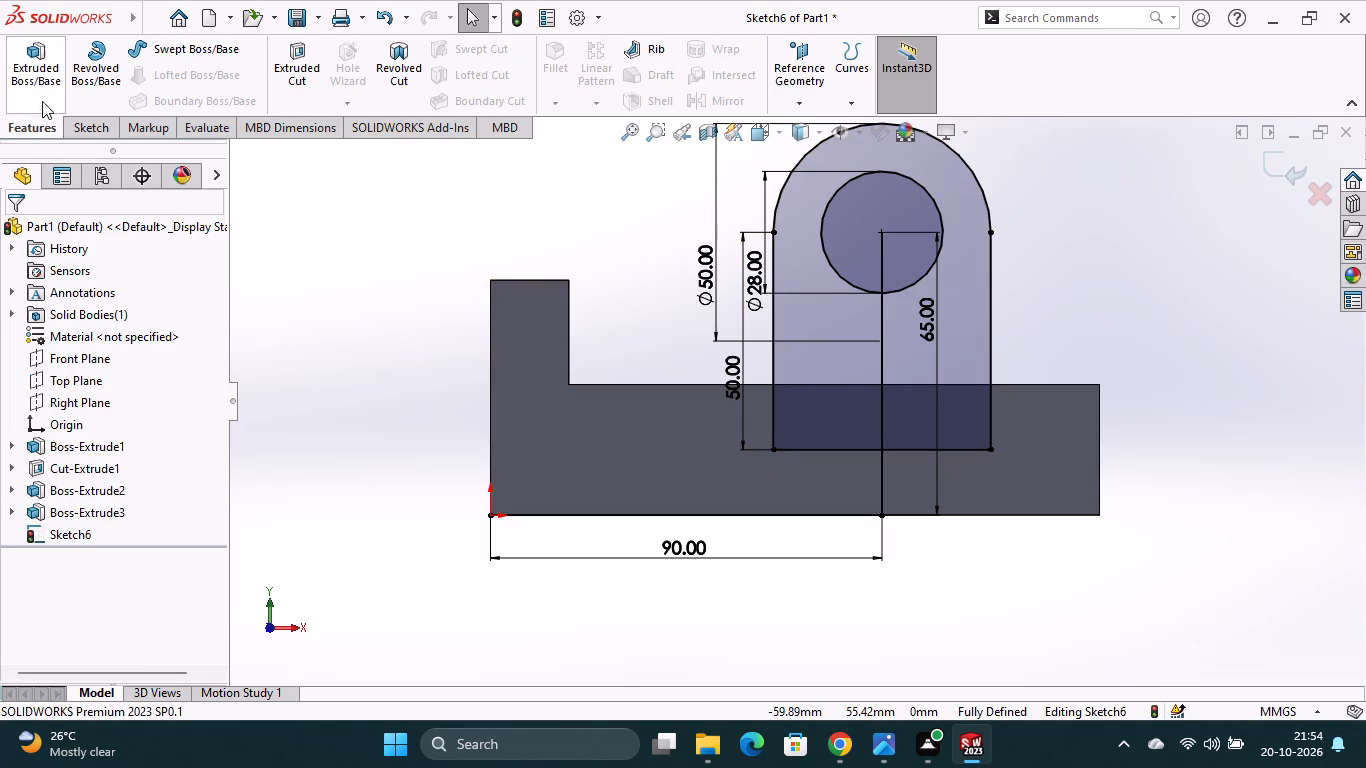
{"action": "left_click", "coordinate": [43, 91]}
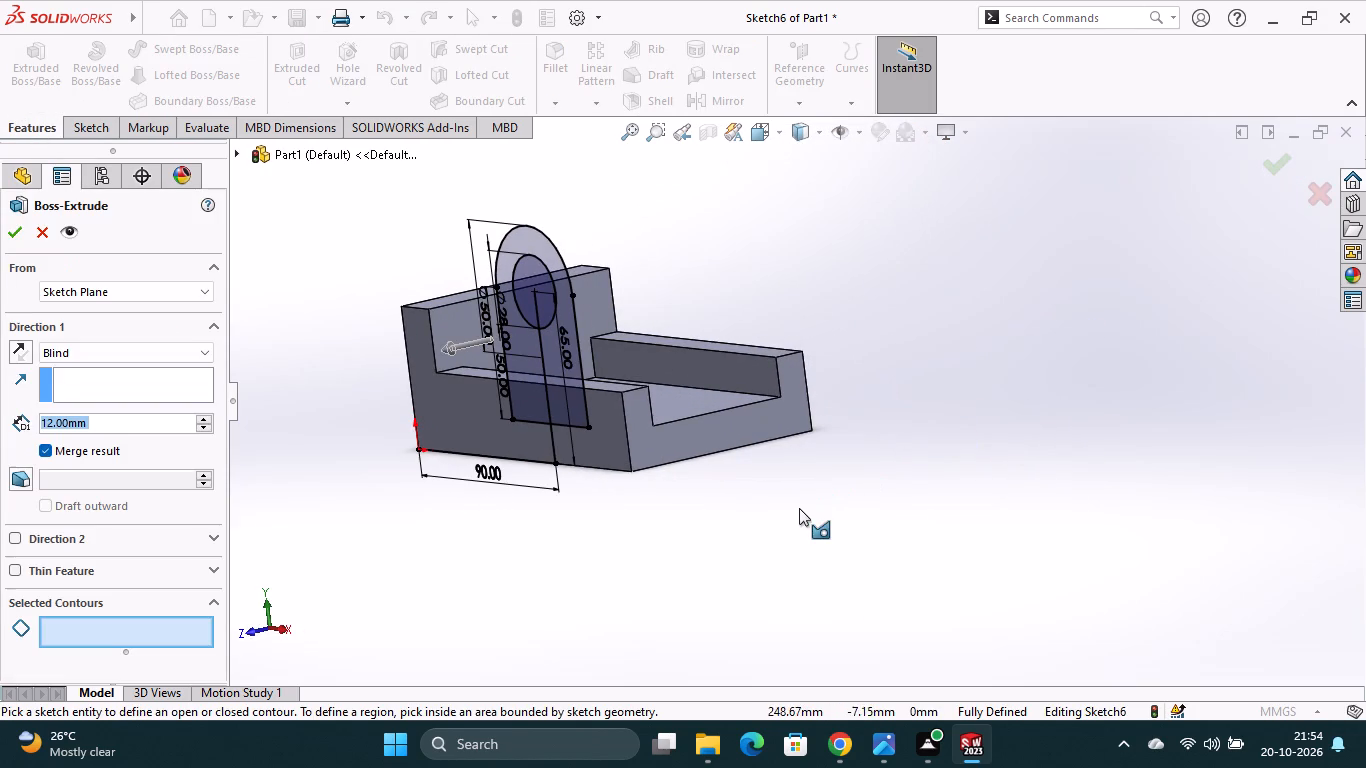
{"action": "left_click", "coordinate": [22, 353]}
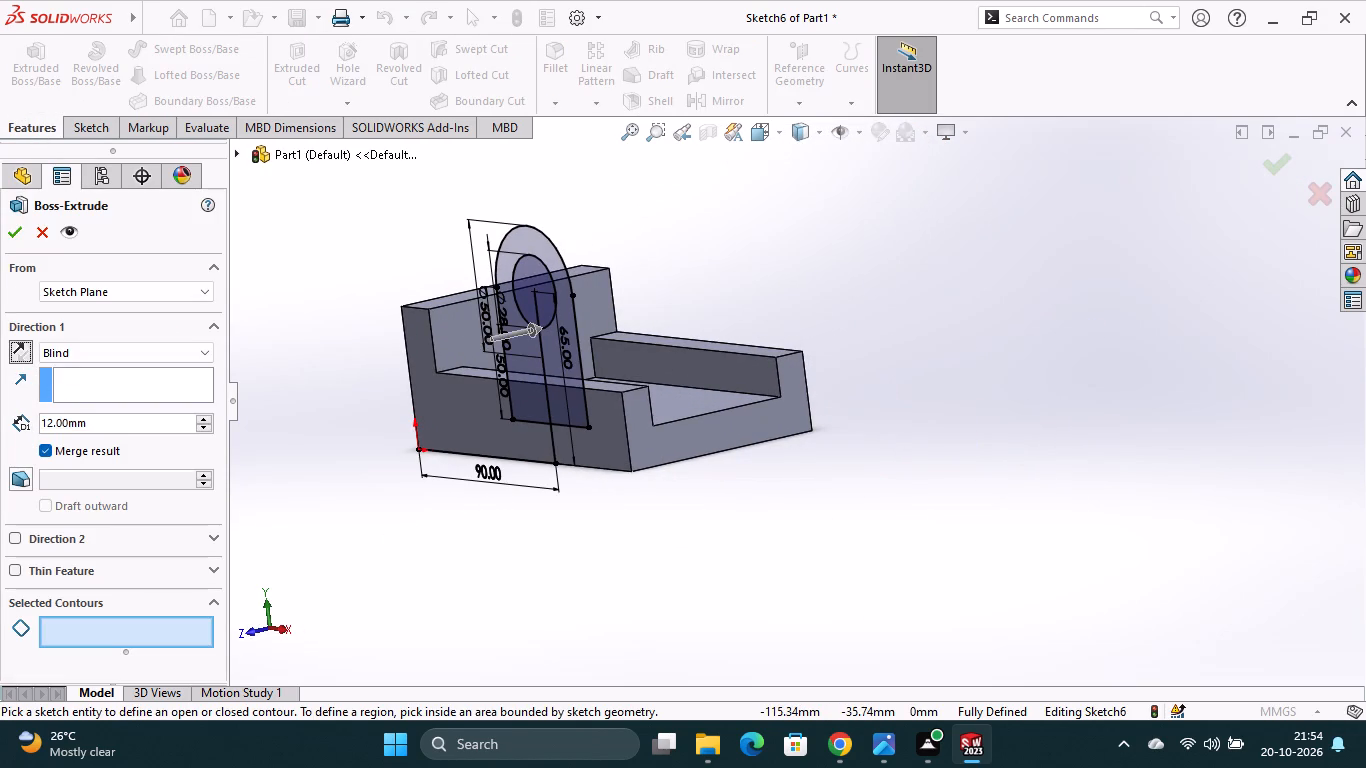
{"action": "left_click_drag", "start_coordinate": [91, 421], "coordinate": [41, 418]}
{"action": "type", "text": "22"}
{"action": "key", "text": "Return"}
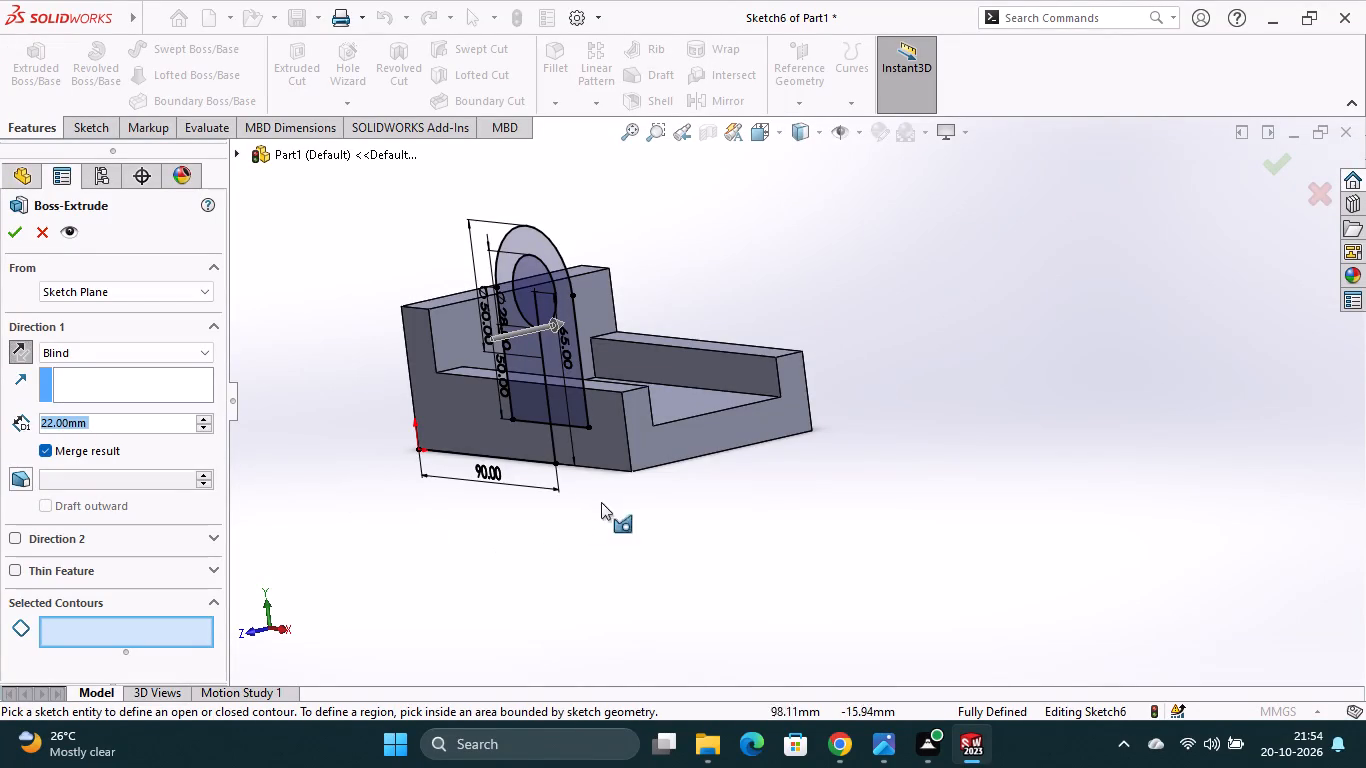
{"action": "left_click", "coordinate": [15, 231]}
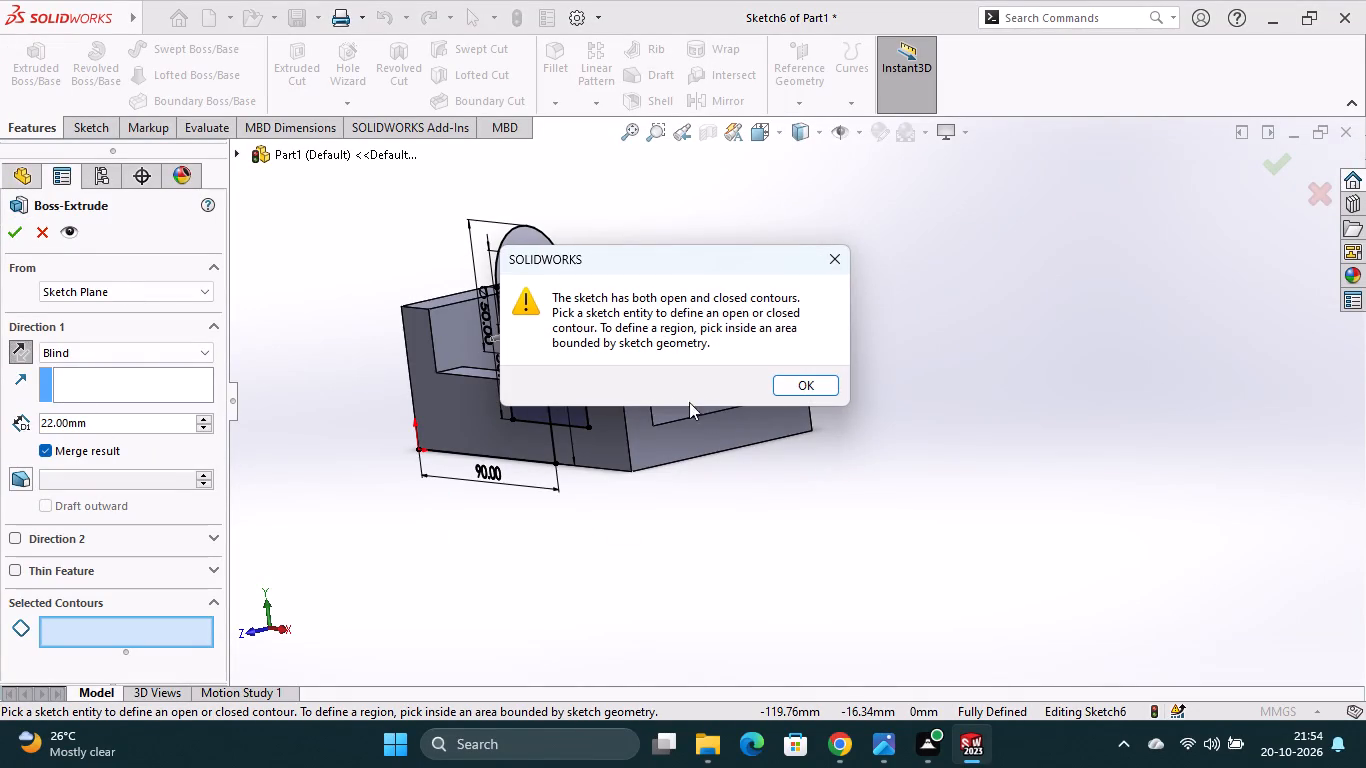
{"action": "left_click", "coordinate": [809, 387]}
{"action": "left_click", "coordinate": [522, 361]}
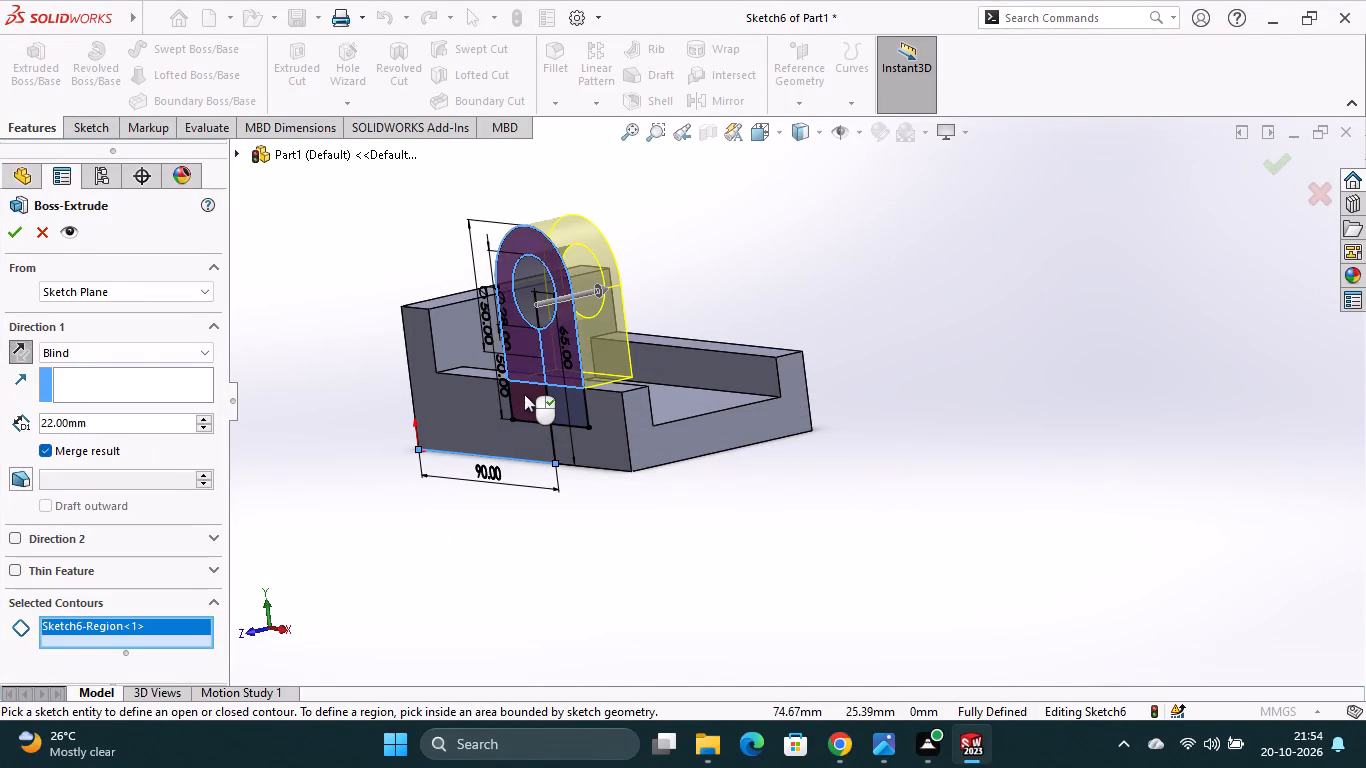
{"action": "left_click", "coordinate": [524, 394]}
{"action": "left_click", "coordinate": [561, 409]}
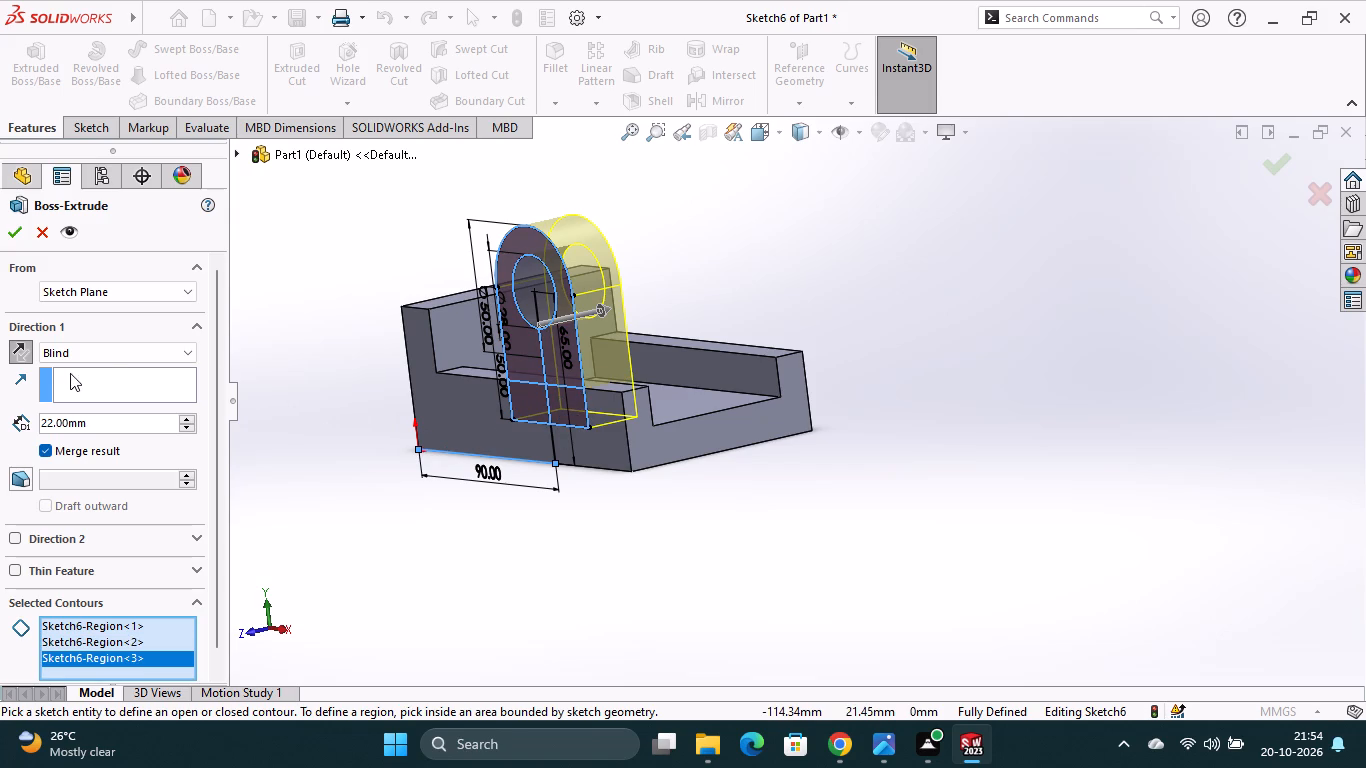
{"action": "left_click", "coordinate": [21, 235]}
Start a sketch on the opposite L-shaped side face and convert that face's outline and the existing lug's outer outline into it.
{"action": "middle_click_drag", "start_coordinate": [842, 499], "coordinate": [841, 507]}
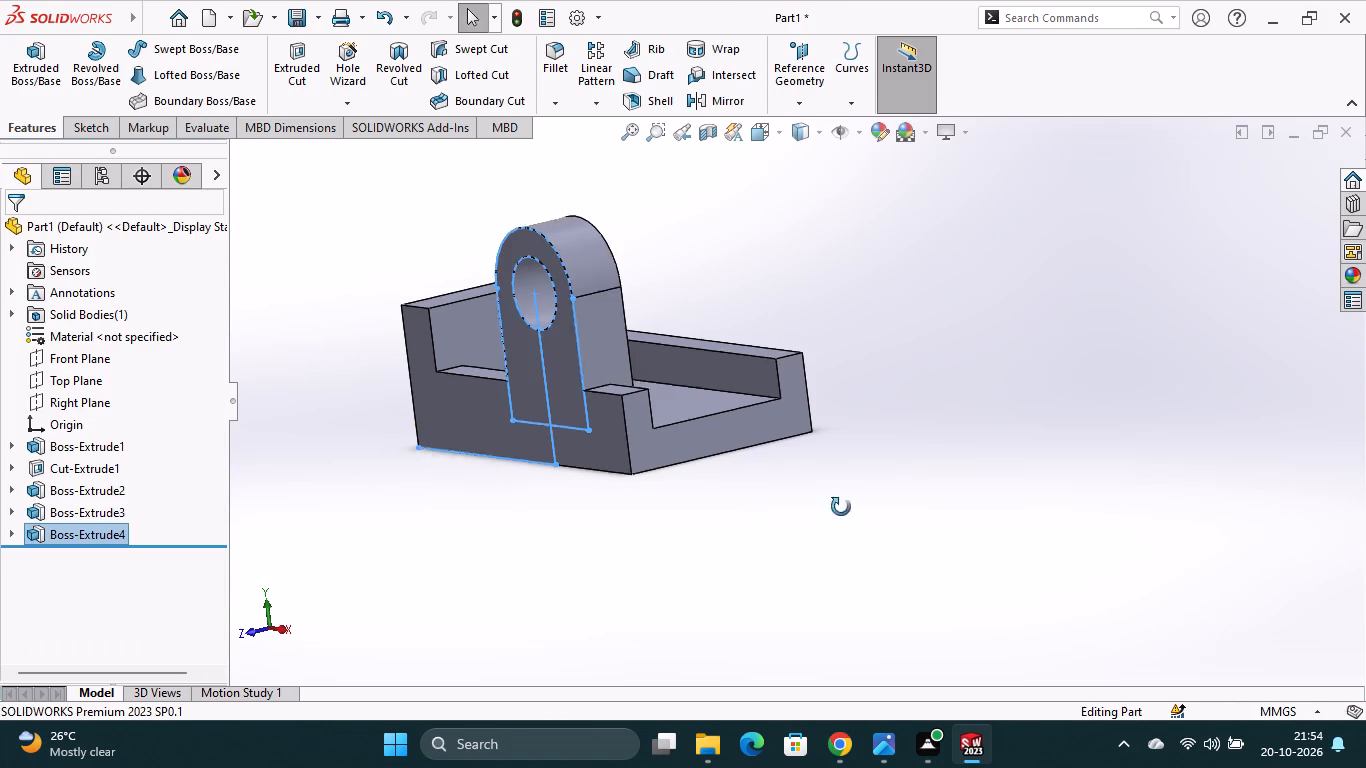
{"action": "middle_click_drag", "start_coordinate": [841, 507], "coordinate": [748, 551]}
{"action": "left_click", "coordinate": [749, 396]}
{"action": "left_click", "coordinate": [736, 384]}
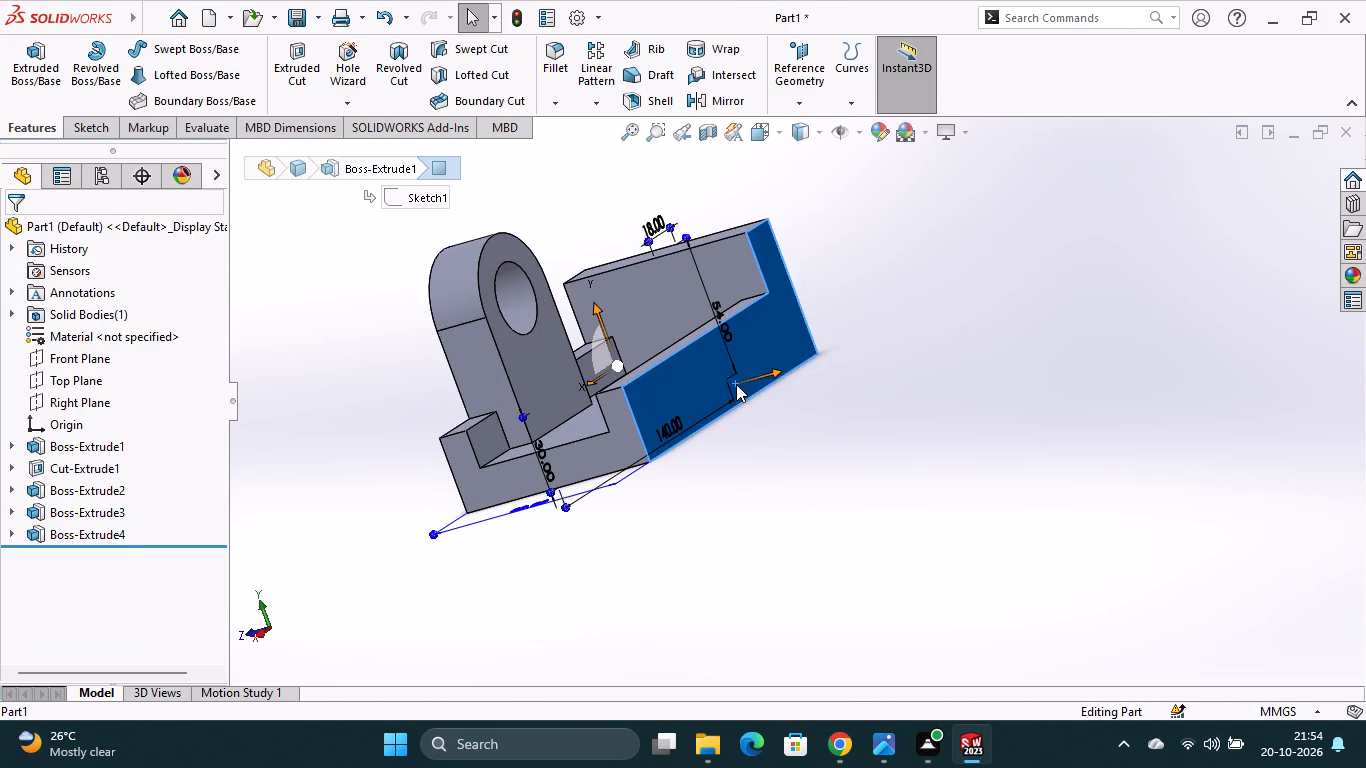
{"action": "left_click", "coordinate": [827, 333]}
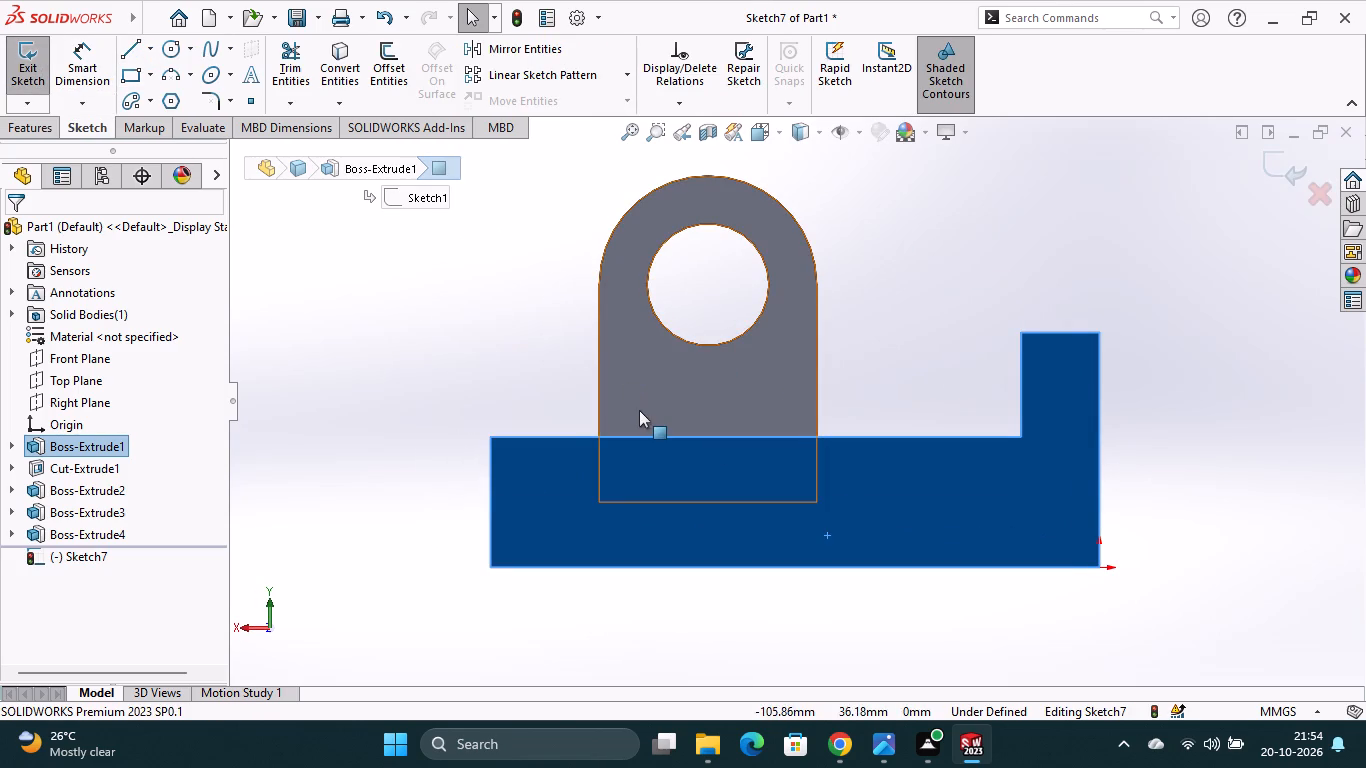
{"action": "left_click", "coordinate": [347, 73]}
{"action": "left_click", "coordinate": [692, 400]}
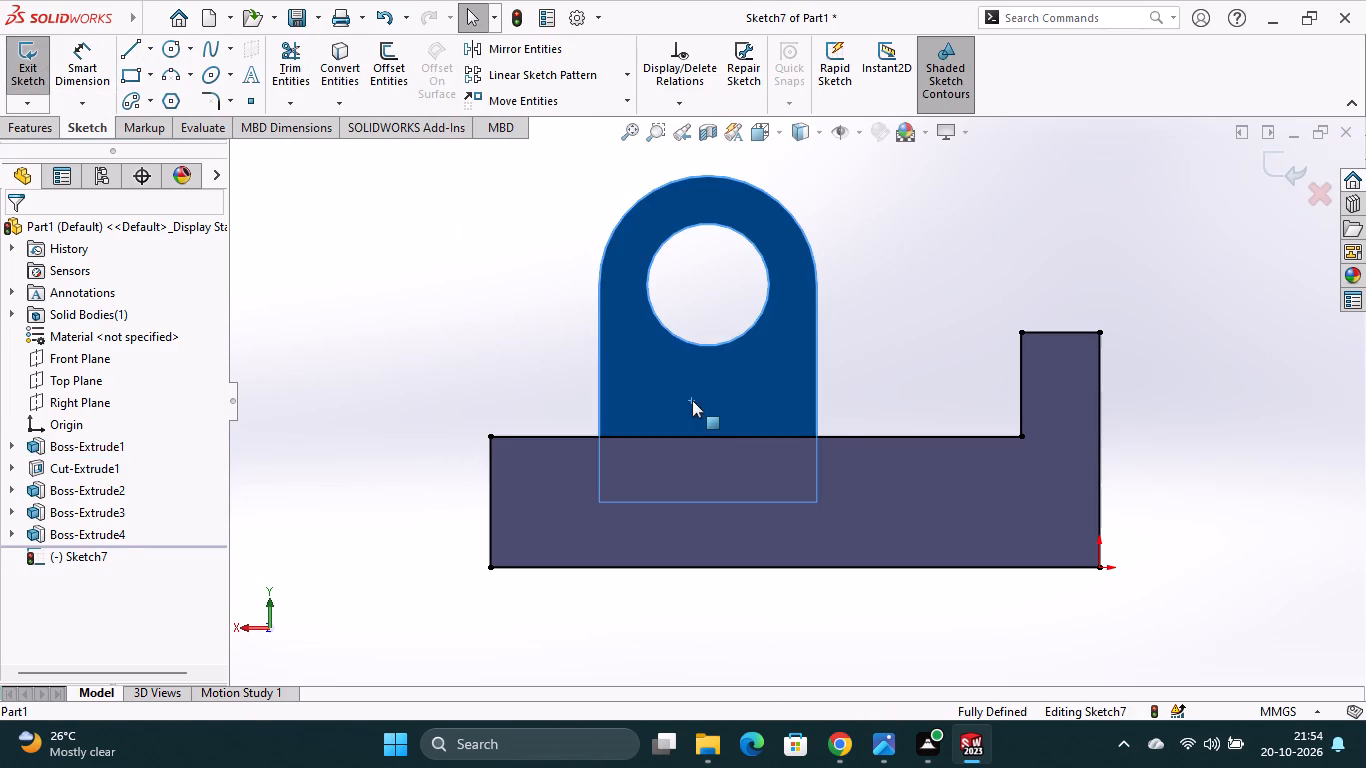
{"action": "middle_click", "coordinate": [896, 363]}
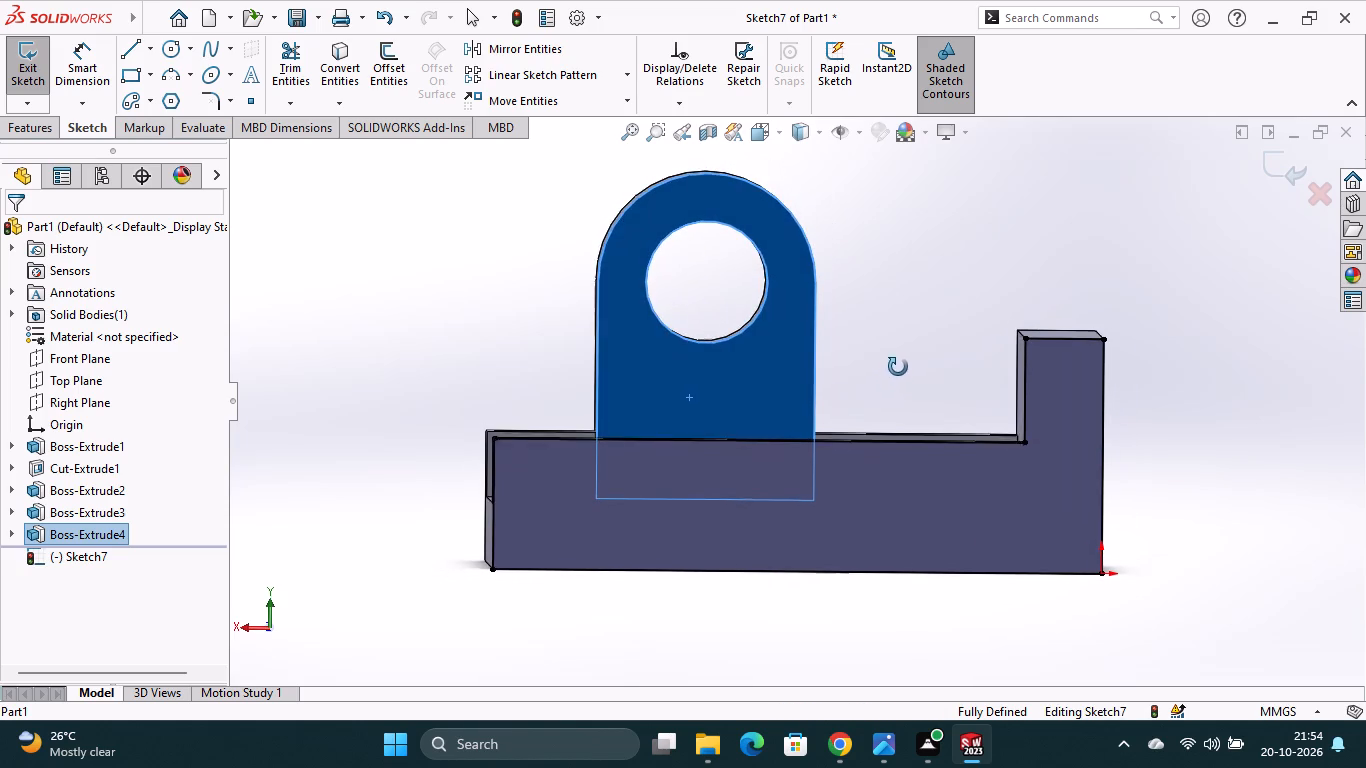
{"action": "left_click", "coordinate": [343, 70]}
{"action": "left_click", "coordinate": [662, 350]}
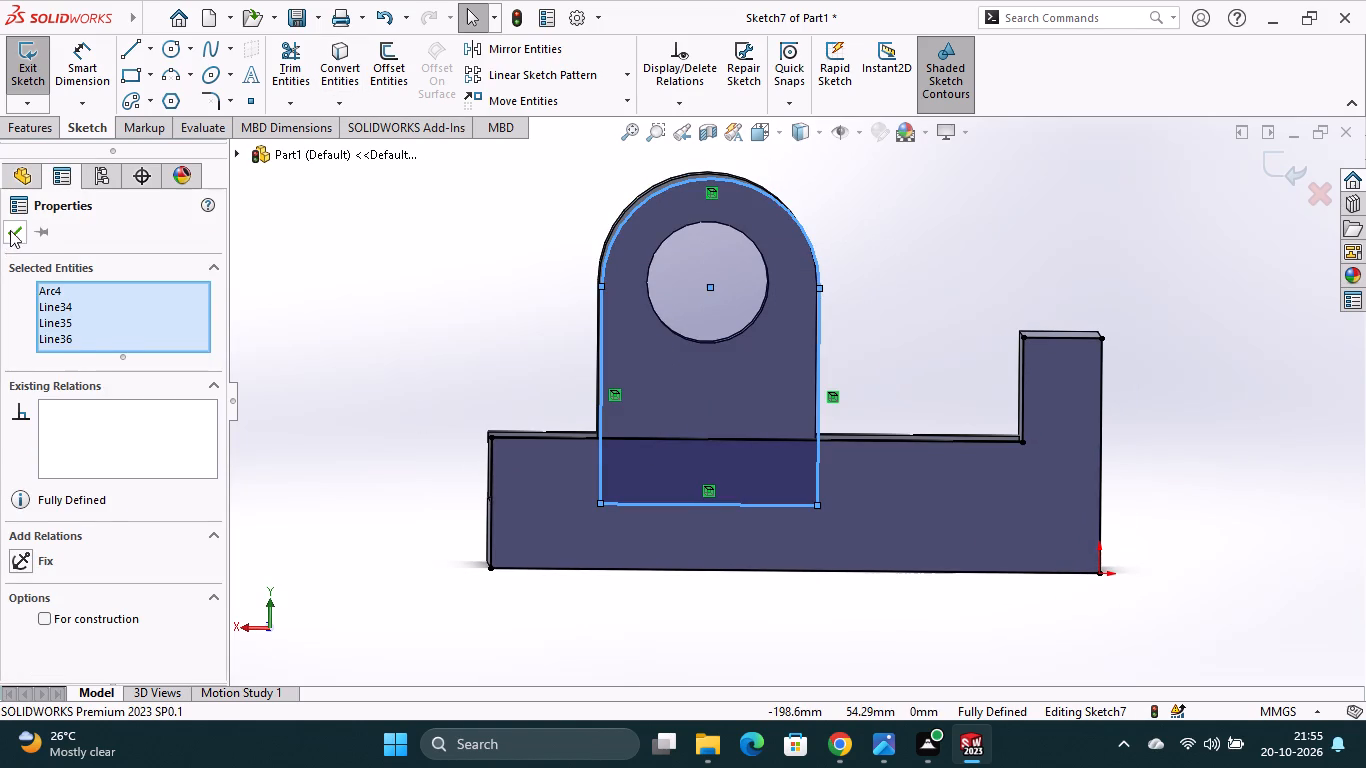
{"action": "left_click", "coordinate": [10, 230]}
Extrude both regions of the converted lug outline 22 mm blind, with the direction reversed into the part and the result merged.
{"action": "middle_click", "coordinate": [909, 366]}
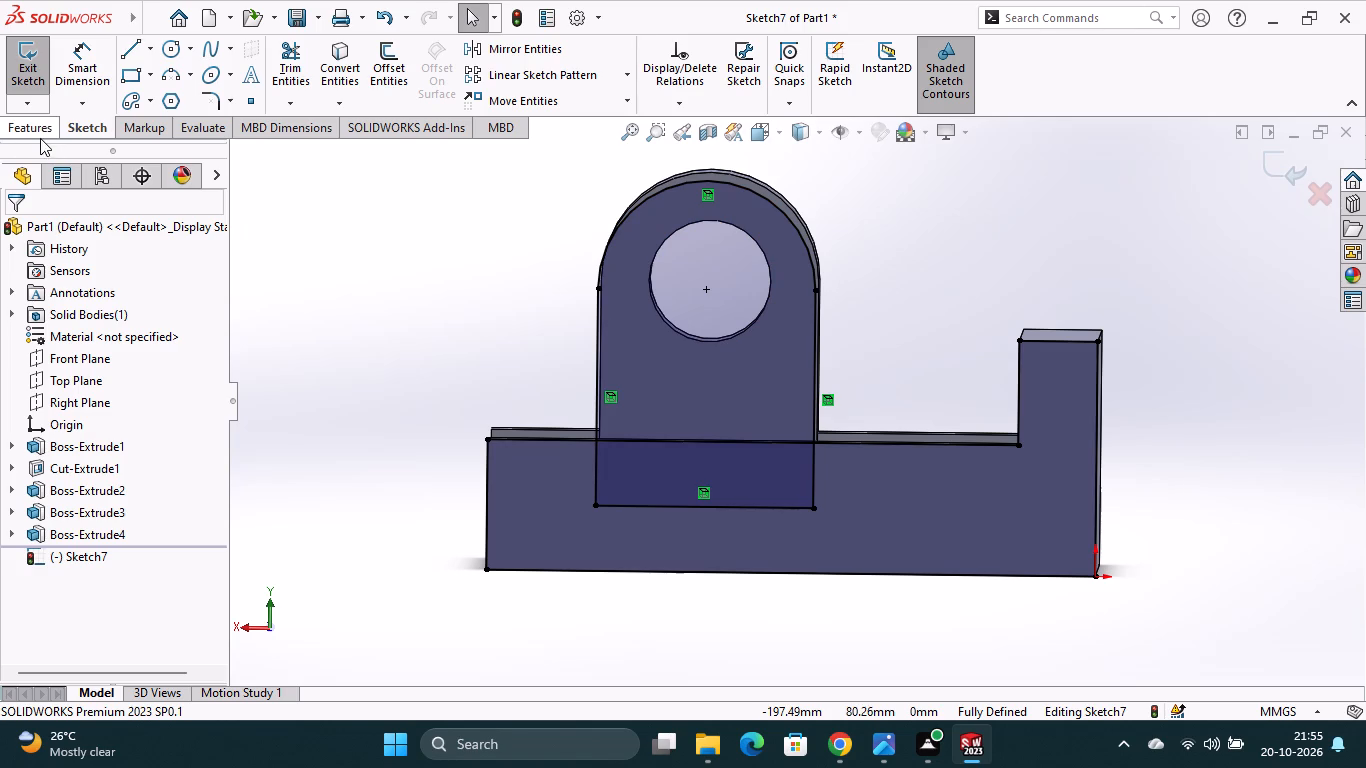
{"action": "left_click", "coordinate": [40, 132]}
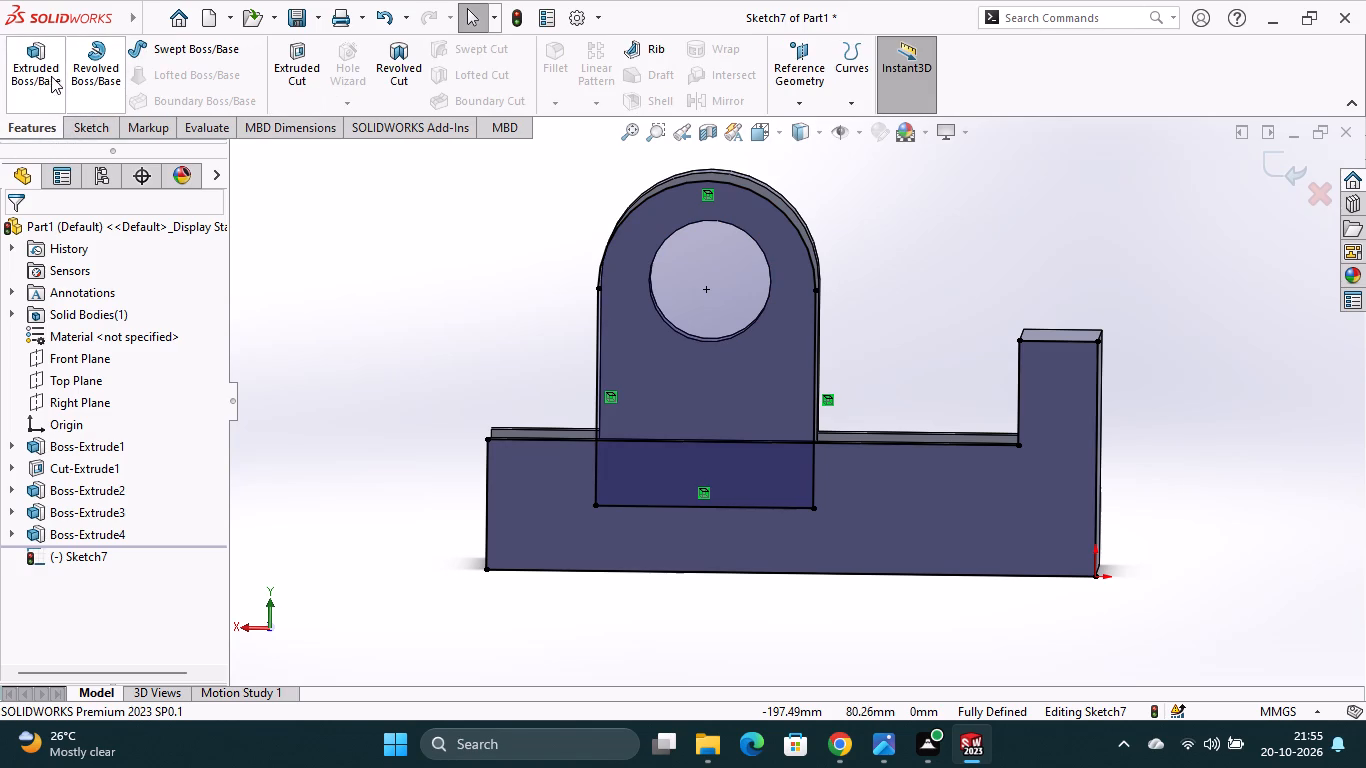
{"action": "left_click", "coordinate": [48, 78]}
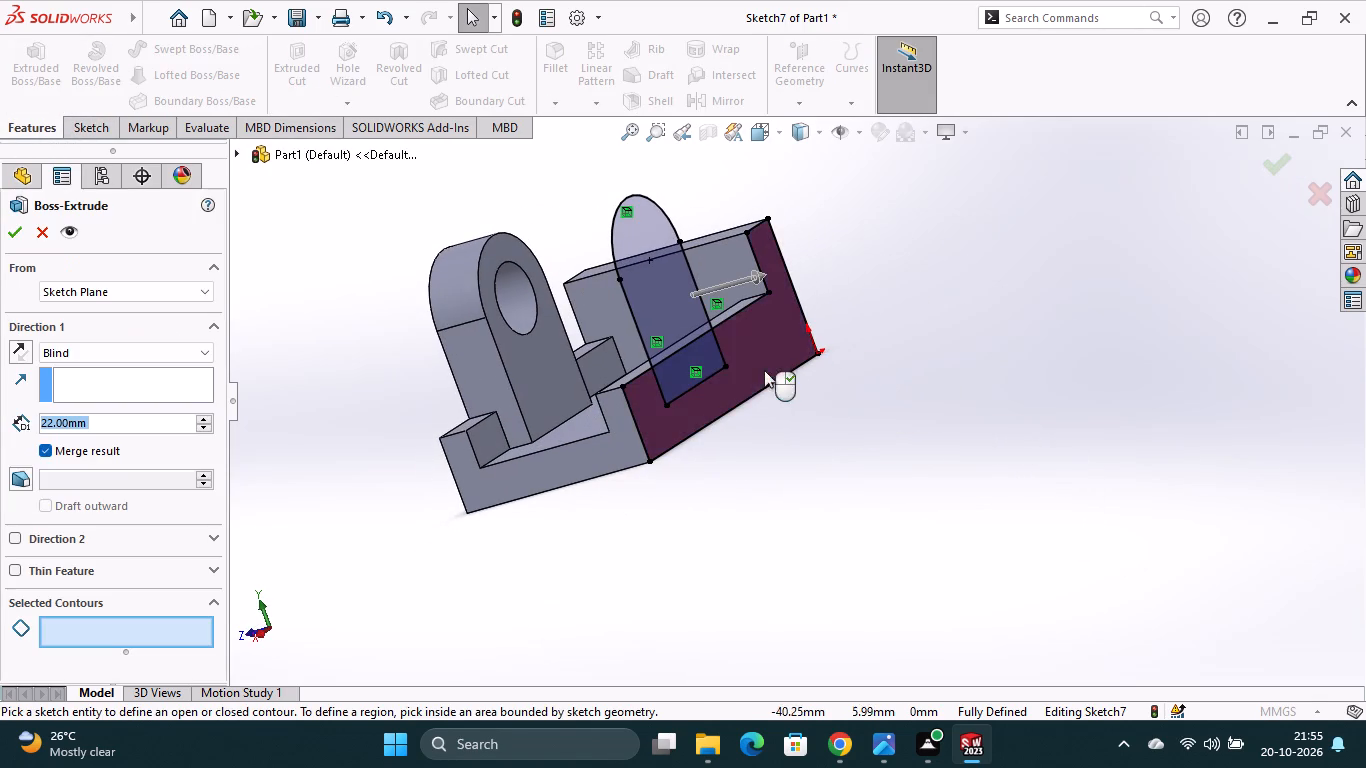
{"action": "left_click", "coordinate": [651, 287]}
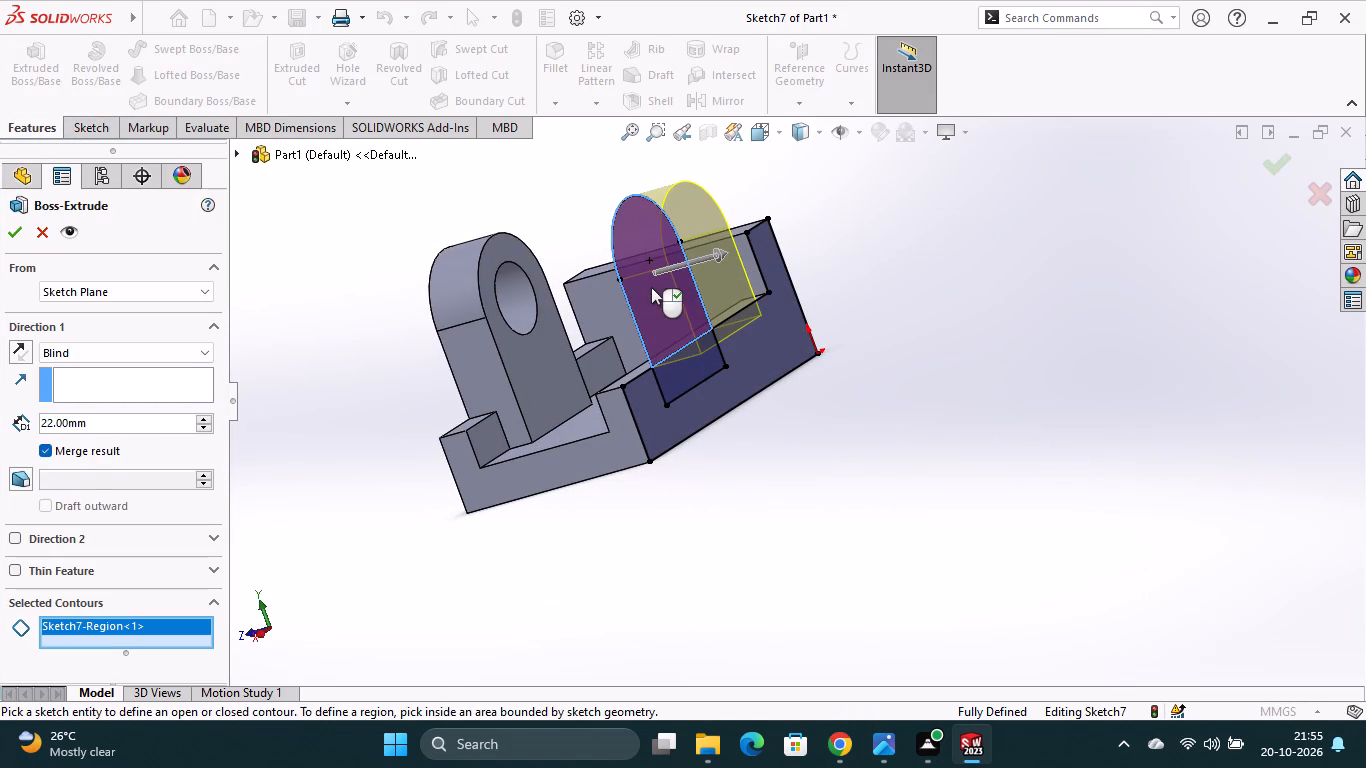
{"action": "left_click", "coordinate": [677, 379]}
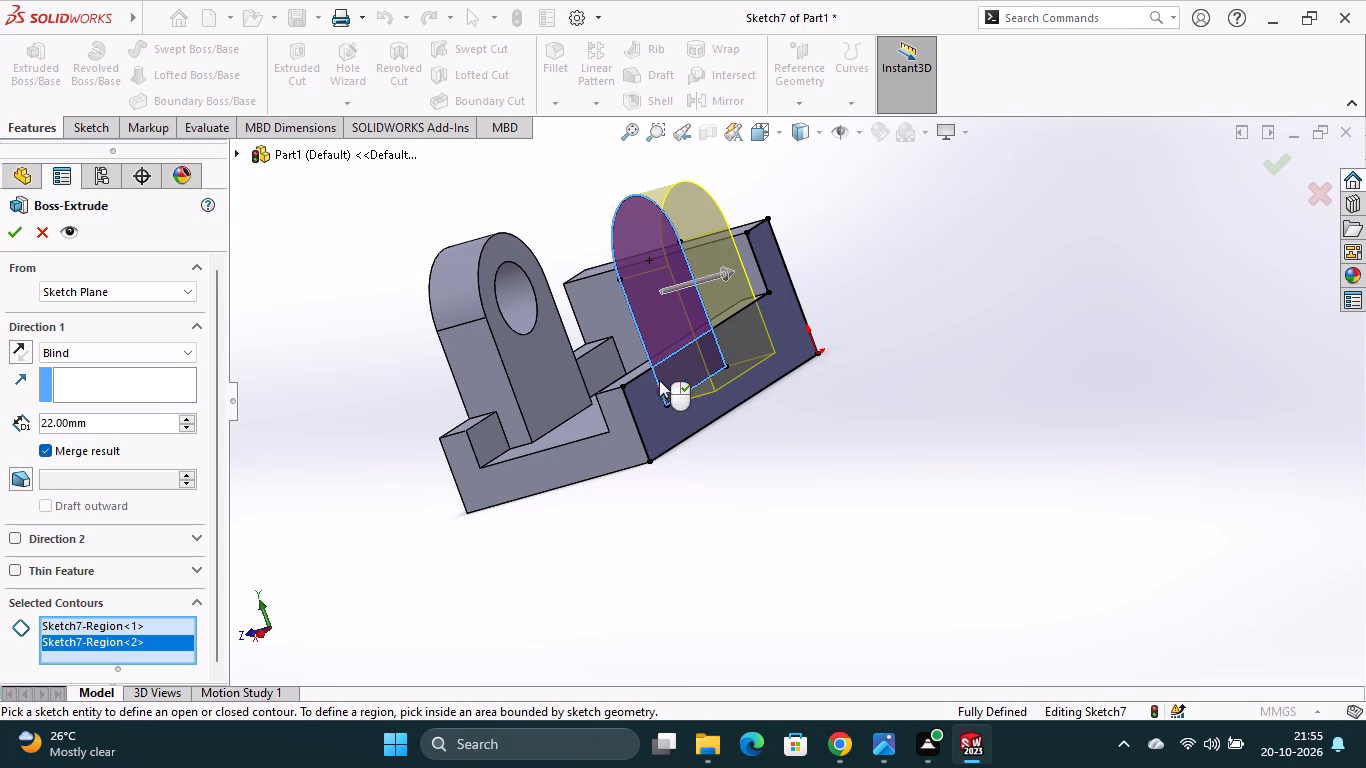
{"action": "left_click", "coordinate": [15, 419]}
{"action": "left_click", "coordinate": [17, 351]}
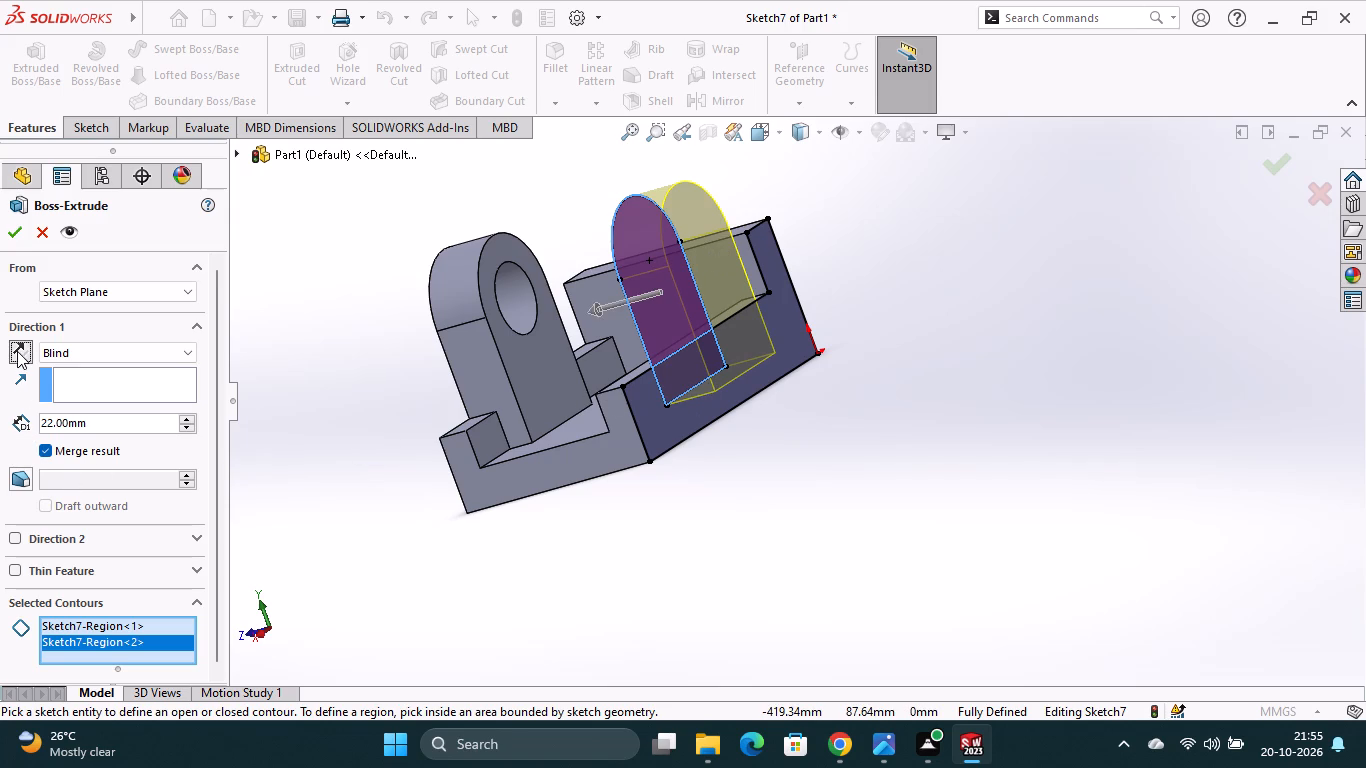
{"action": "left_click", "coordinate": [6, 227]}
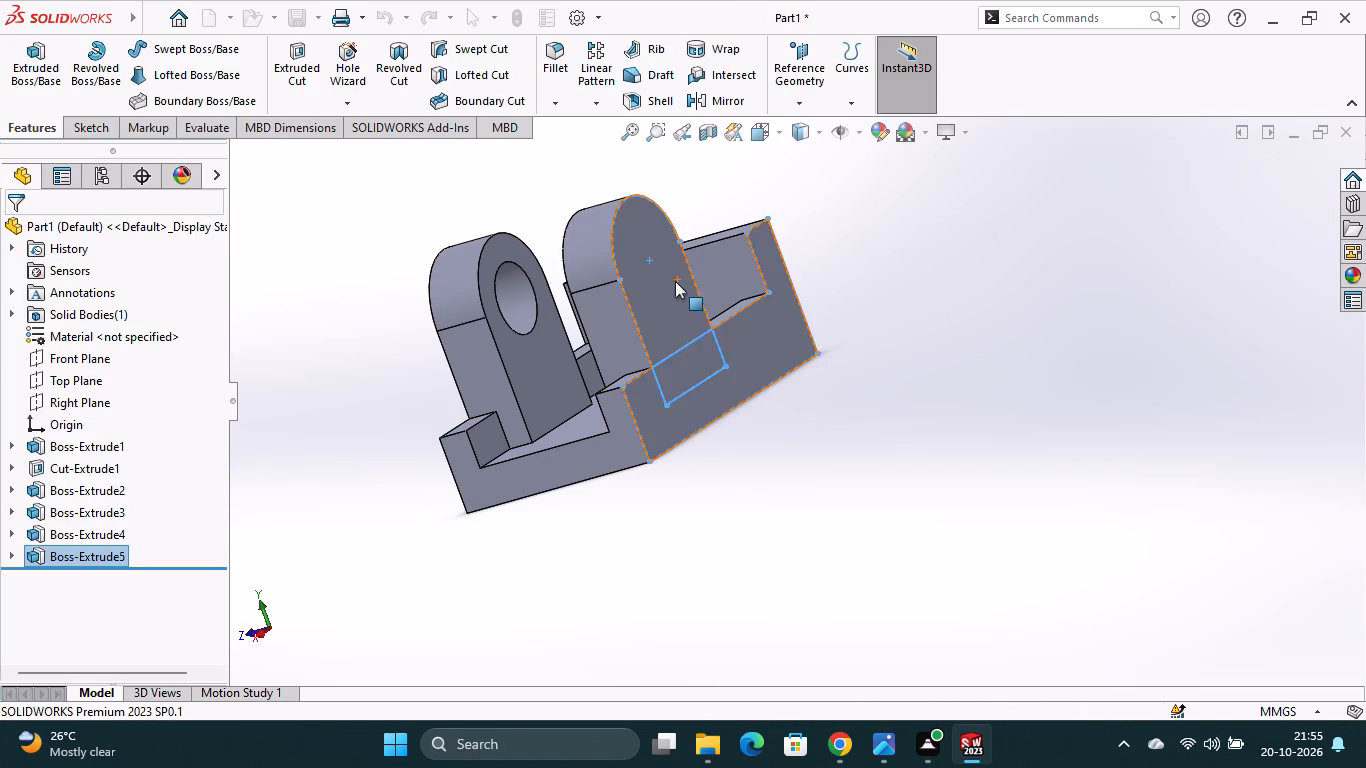
Start a sketch on the outer side face containing the new solid lug, viewed face-on.
{"action": "left_click", "coordinate": [673, 277]}
{"action": "left_click", "coordinate": [761, 226]}
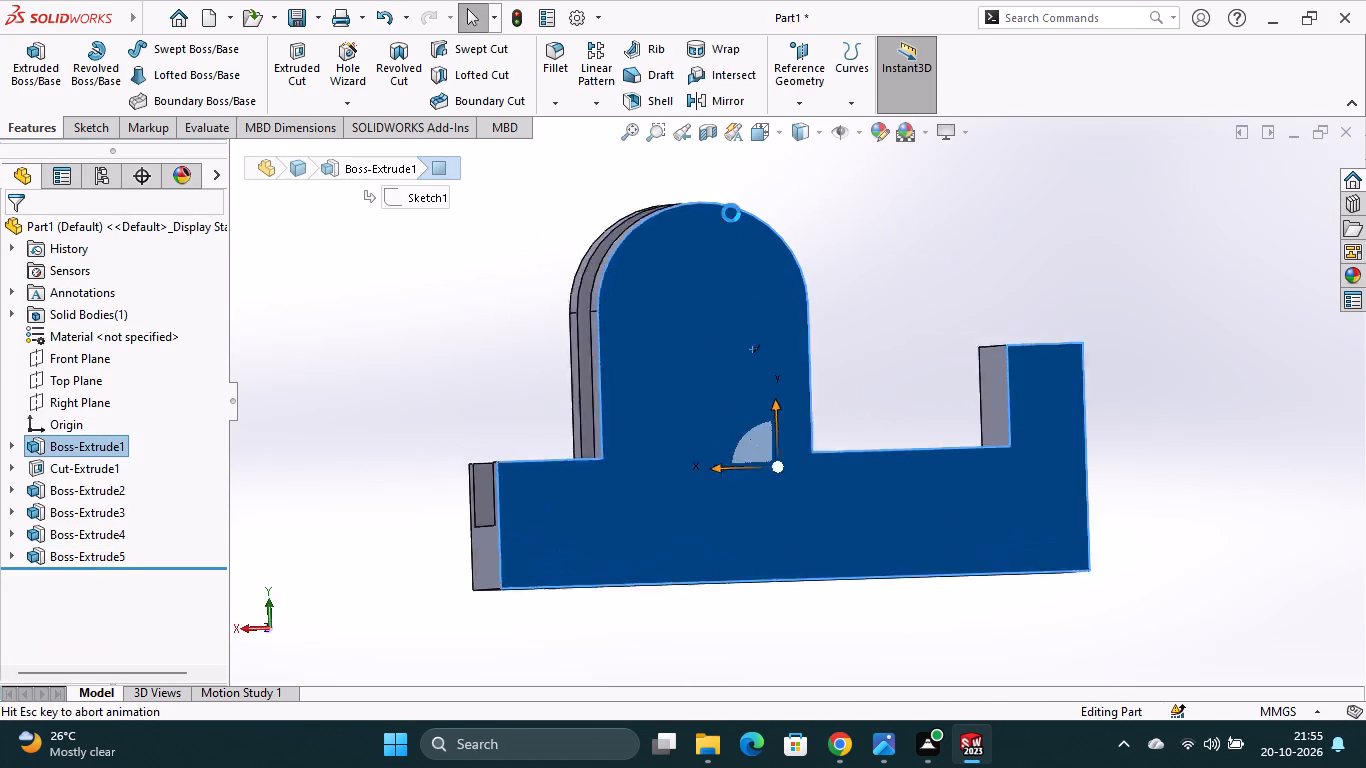
{"action": "left_click", "coordinate": [168, 47]}
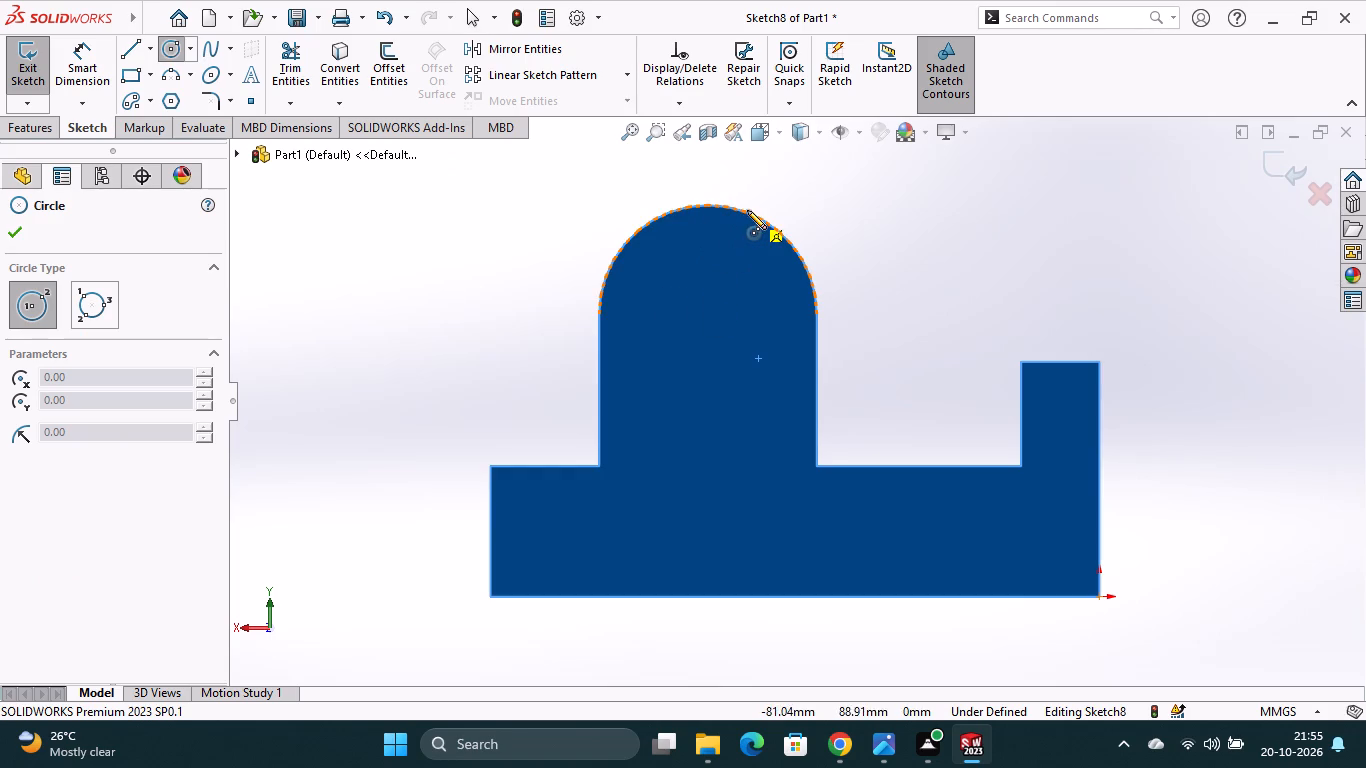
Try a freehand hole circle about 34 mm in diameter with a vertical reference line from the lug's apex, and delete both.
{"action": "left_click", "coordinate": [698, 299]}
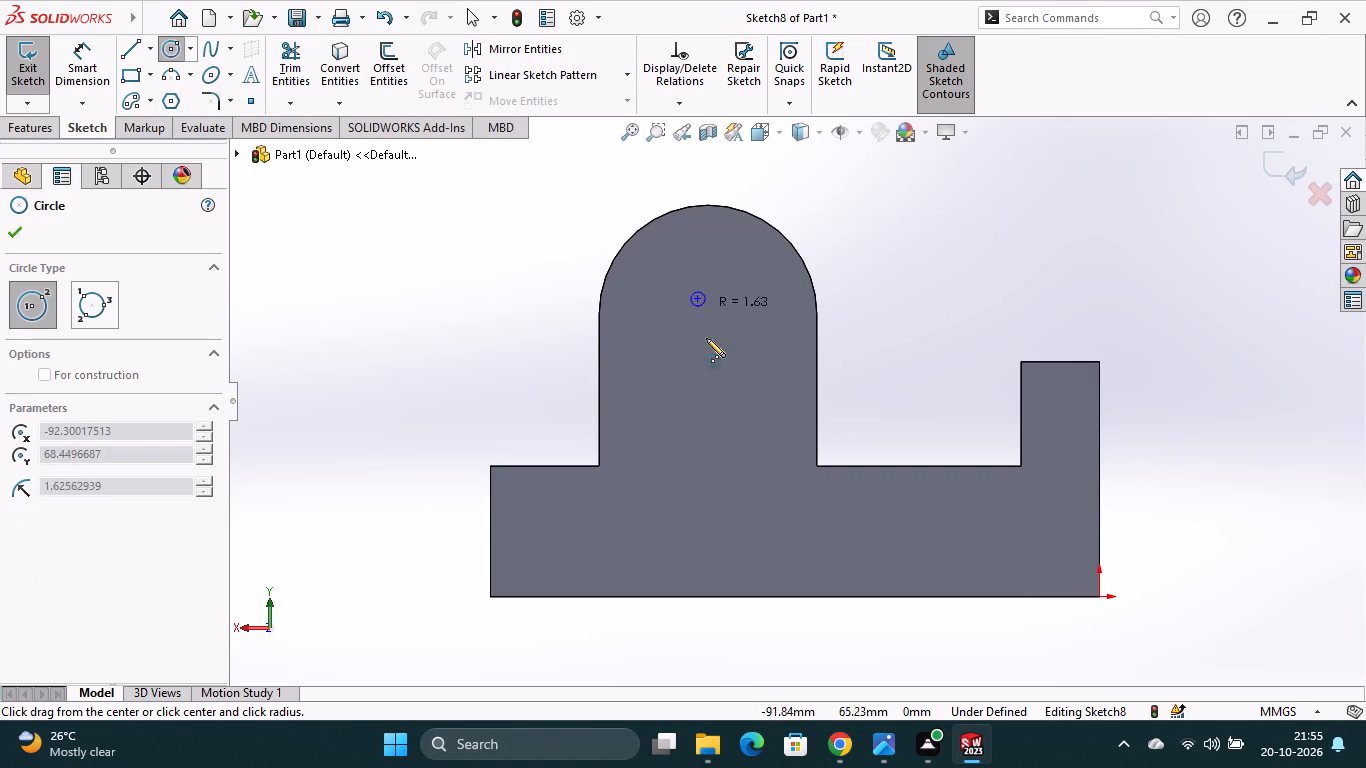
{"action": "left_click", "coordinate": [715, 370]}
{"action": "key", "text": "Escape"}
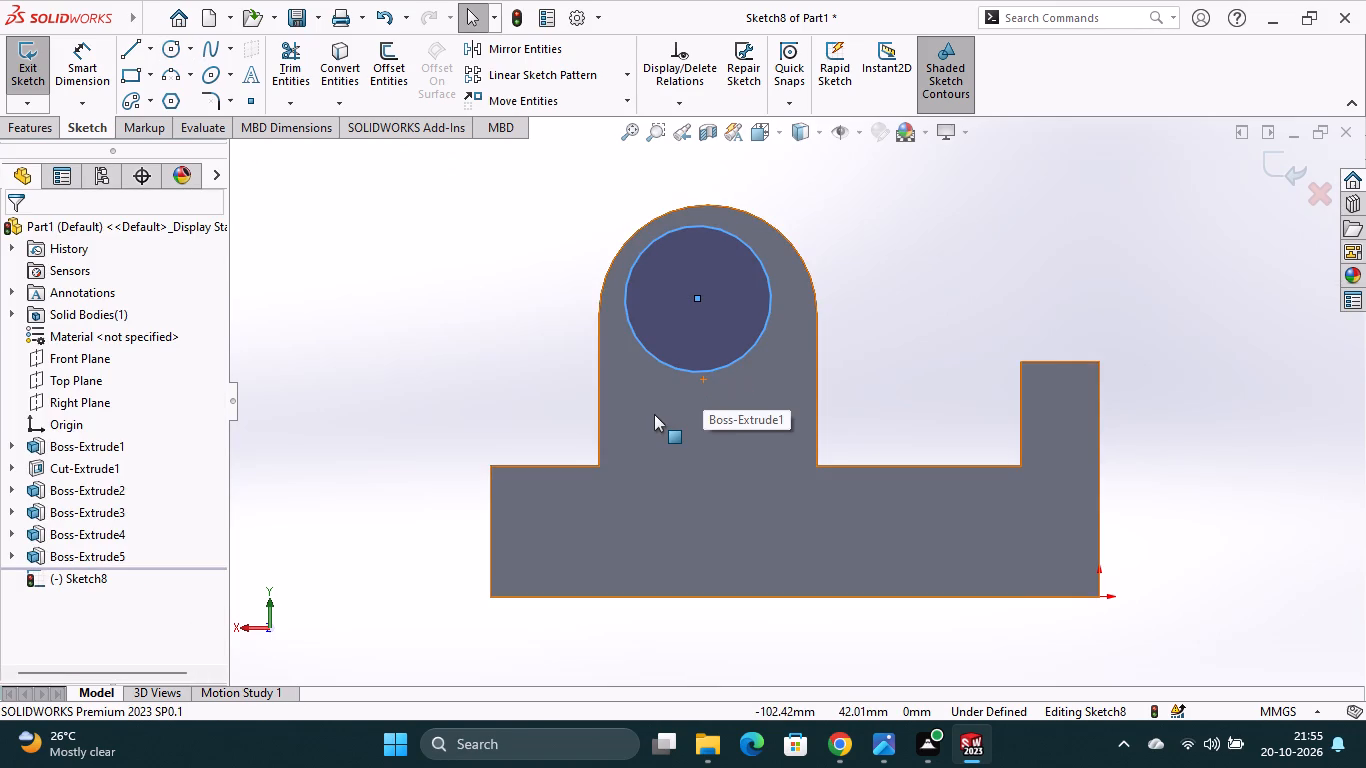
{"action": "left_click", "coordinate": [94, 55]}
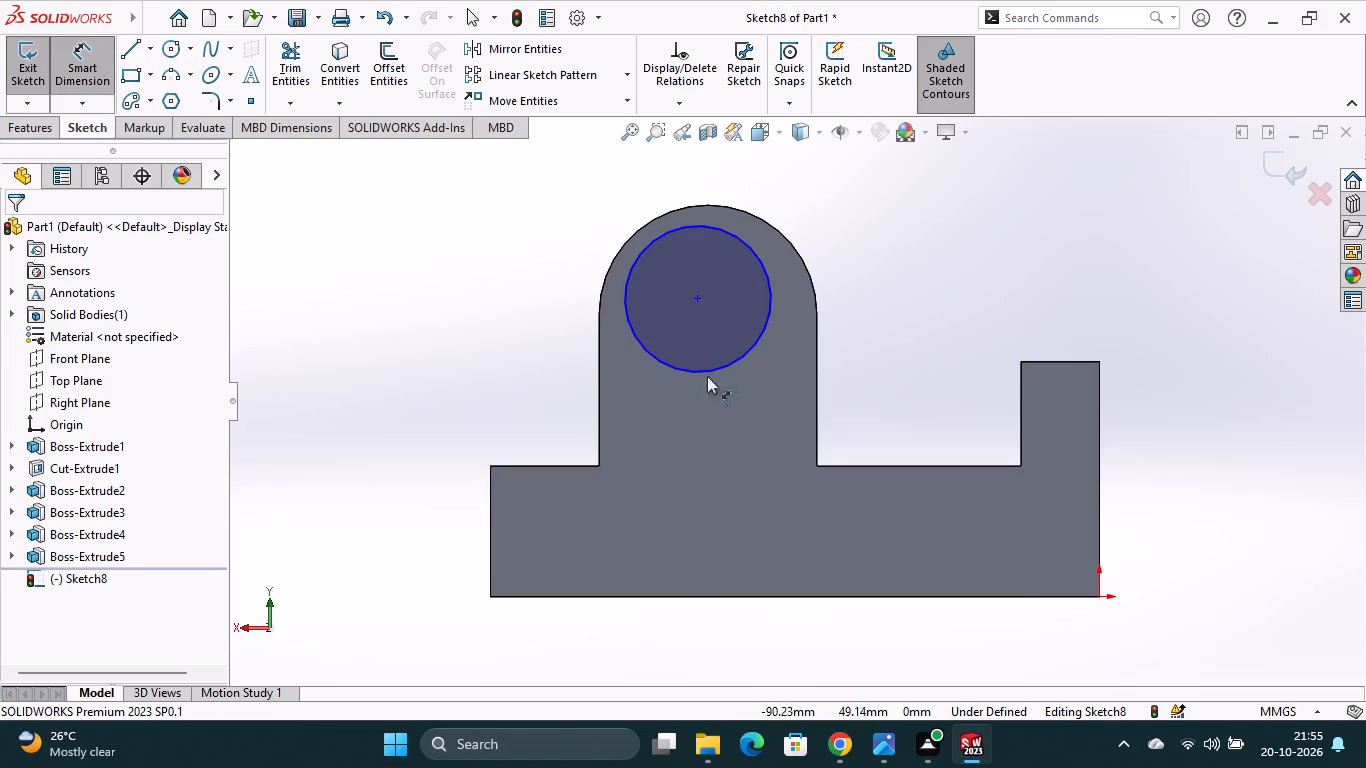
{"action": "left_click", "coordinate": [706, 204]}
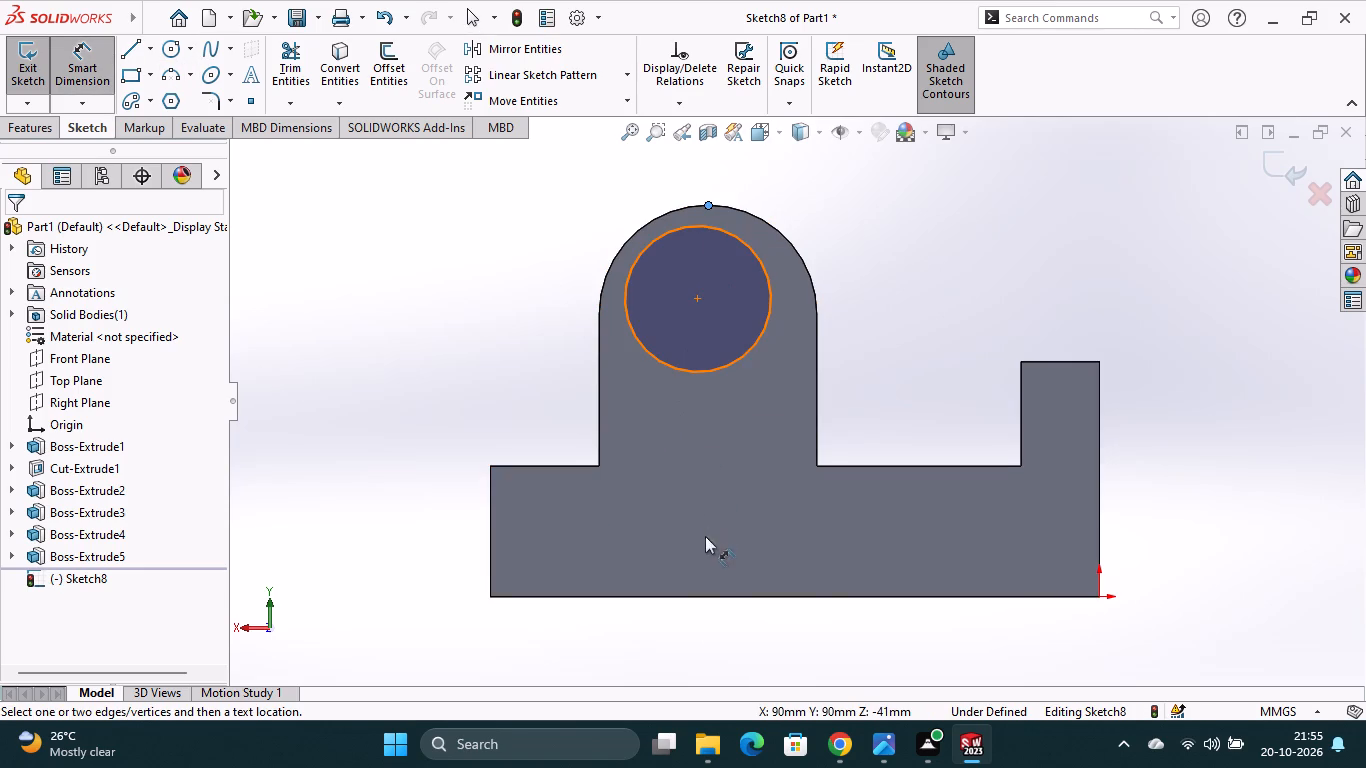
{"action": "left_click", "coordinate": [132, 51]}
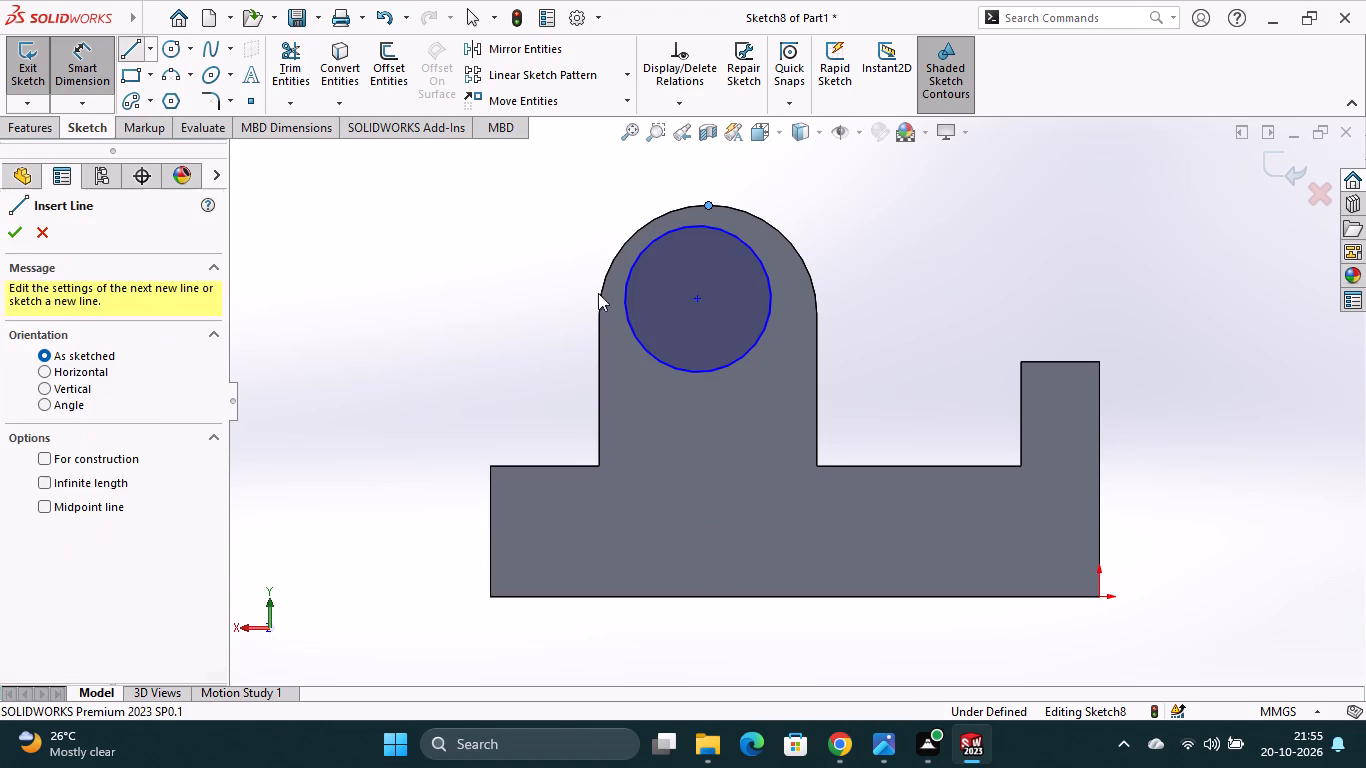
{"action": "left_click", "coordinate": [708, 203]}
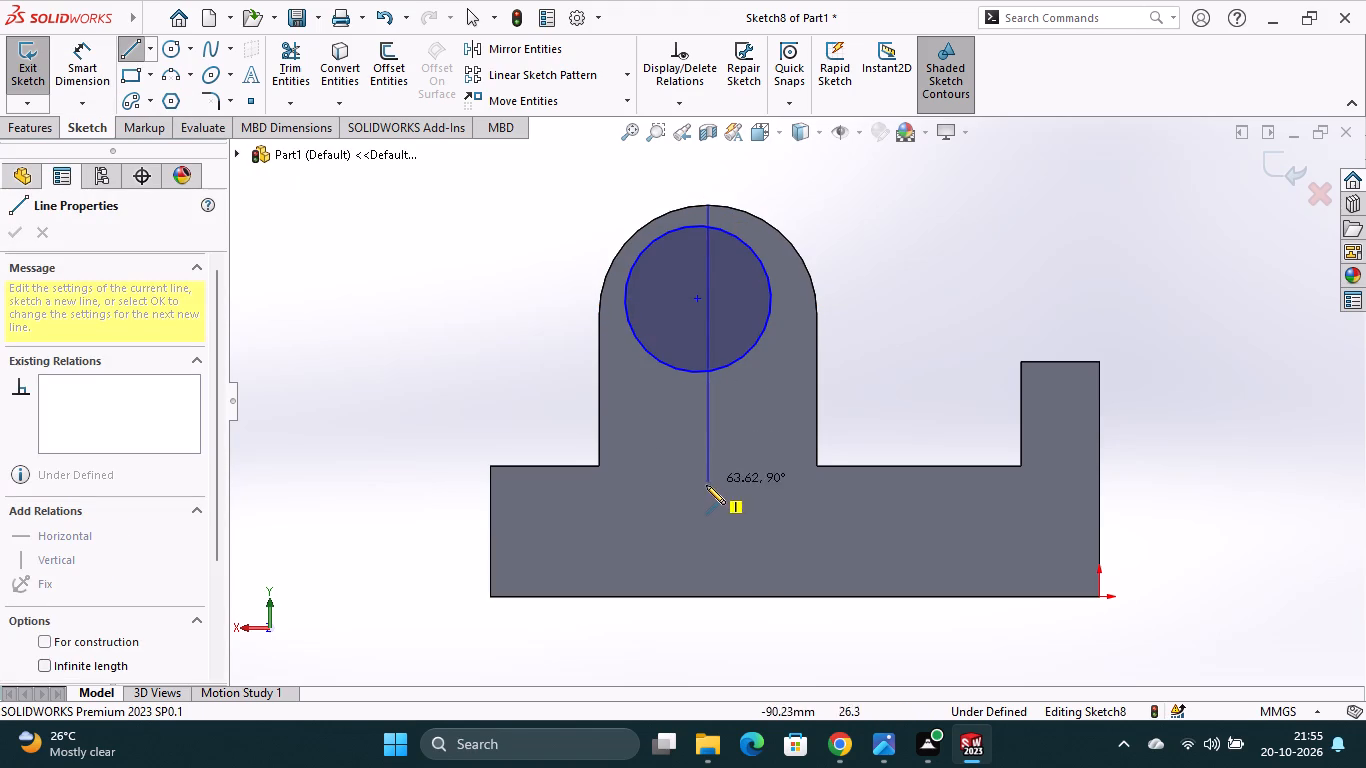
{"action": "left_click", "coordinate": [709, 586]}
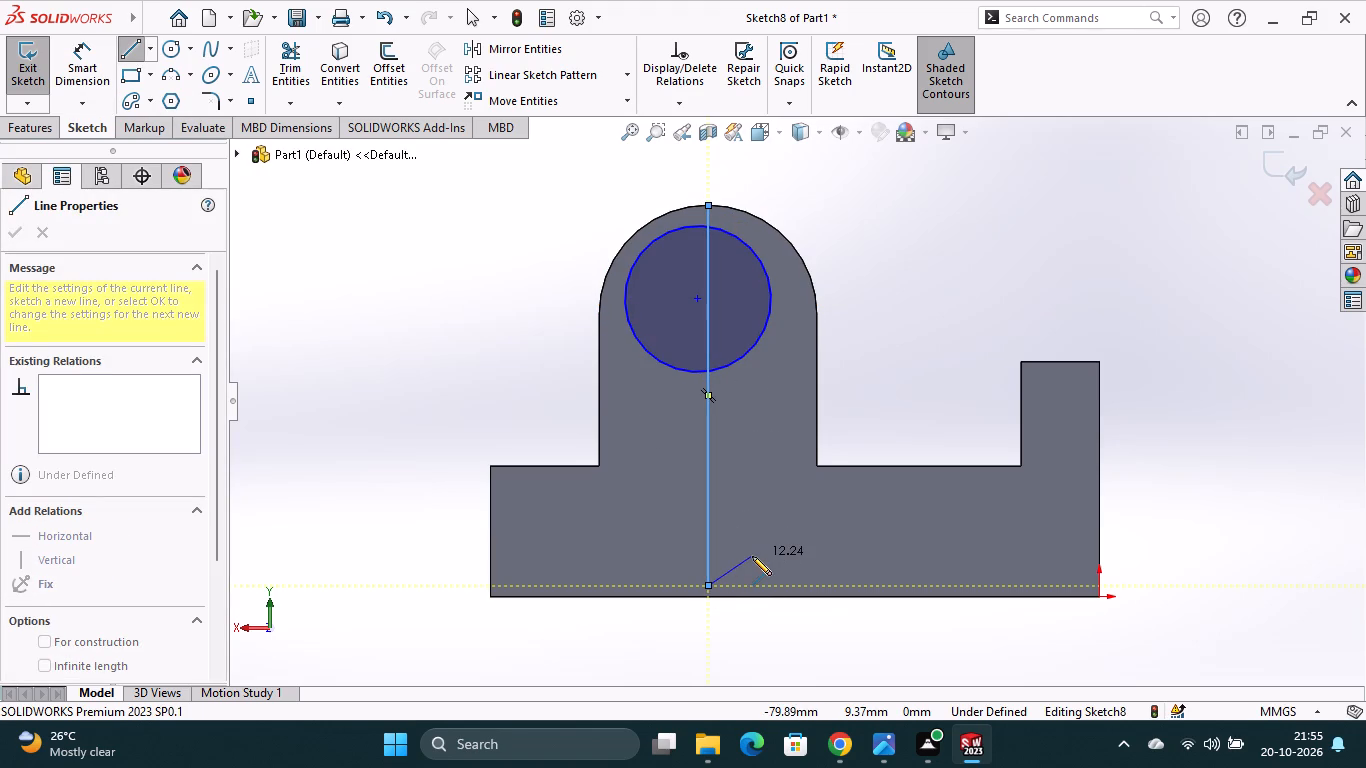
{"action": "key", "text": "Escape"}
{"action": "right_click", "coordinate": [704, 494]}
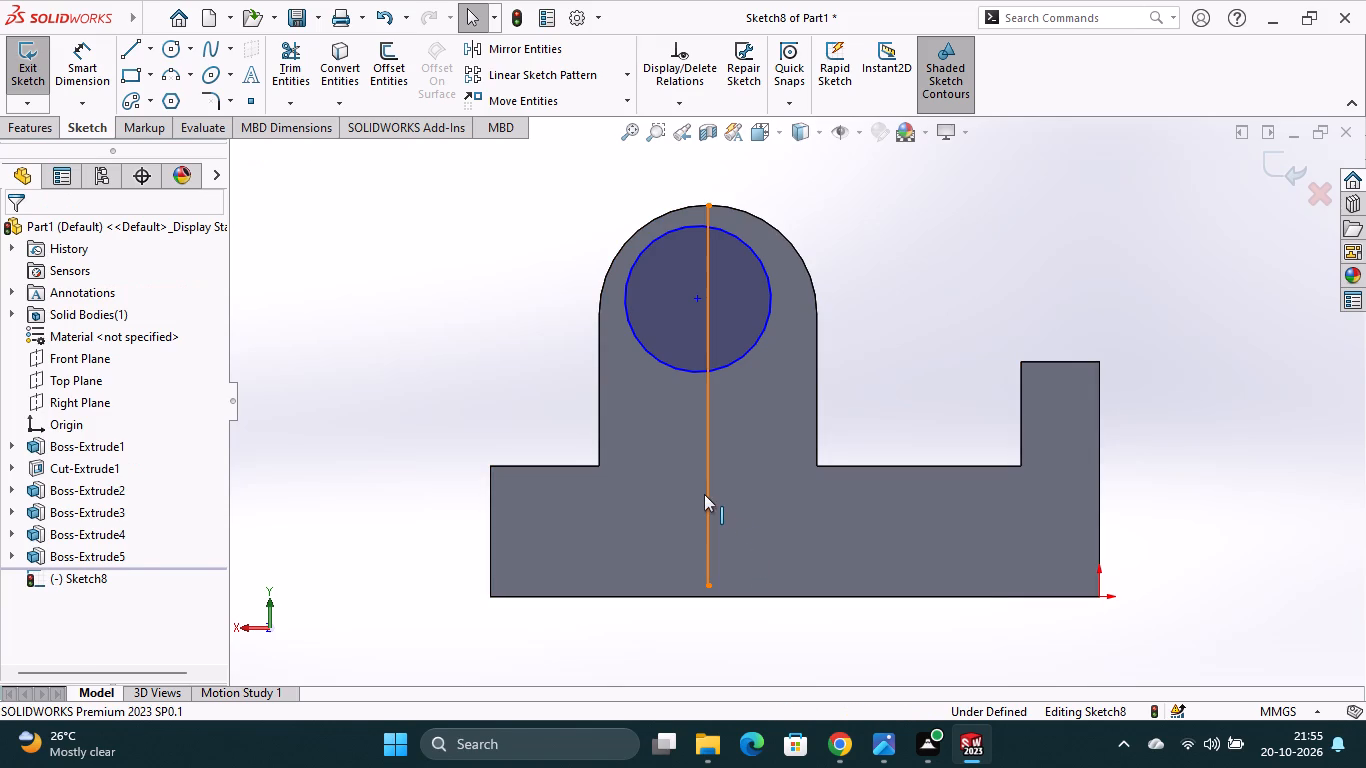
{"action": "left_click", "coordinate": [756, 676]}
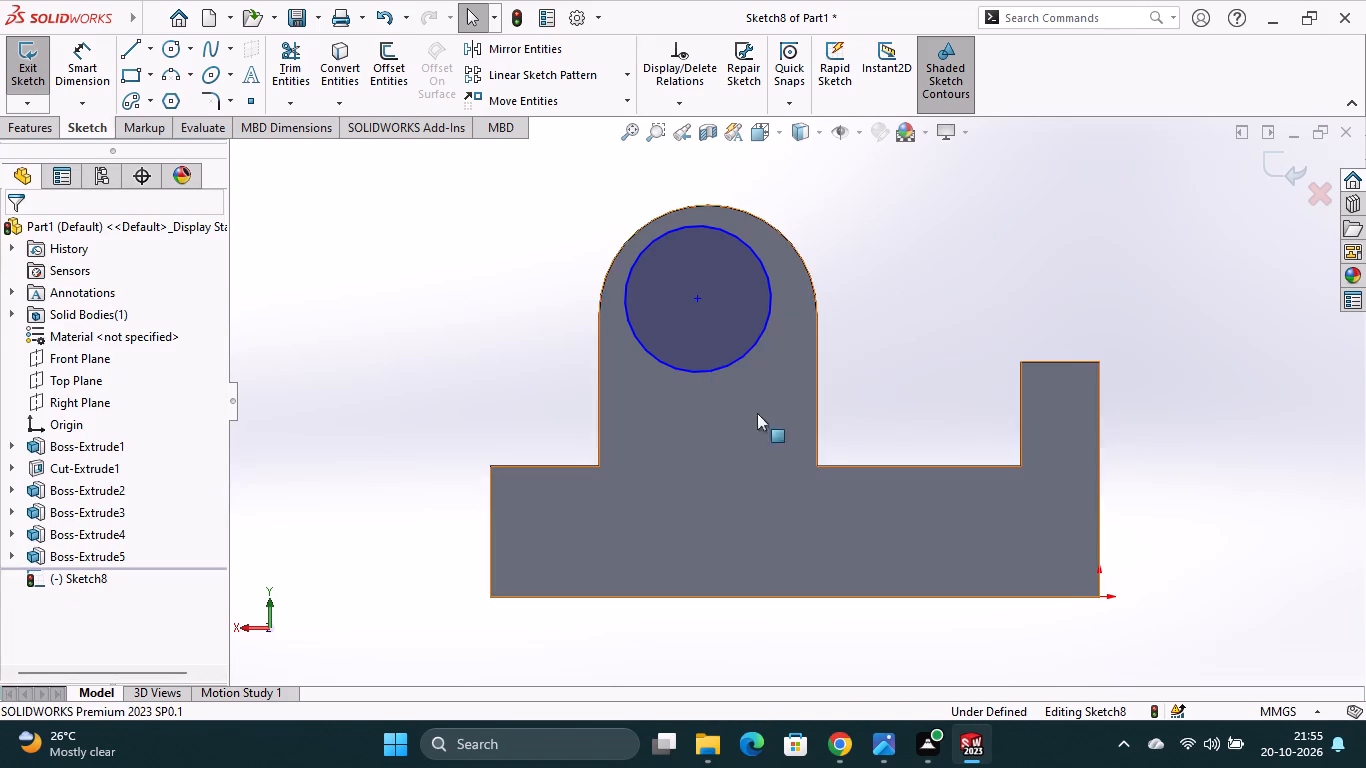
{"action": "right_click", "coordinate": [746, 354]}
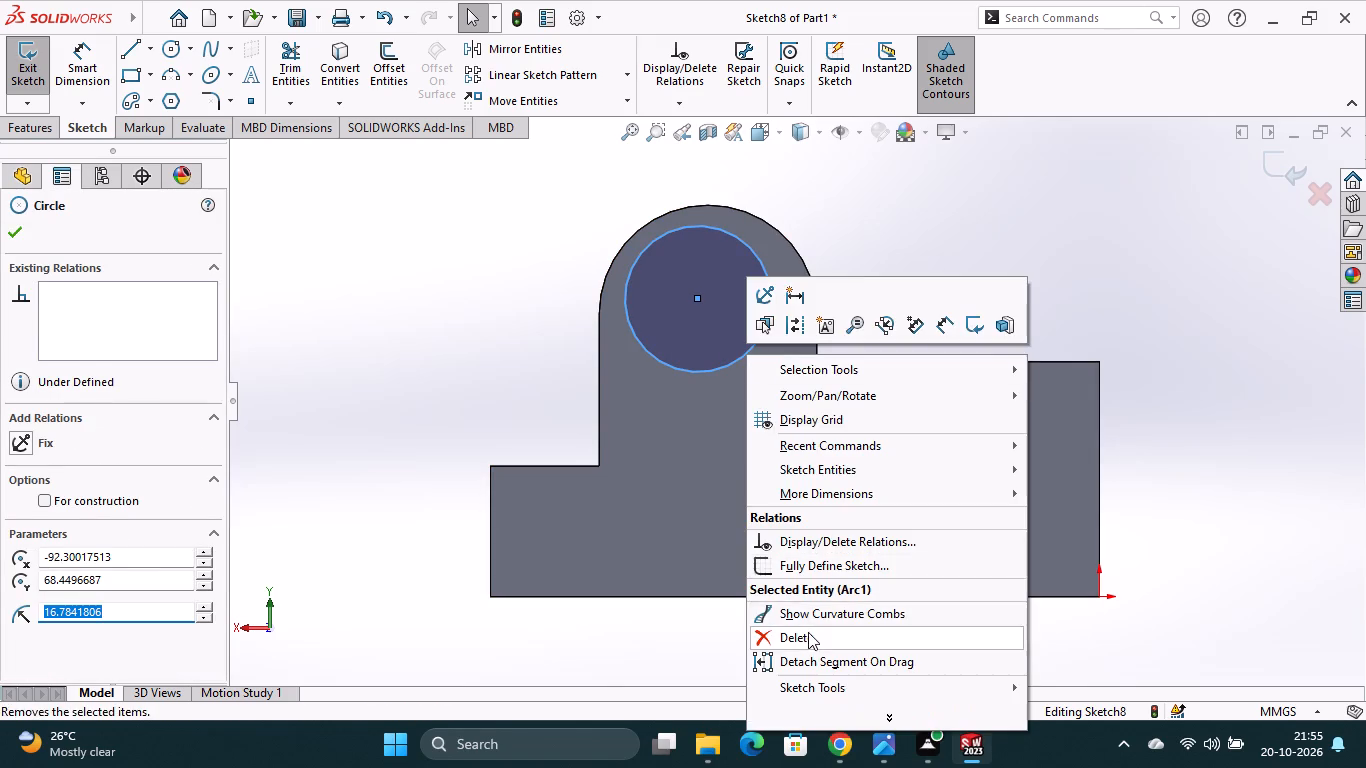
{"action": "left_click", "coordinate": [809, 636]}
Draw a horizontal centerline across the lug, joining the two endpoints of its rounded top.
{"action": "middle_click", "coordinate": [904, 339]}
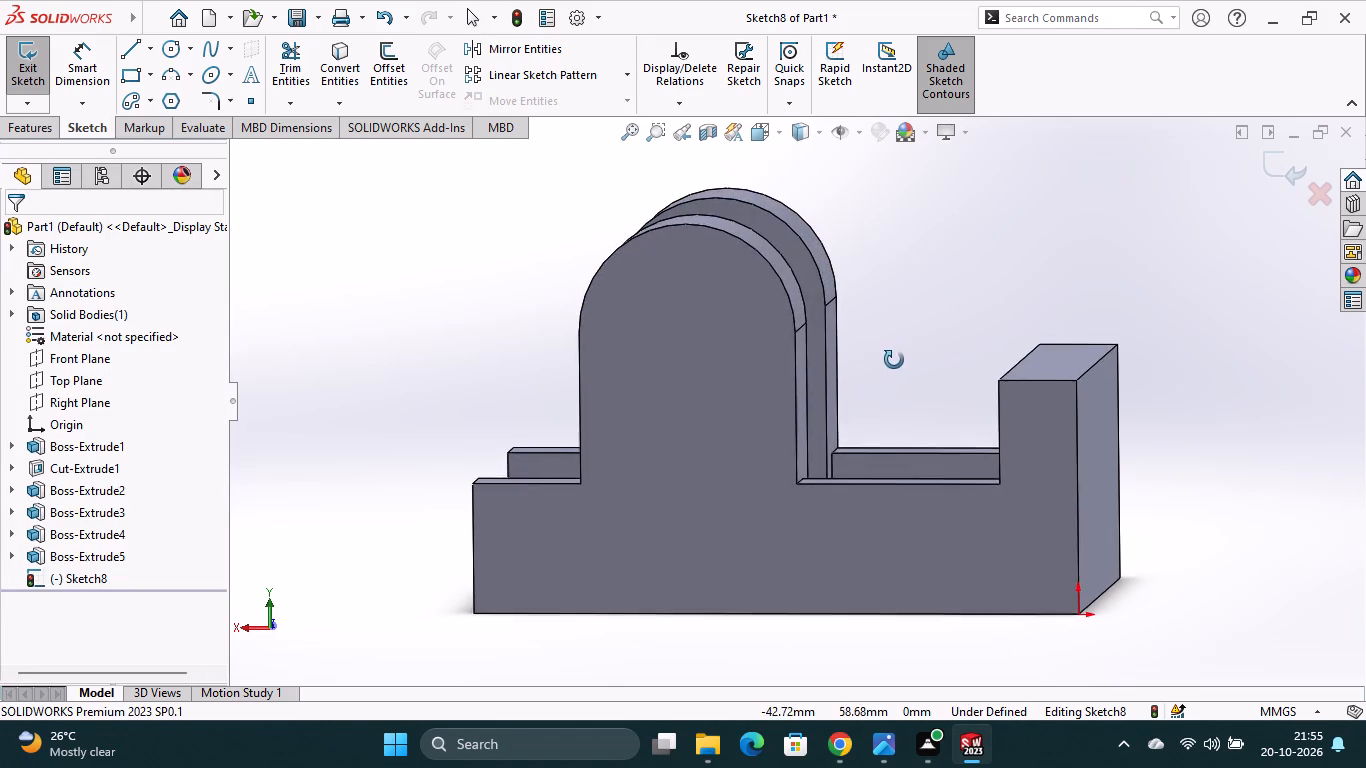
{"action": "scroll", "coordinate": [906, 339], "scroll_direction": "up", "scroll_amount": 1}
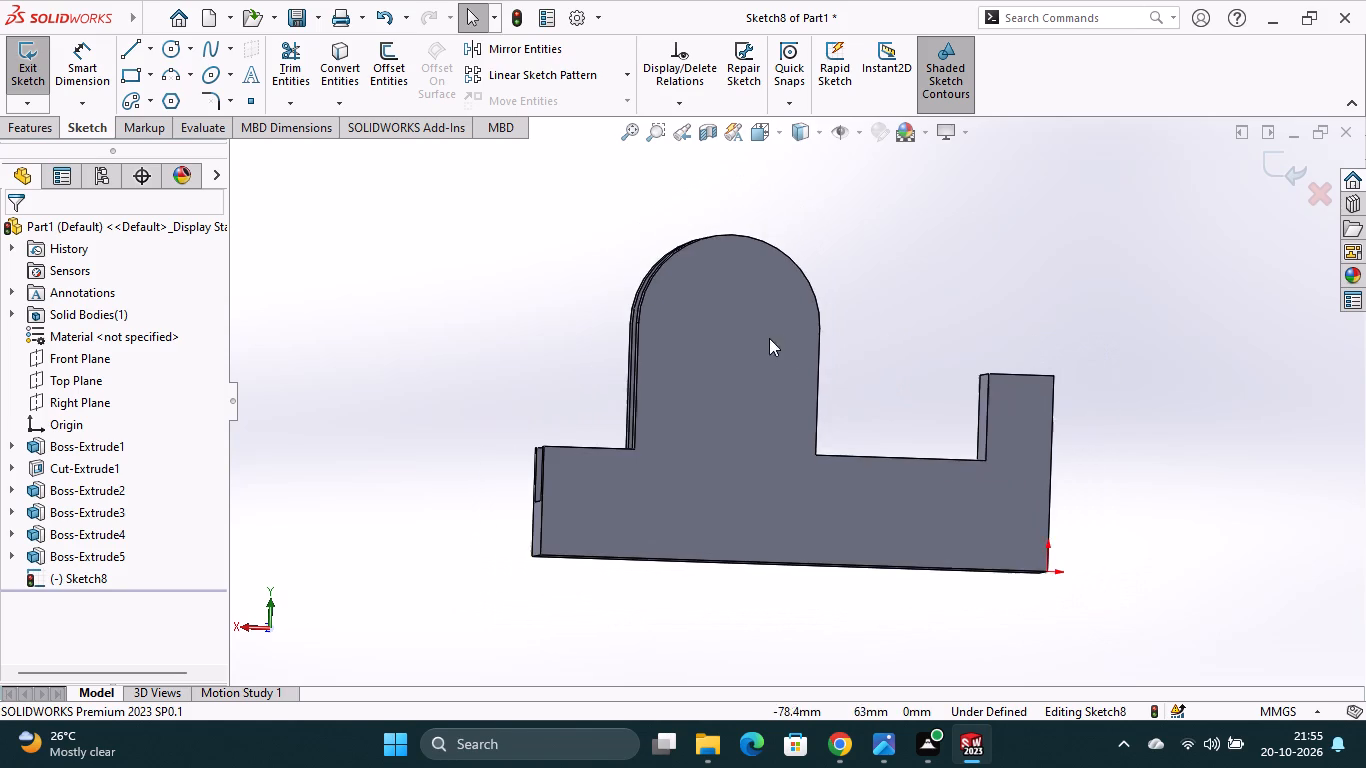
{"action": "left_click", "coordinate": [742, 383]}
{"action": "left_click", "coordinate": [781, 141]}
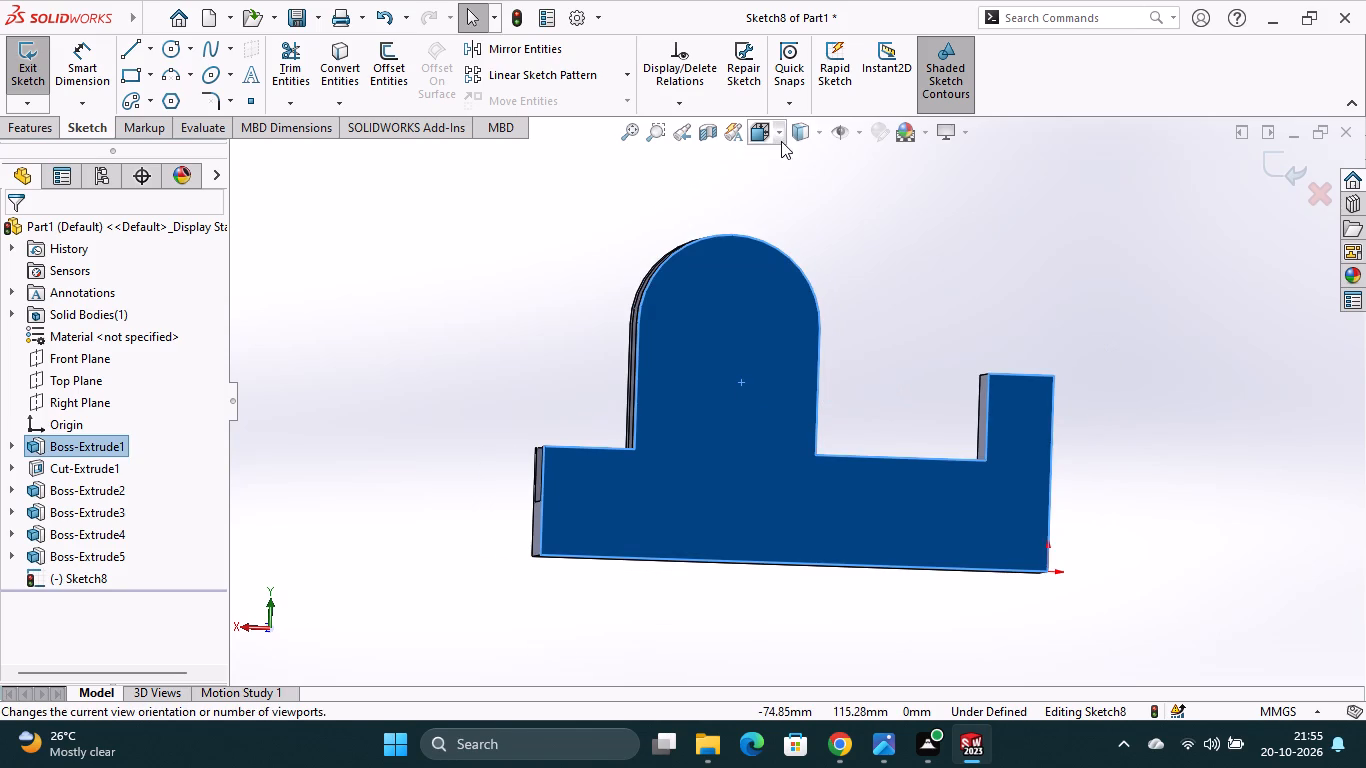
{"action": "left_click", "coordinate": [871, 249]}
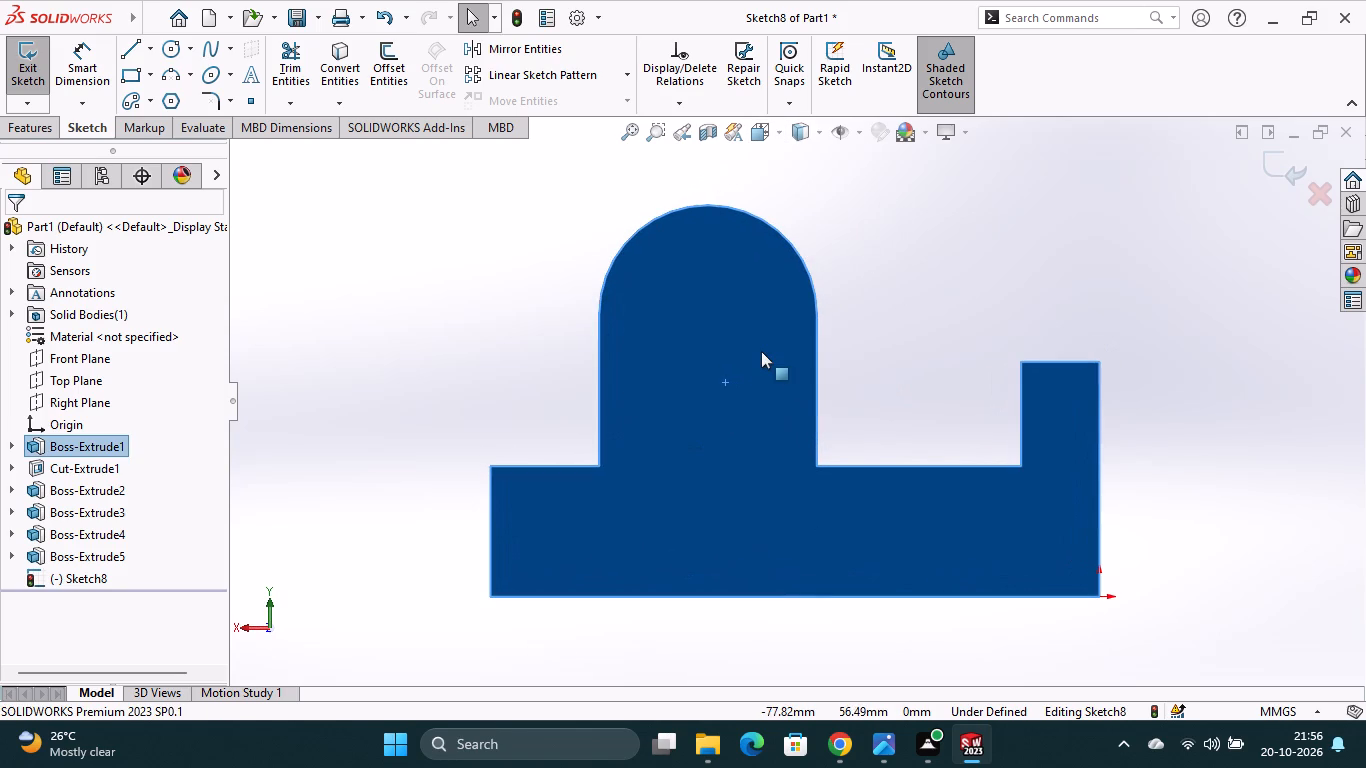
{"action": "left_click", "coordinate": [151, 53]}
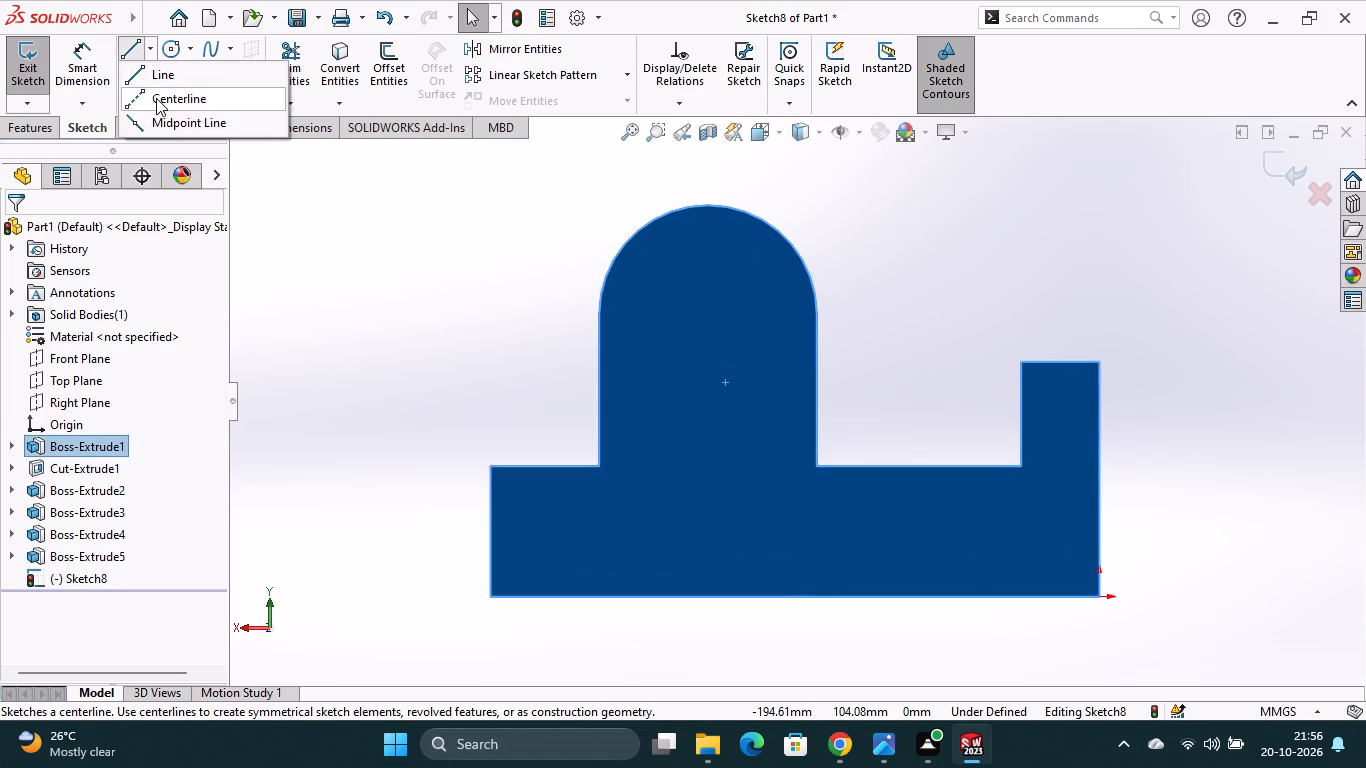
{"action": "left_click", "coordinate": [156, 100]}
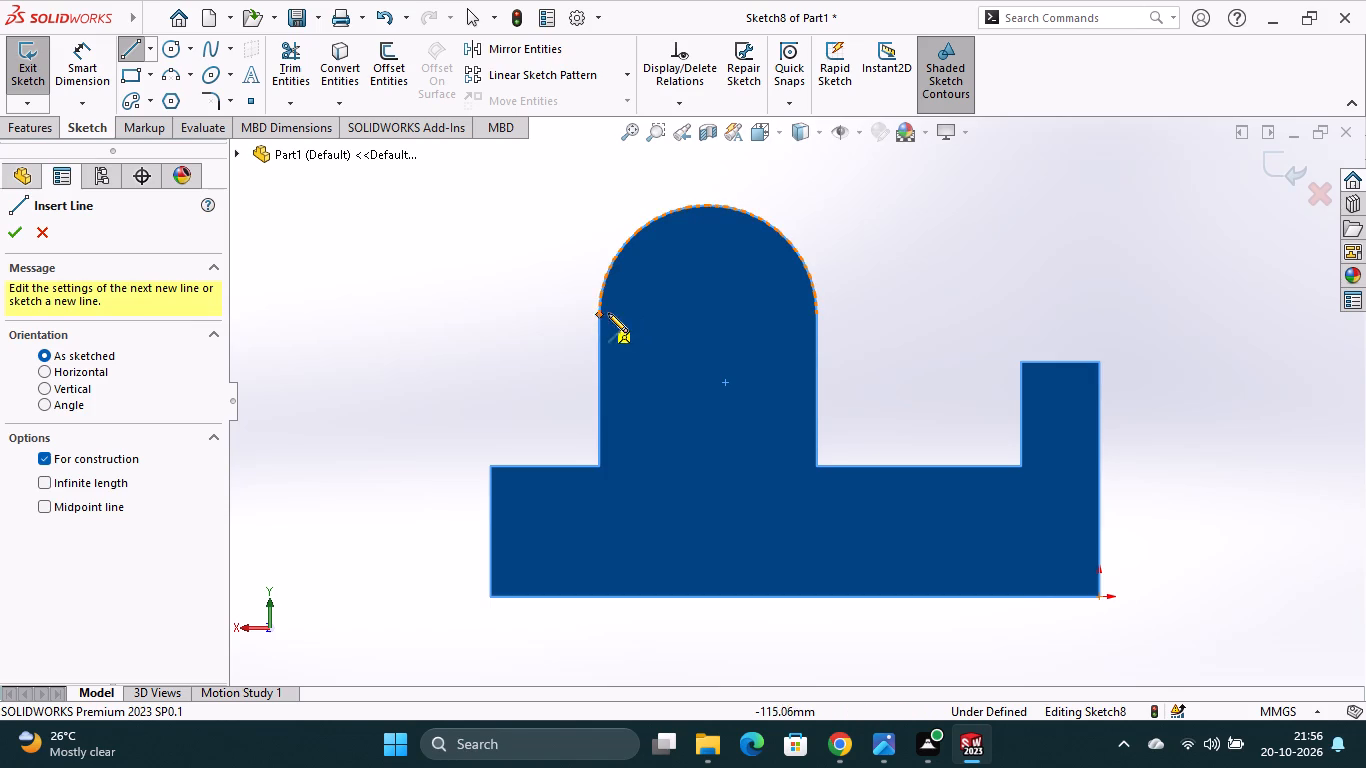
{"action": "left_click", "coordinate": [597, 316]}
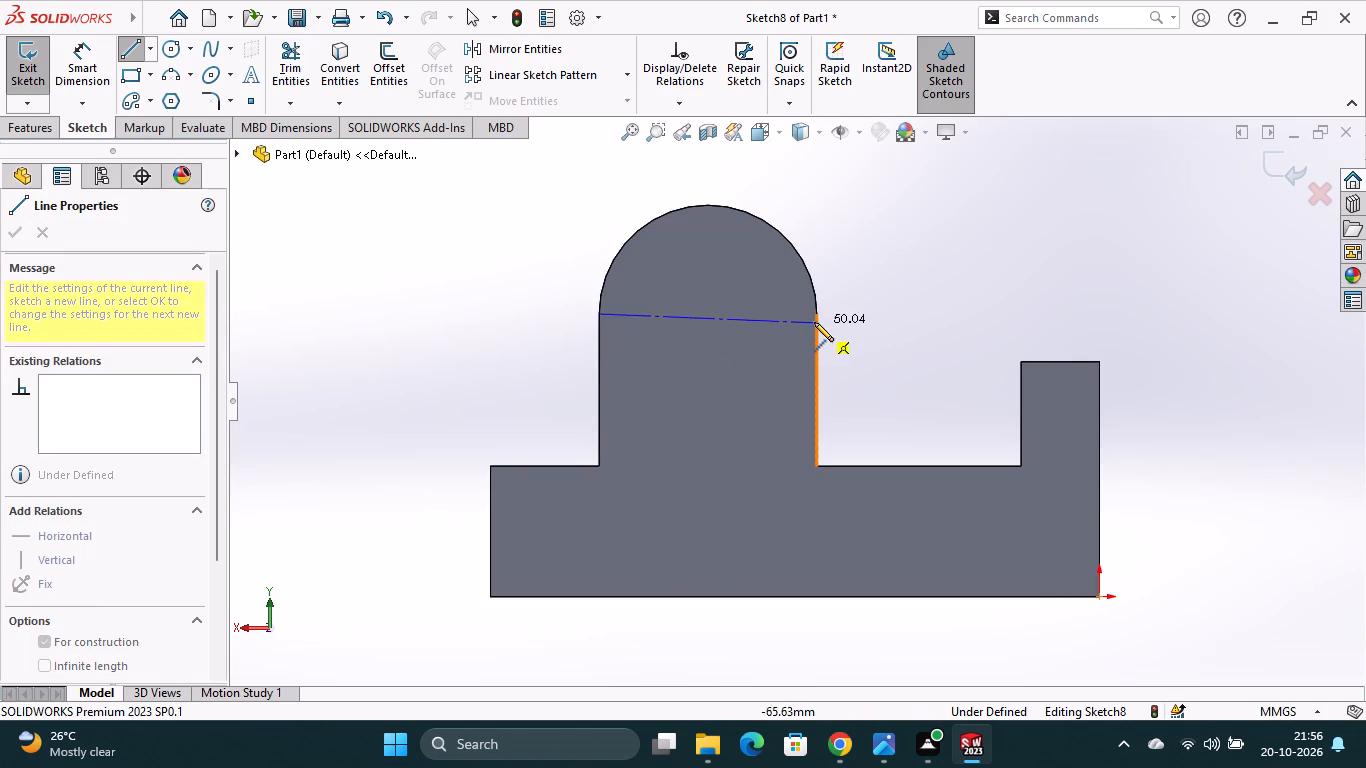
{"action": "left_click", "coordinate": [815, 316]}
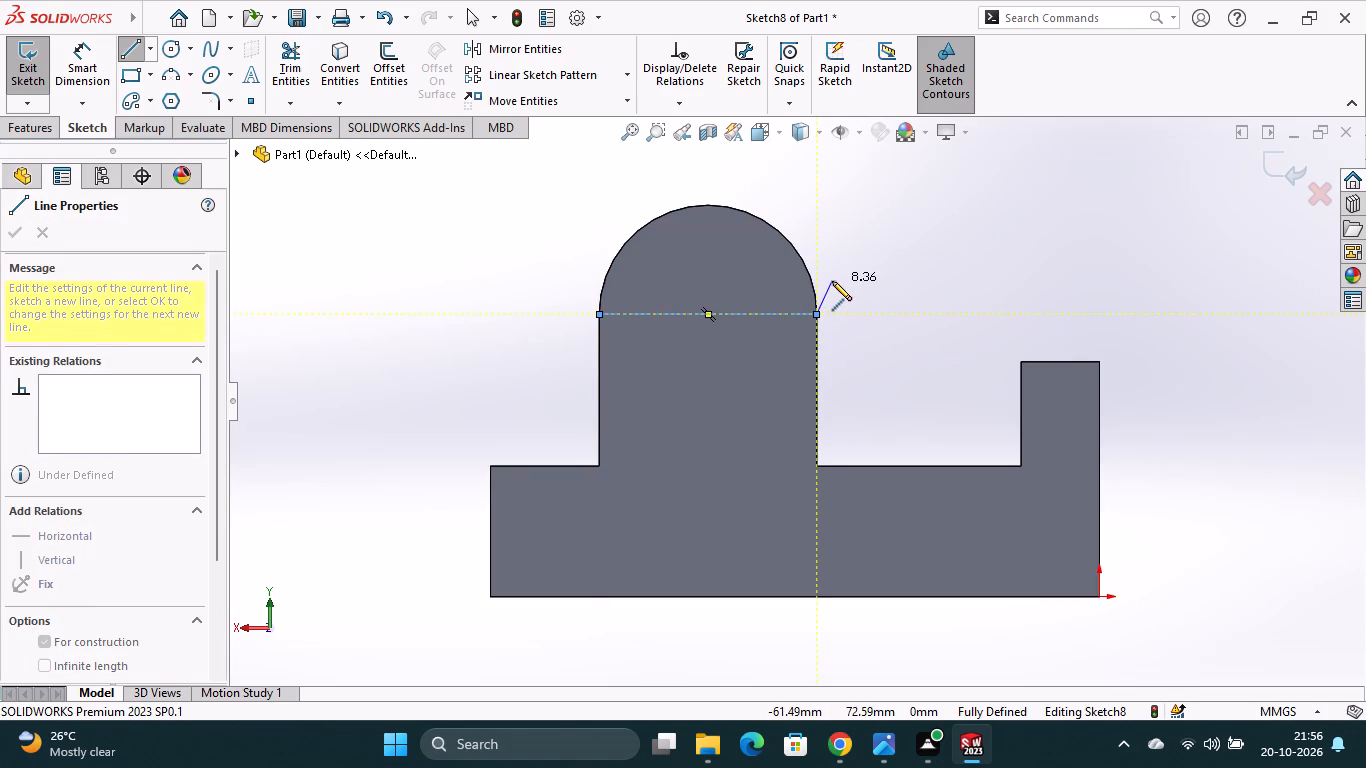
{"action": "key", "text": "Escape"}
Sketch a circle centred on the centerline's midpoint and dimension its diameter to 28 mm.
{"action": "left_click", "coordinate": [168, 49]}
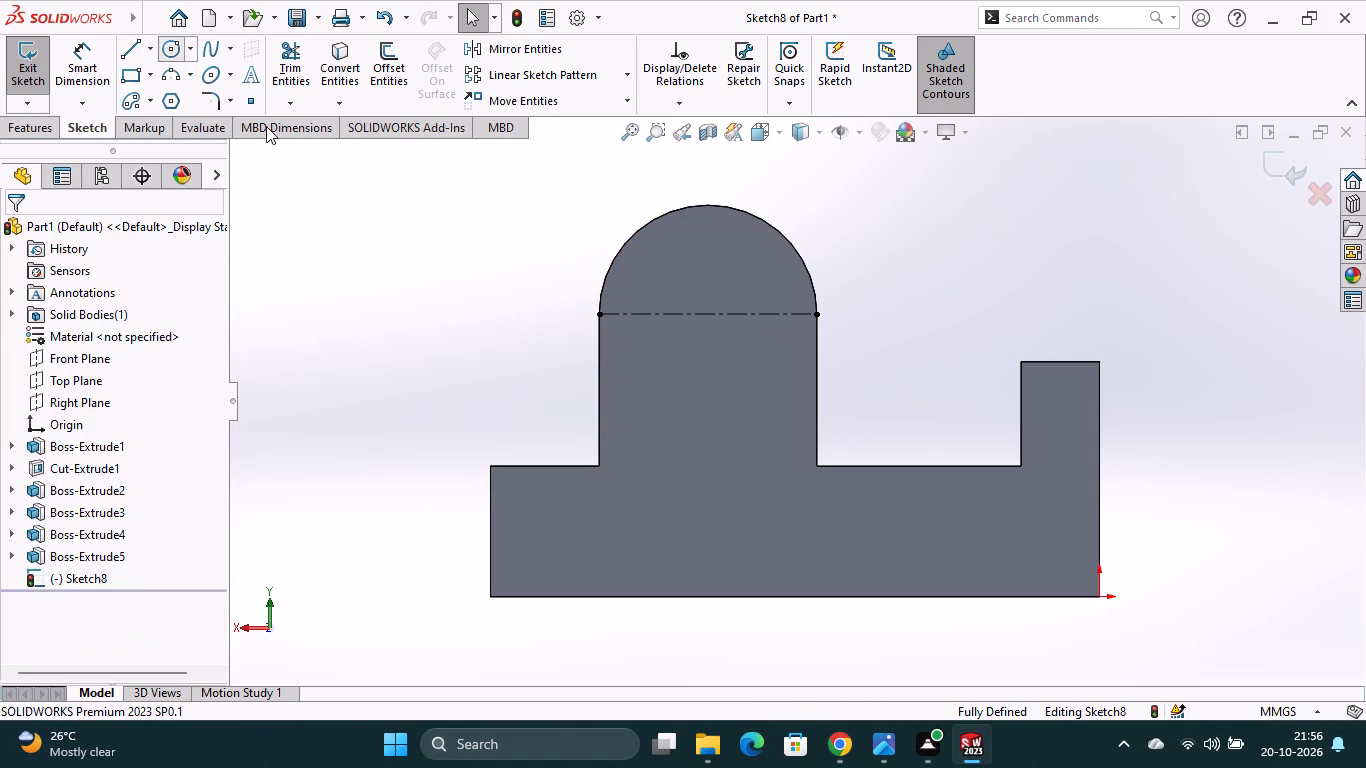
{"action": "left_click", "coordinate": [709, 315]}
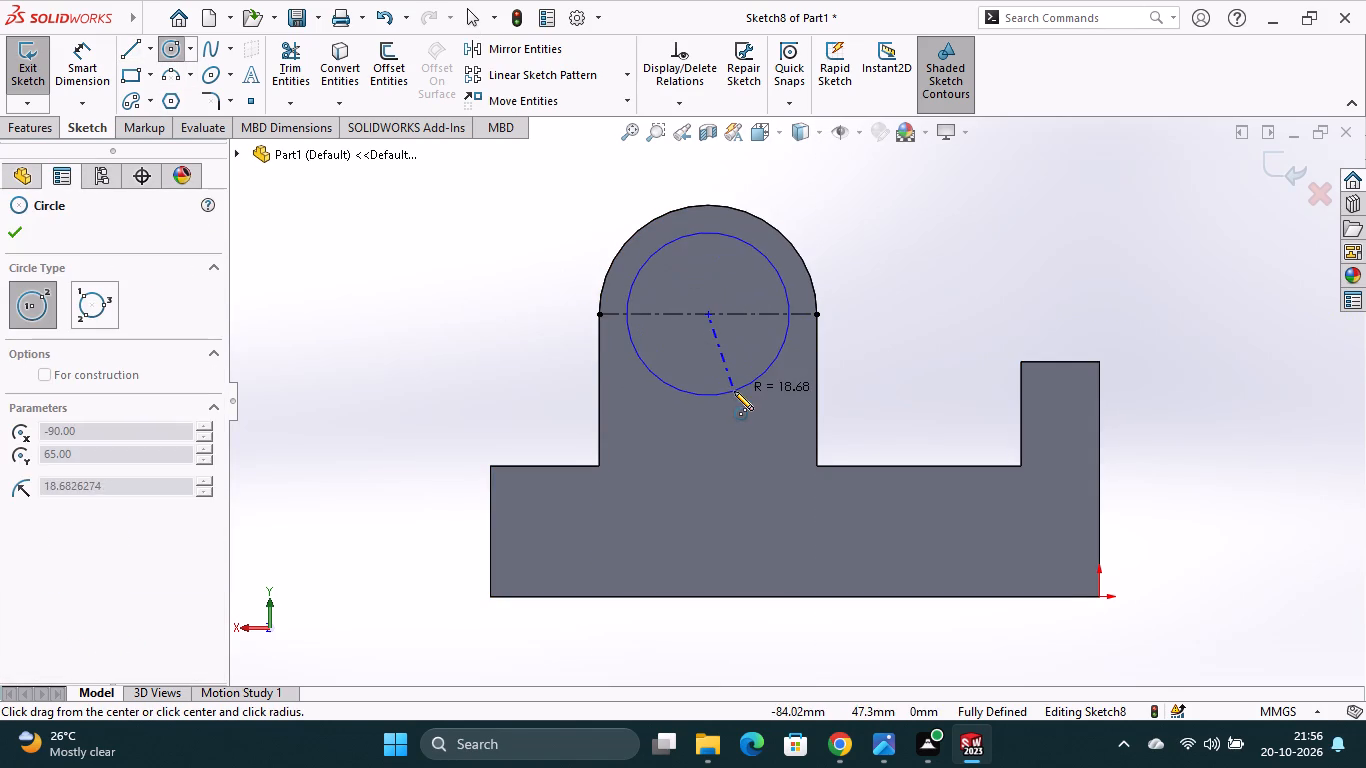
{"action": "left_click", "coordinate": [734, 391]}
{"action": "left_click", "coordinate": [65, 57]}
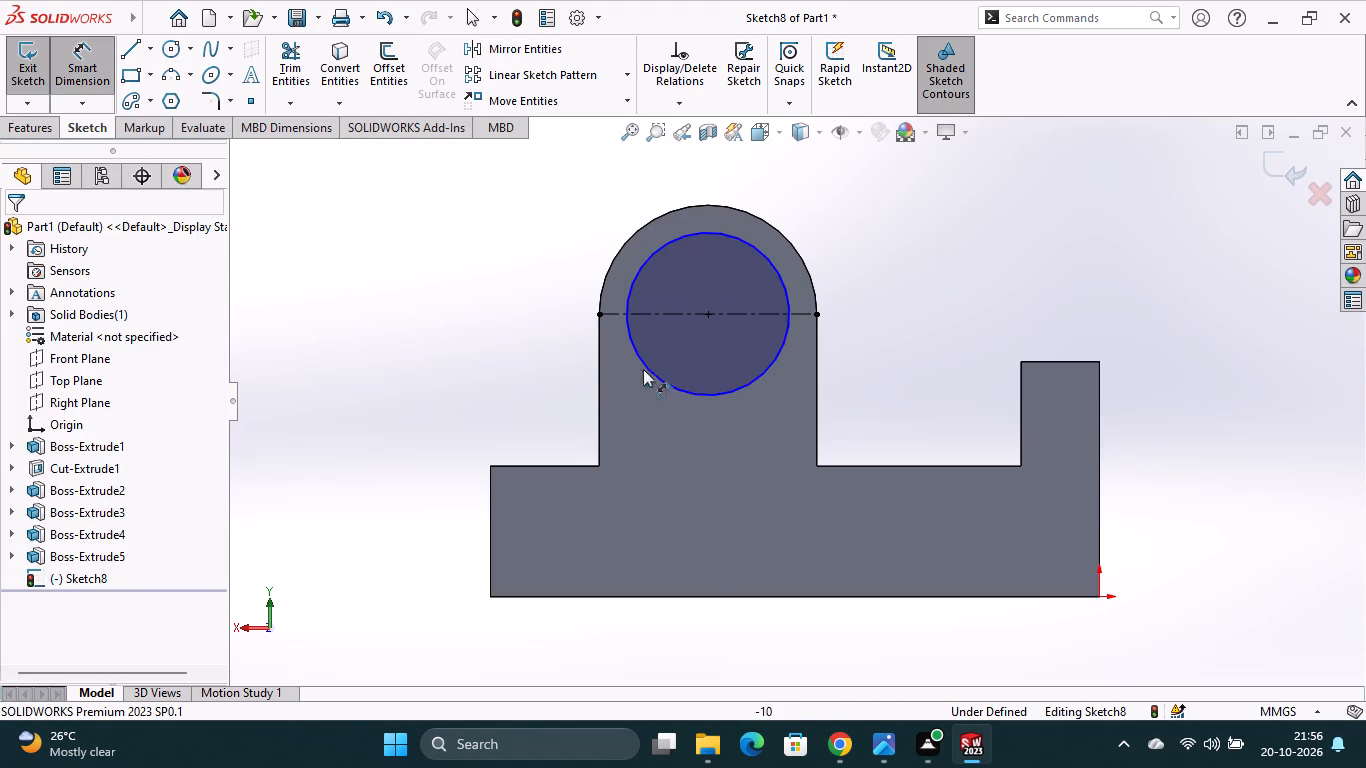
{"action": "left_click", "coordinate": [672, 381]}
{"action": "left_click", "coordinate": [674, 421]}
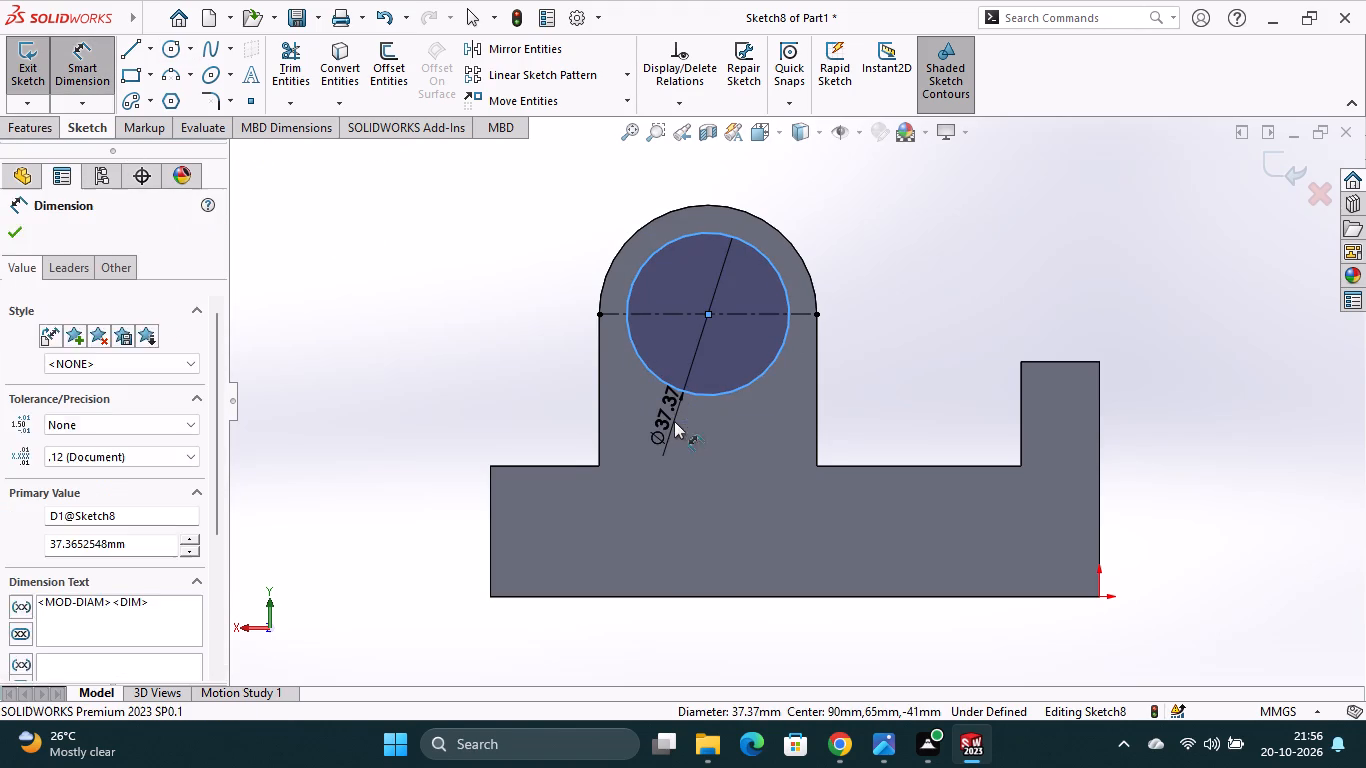
{"action": "type", "text": "28"}
{"action": "key", "text": "Return"}
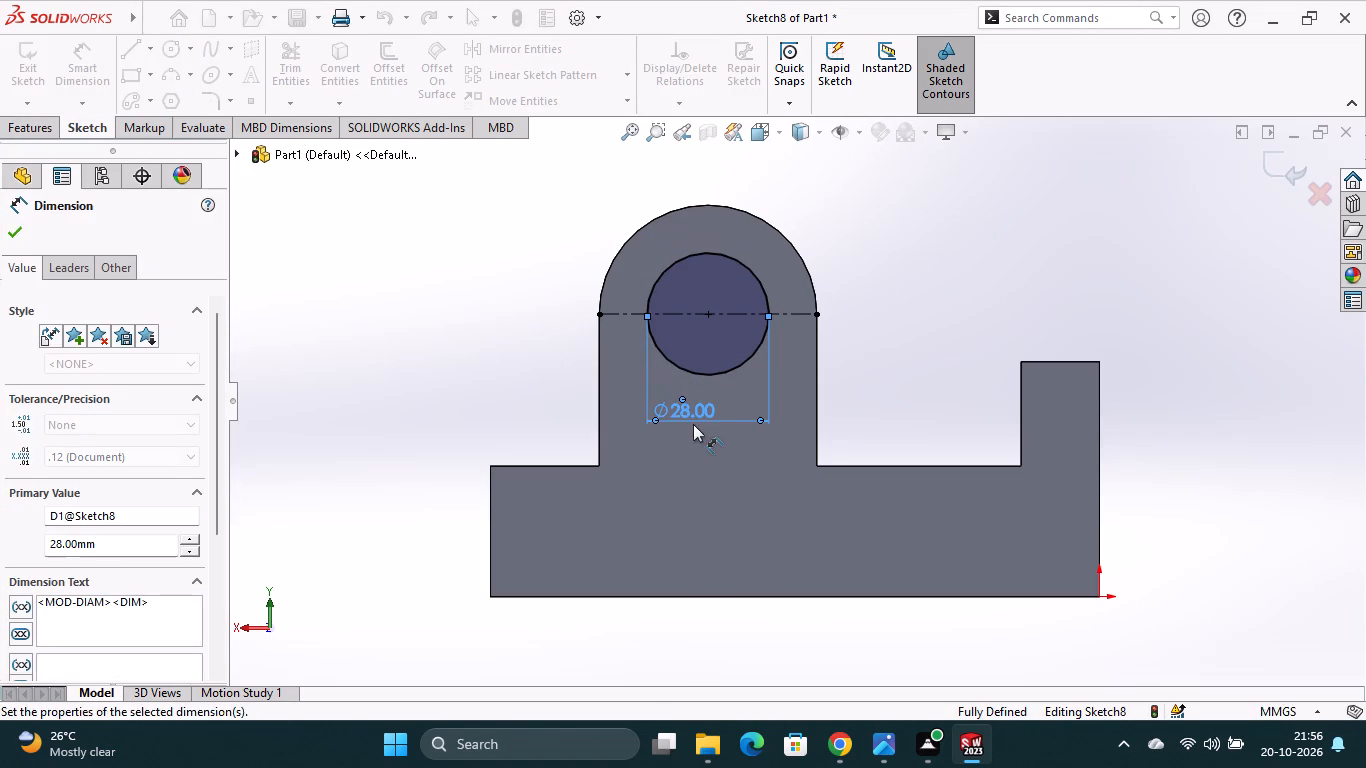
{"action": "left_click", "coordinate": [13, 236]}
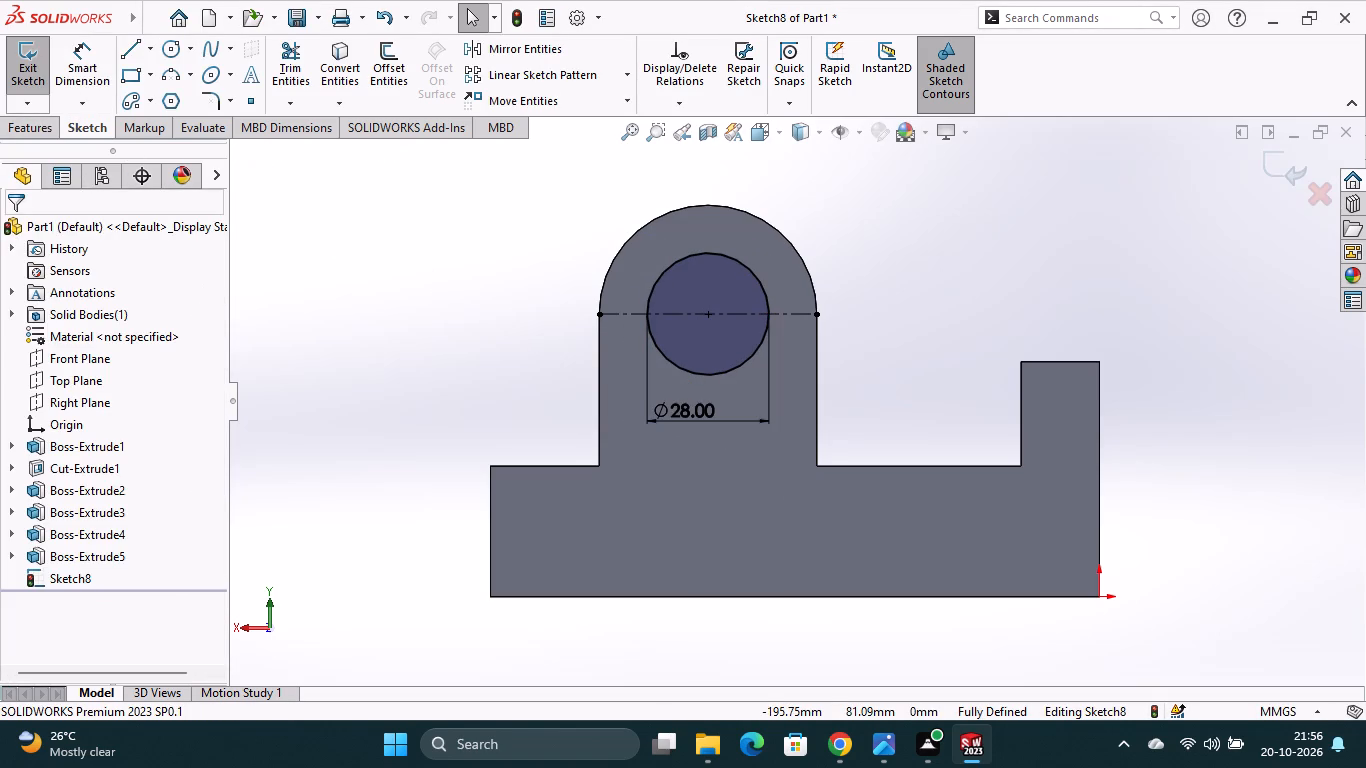
Cut-extrude the 28 mm circle 22 mm deep through the solid lug.
{"action": "left_click", "coordinate": [22, 127]}
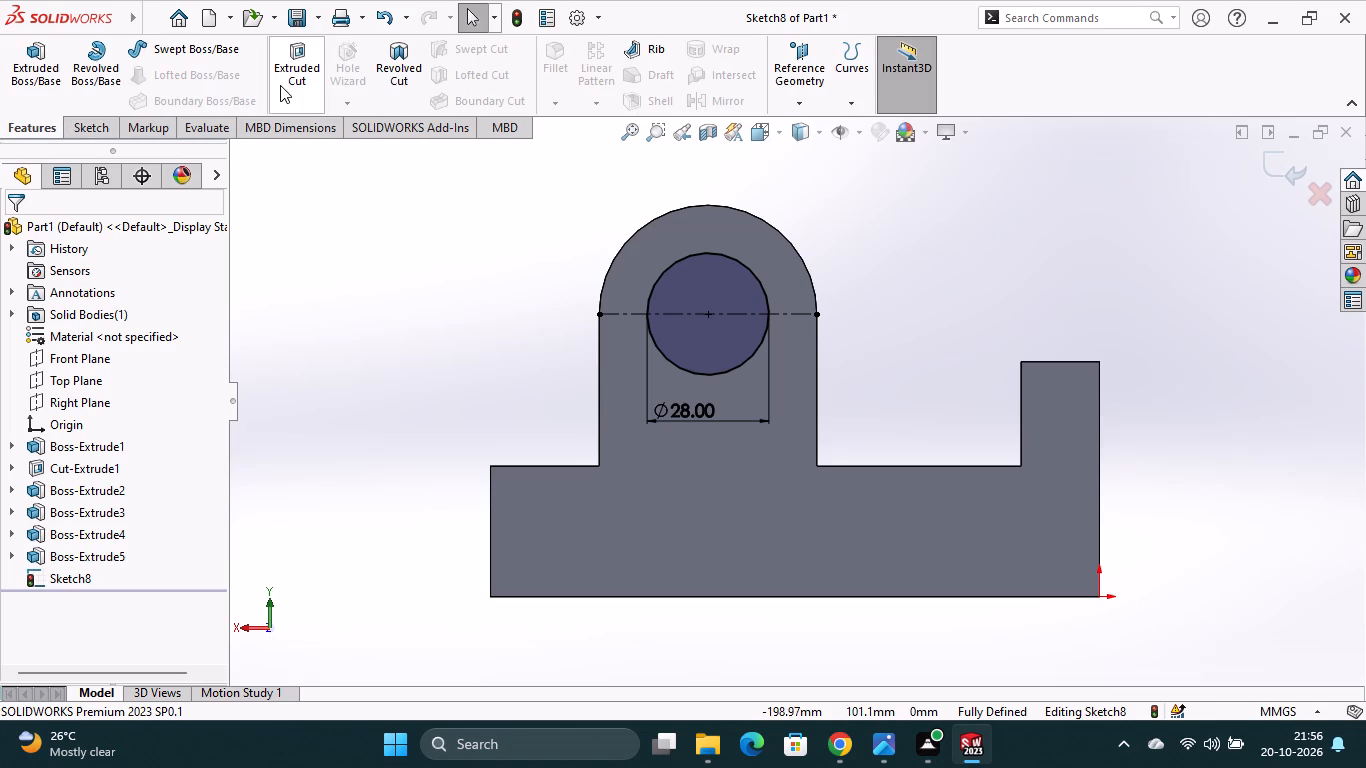
{"action": "left_click", "coordinate": [280, 85]}
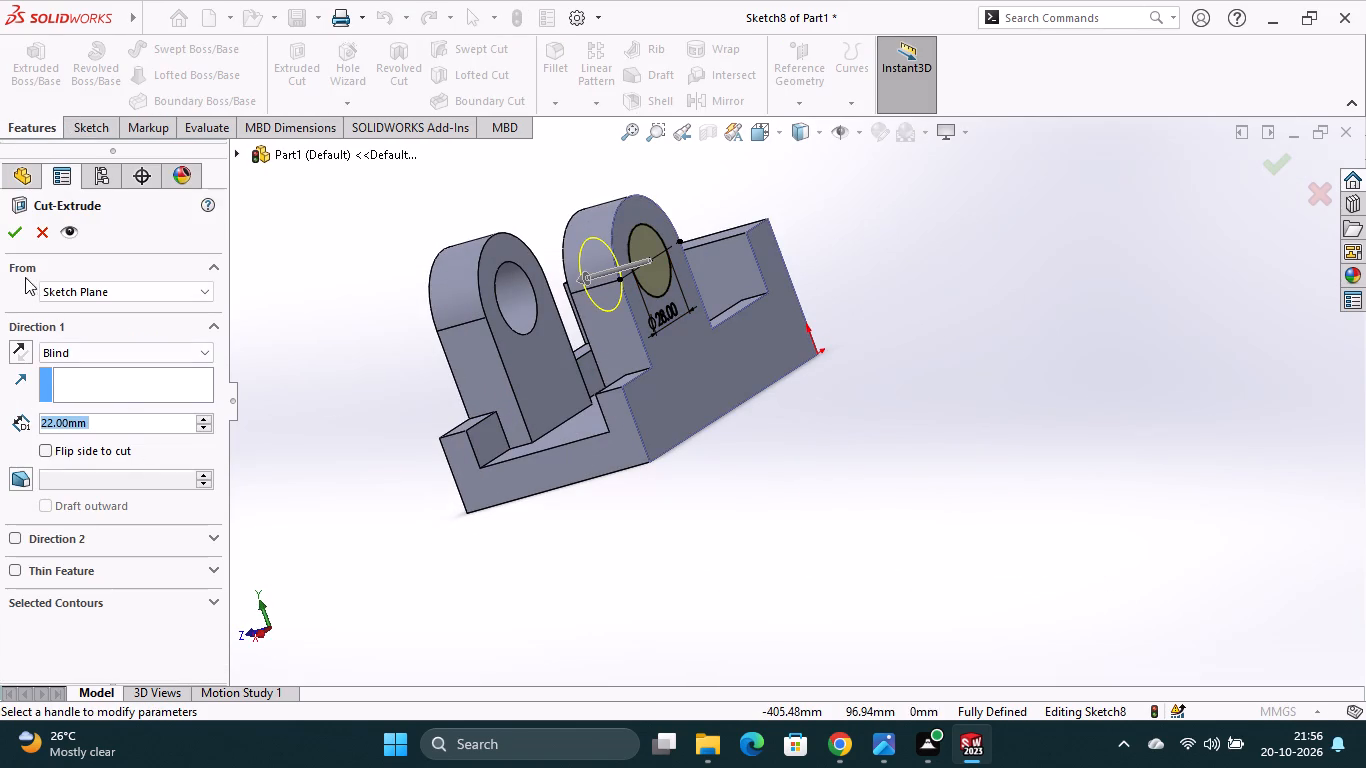
{"action": "left_click", "coordinate": [19, 235]}
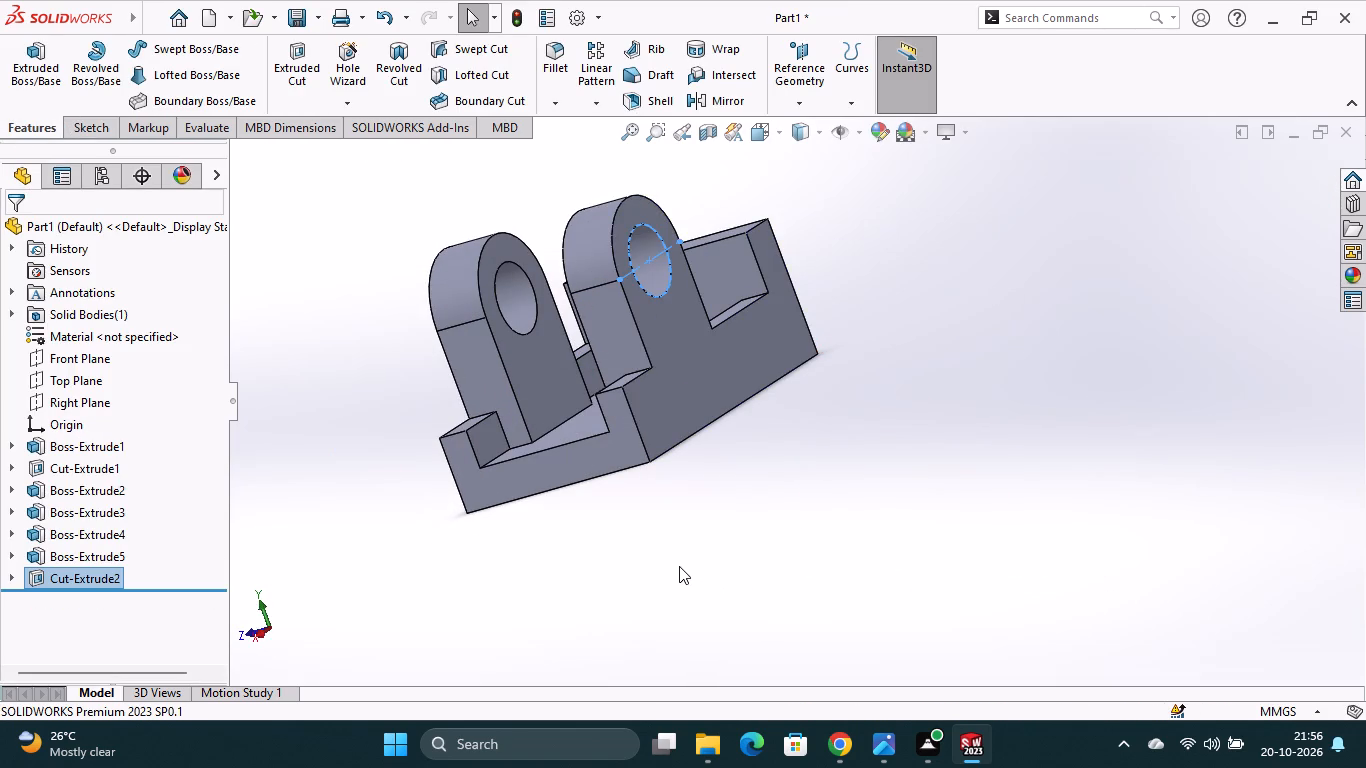
On the tall end wall's inner face, sketch two concentric circles about 43 mm and 32 mm in diameter, centred on its top edge's midpoint.
{"action": "middle_click_drag", "start_coordinate": [679, 566], "coordinate": [743, 577]}
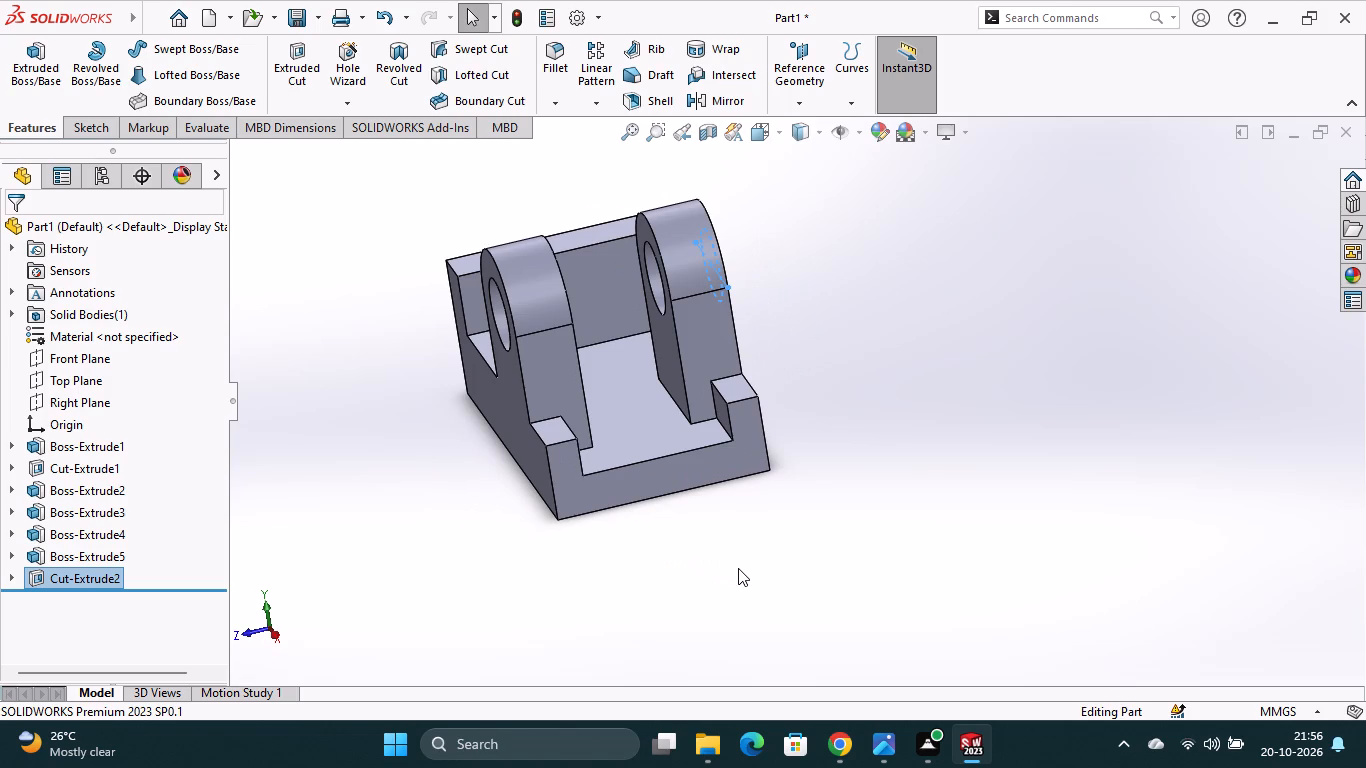
{"action": "left_click", "coordinate": [601, 280]}
{"action": "left_click", "coordinate": [692, 228]}
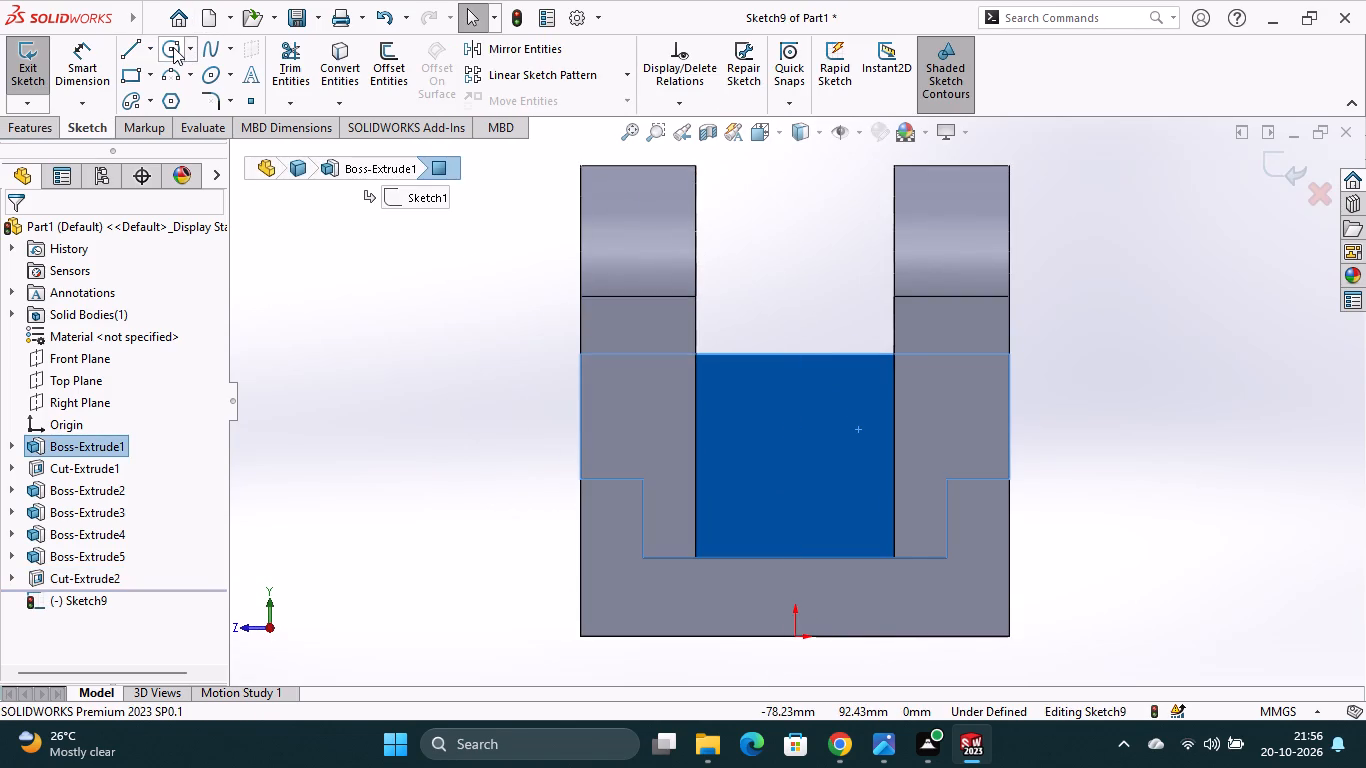
{"action": "left_click", "coordinate": [173, 47]}
{"action": "left_click", "coordinate": [794, 352]}
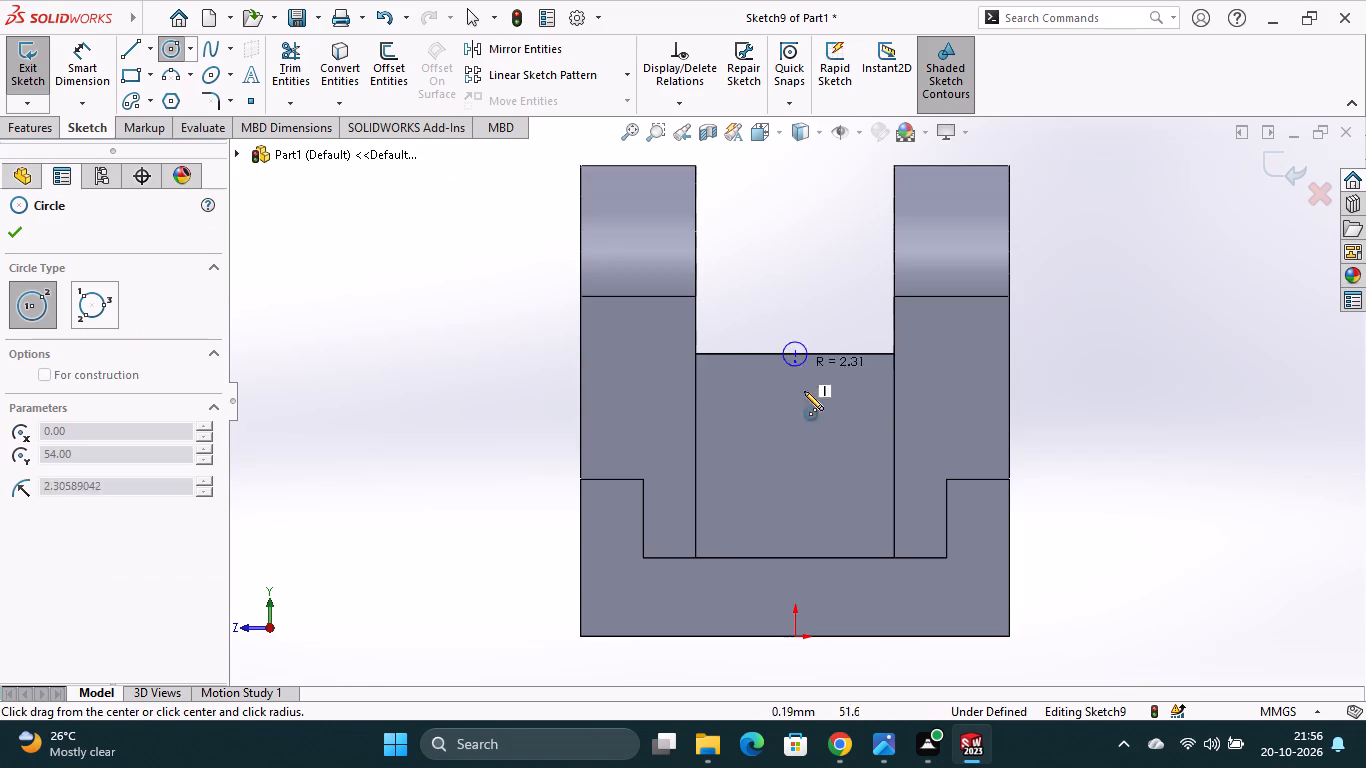
{"action": "left_click", "coordinate": [843, 456]}
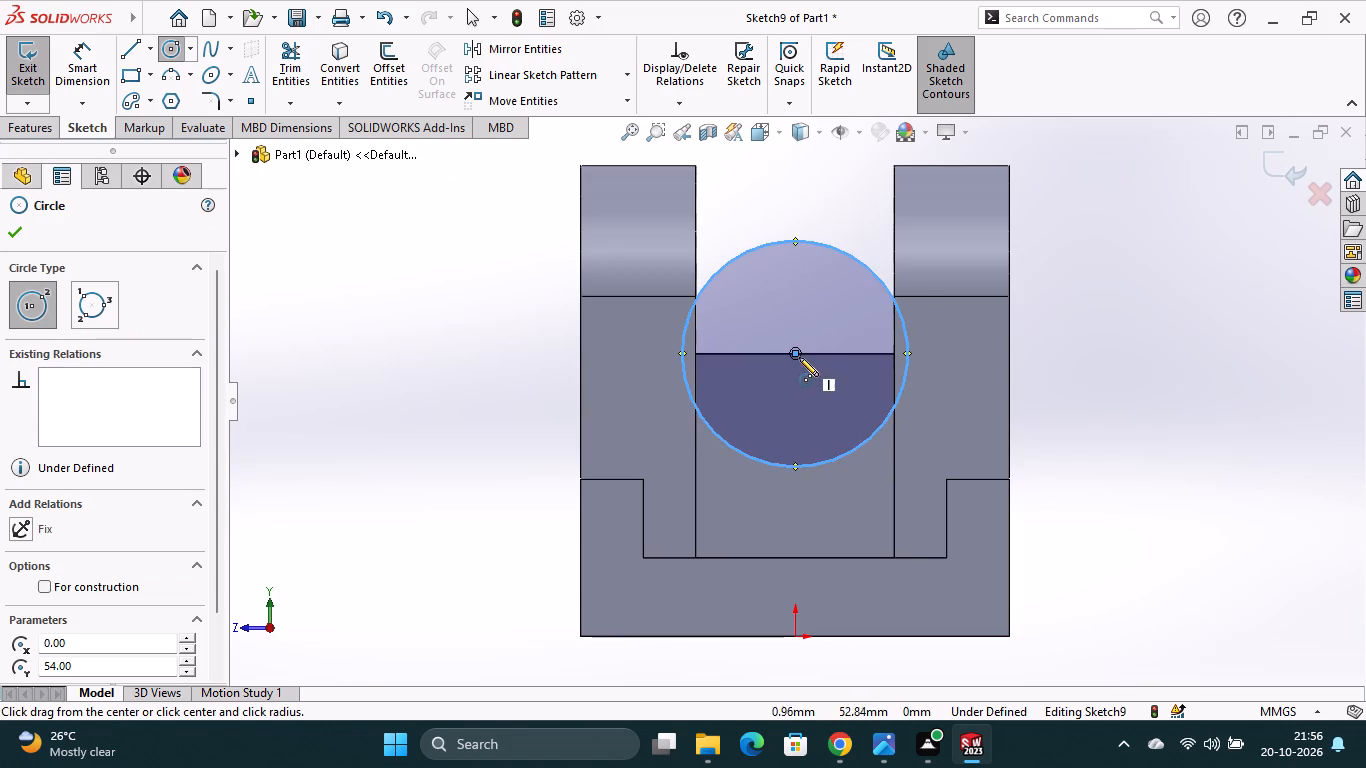
{"action": "left_click", "coordinate": [796, 353]}
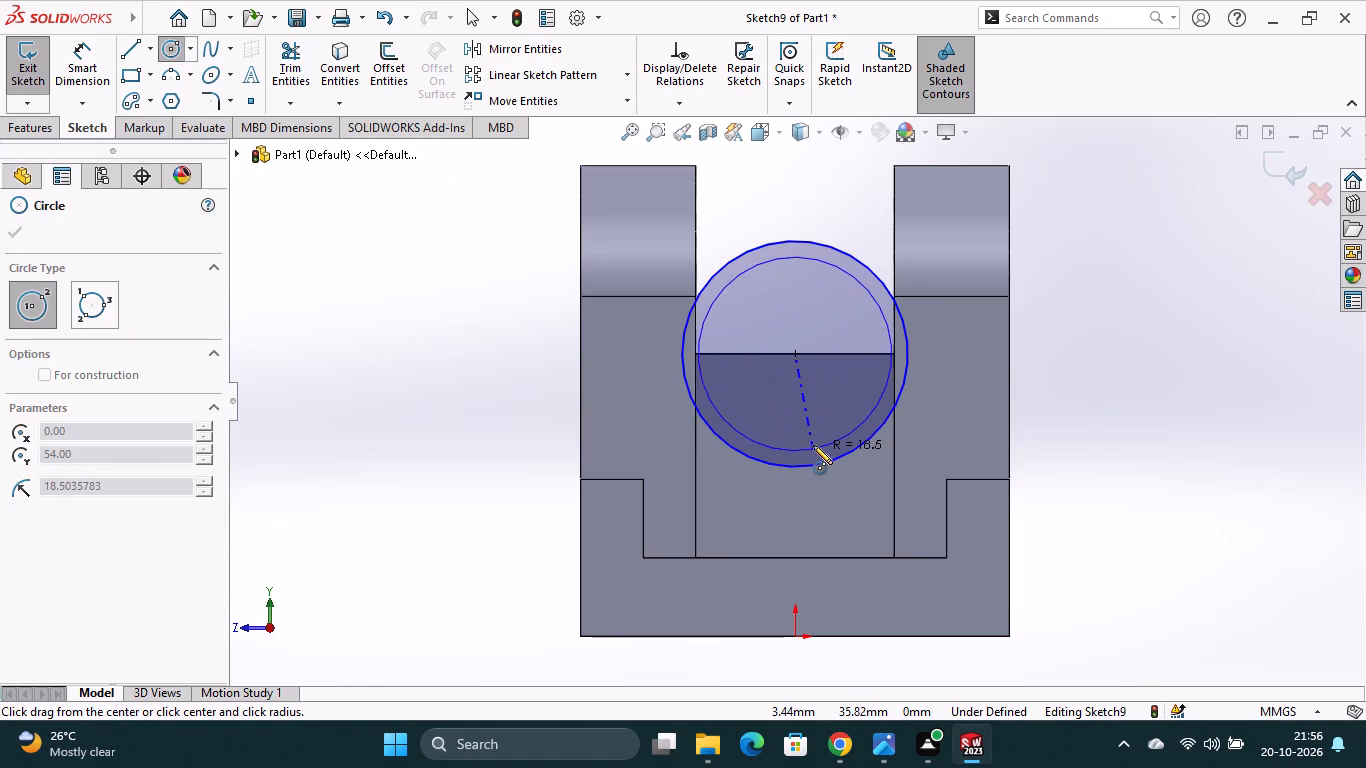
{"action": "left_click", "coordinate": [813, 436]}
{"action": "key", "text": "Escape"}
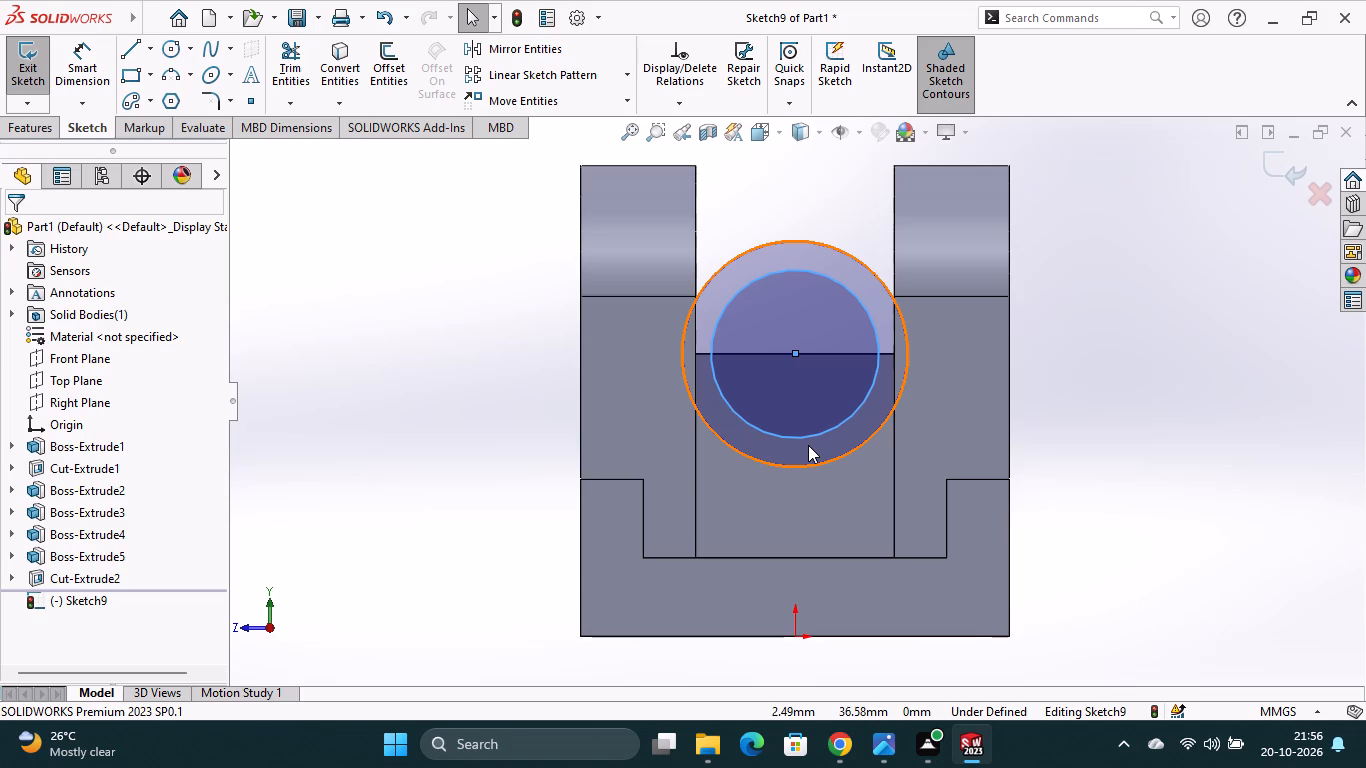
Dimension the inner circle's diameter to 28 mm and the outer circle's diameter to 44 mm.
{"action": "left_click", "coordinate": [81, 62]}
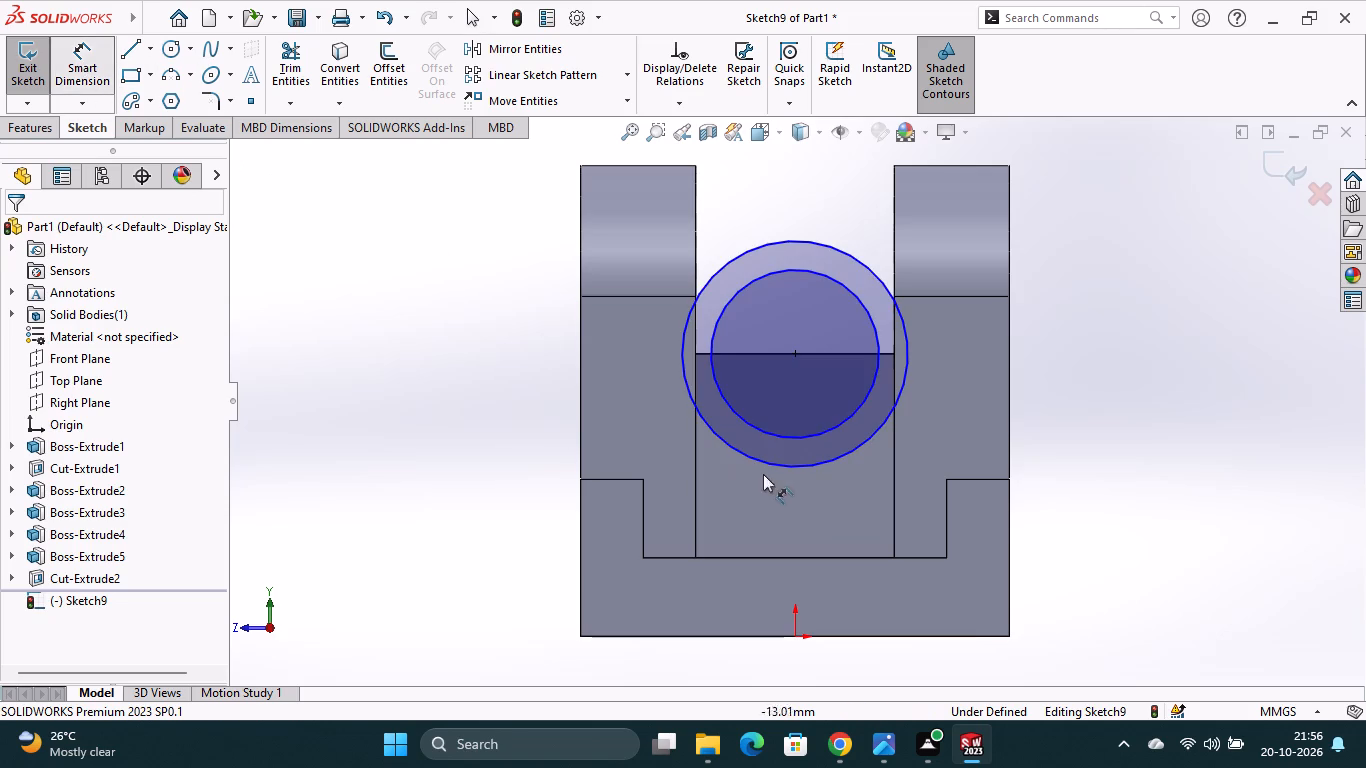
{"action": "left_click", "coordinate": [814, 434]}
{"action": "left_click", "coordinate": [800, 495]}
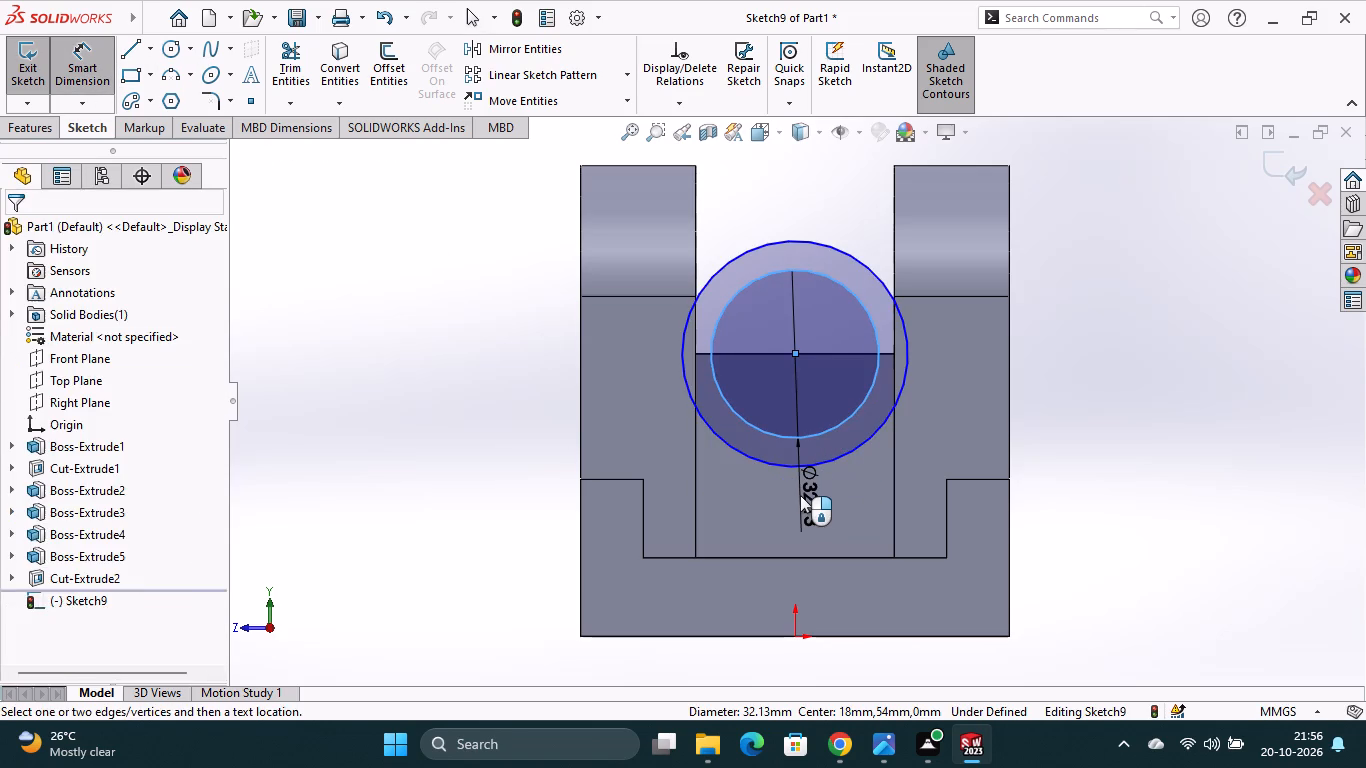
{"action": "type", "text": "28"}
{"action": "key", "text": "Return"}
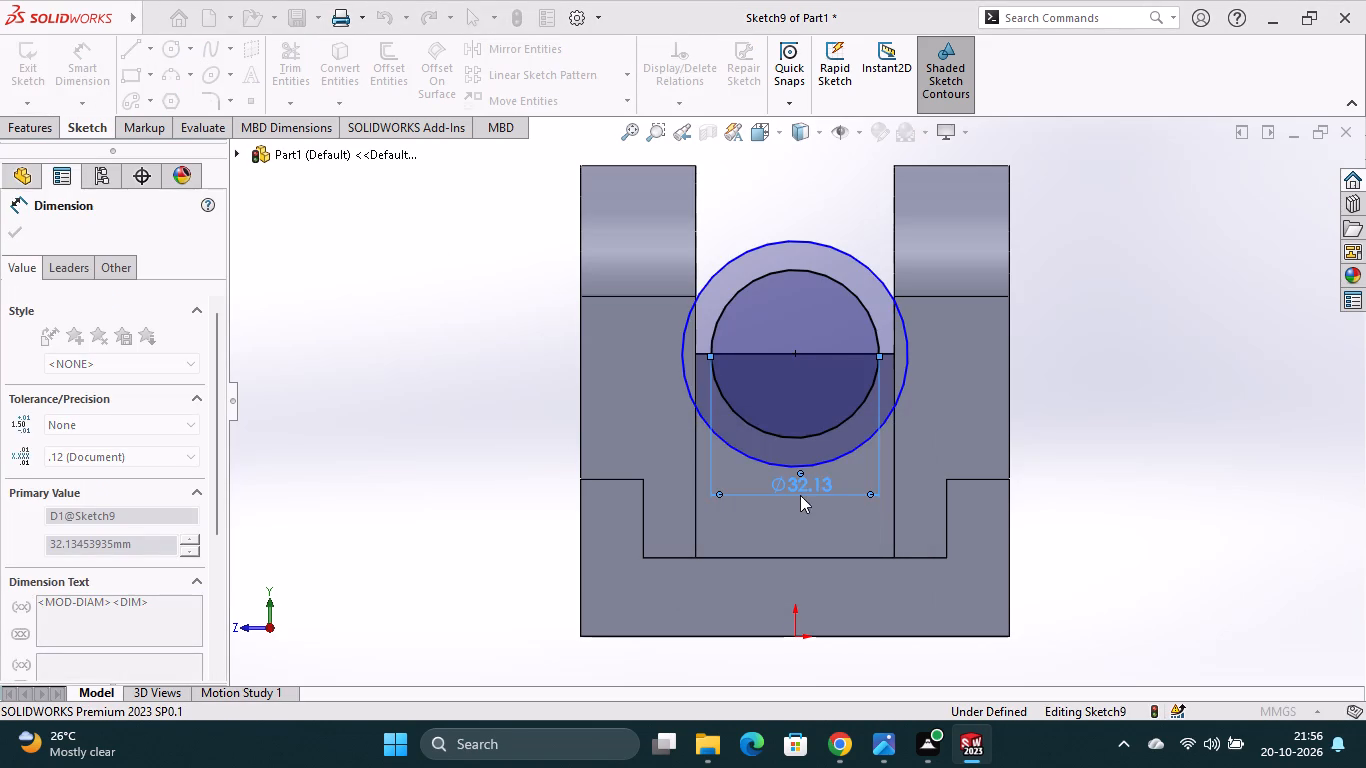
{"action": "left_click", "coordinate": [829, 460]}
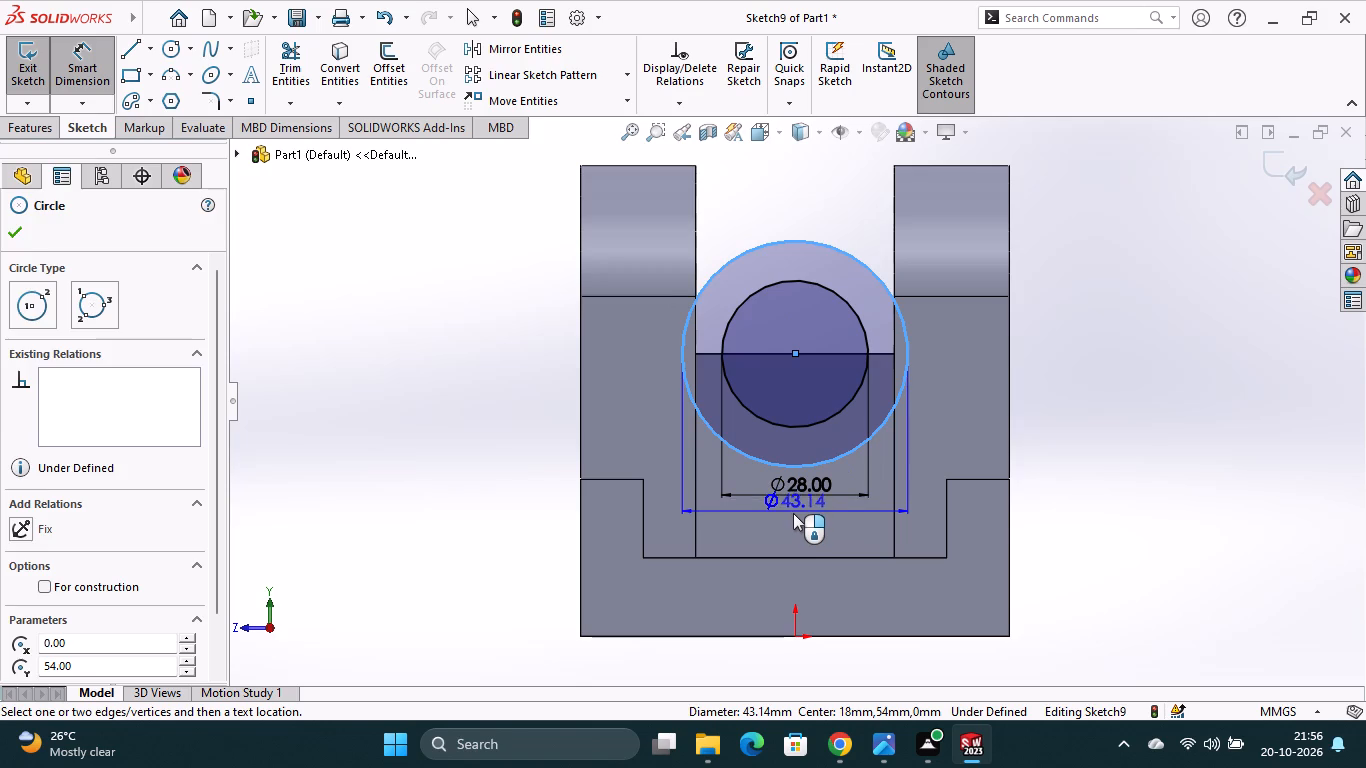
{"action": "left_click", "coordinate": [793, 513]}
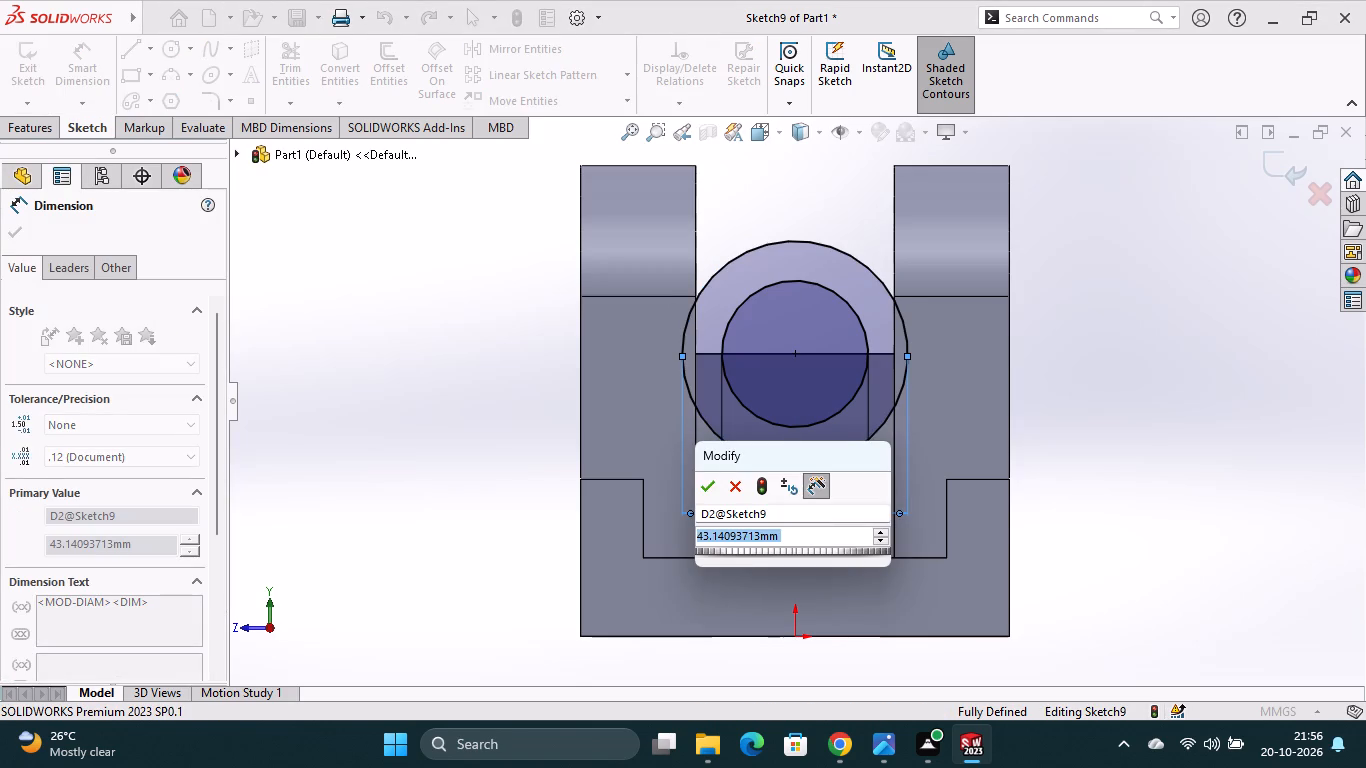
{"action": "type", "text": "44"}
{"action": "key", "text": "Return"}
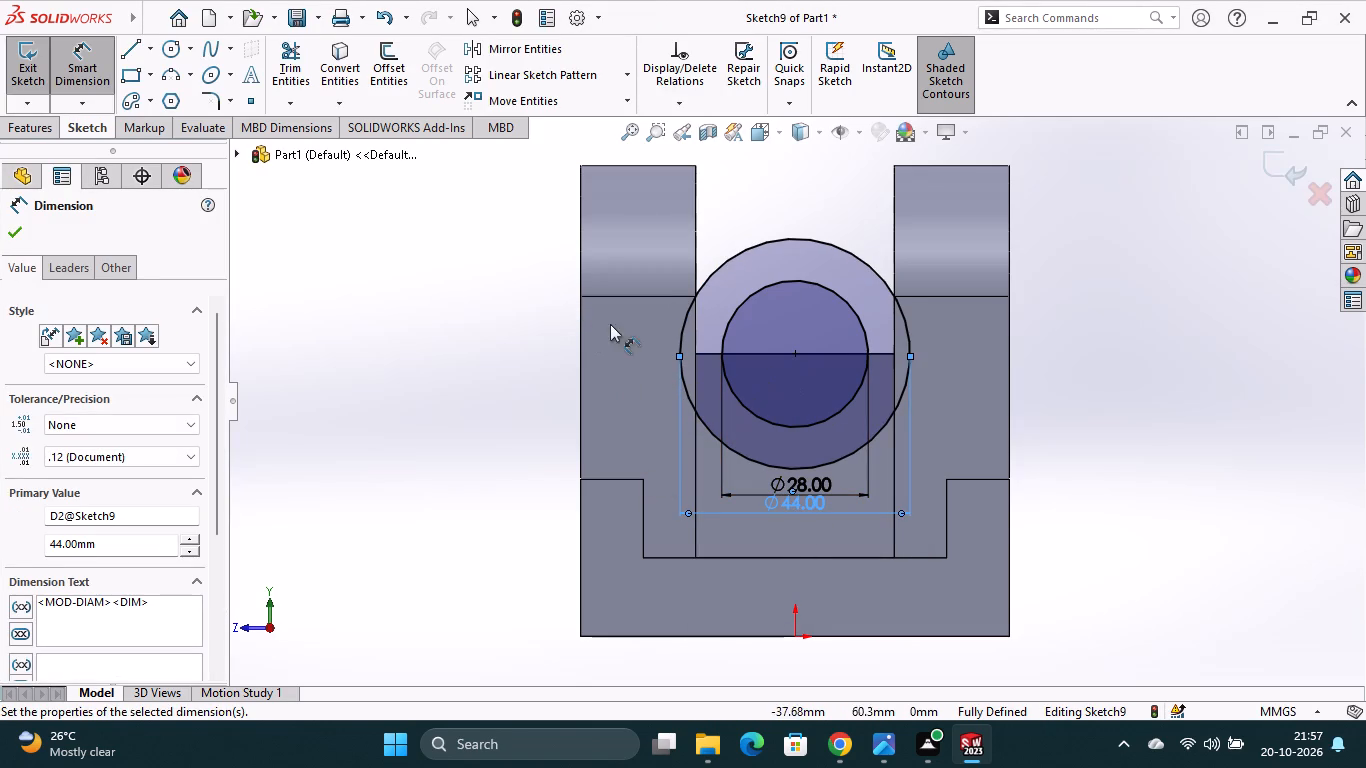
Extrude the ring between the two circles 10 mm from the end wall towards the lugs, merged with the body.
{"action": "left_click", "coordinate": [41, 131]}
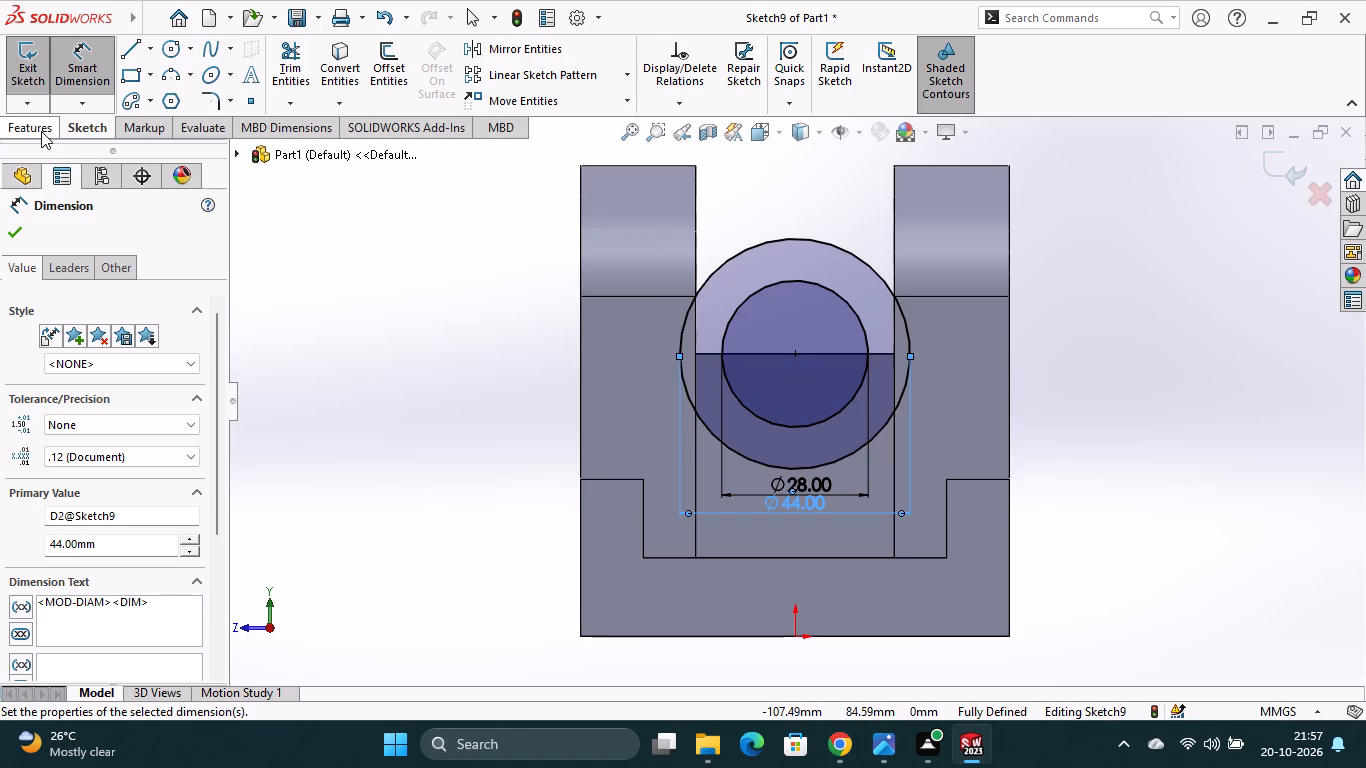
{"action": "middle_click_drag", "start_coordinate": [1136, 602], "coordinate": [1212, 636]}
{"action": "scroll", "coordinate": [1139, 605], "scroll_direction": "up", "scroll_amount": 1}
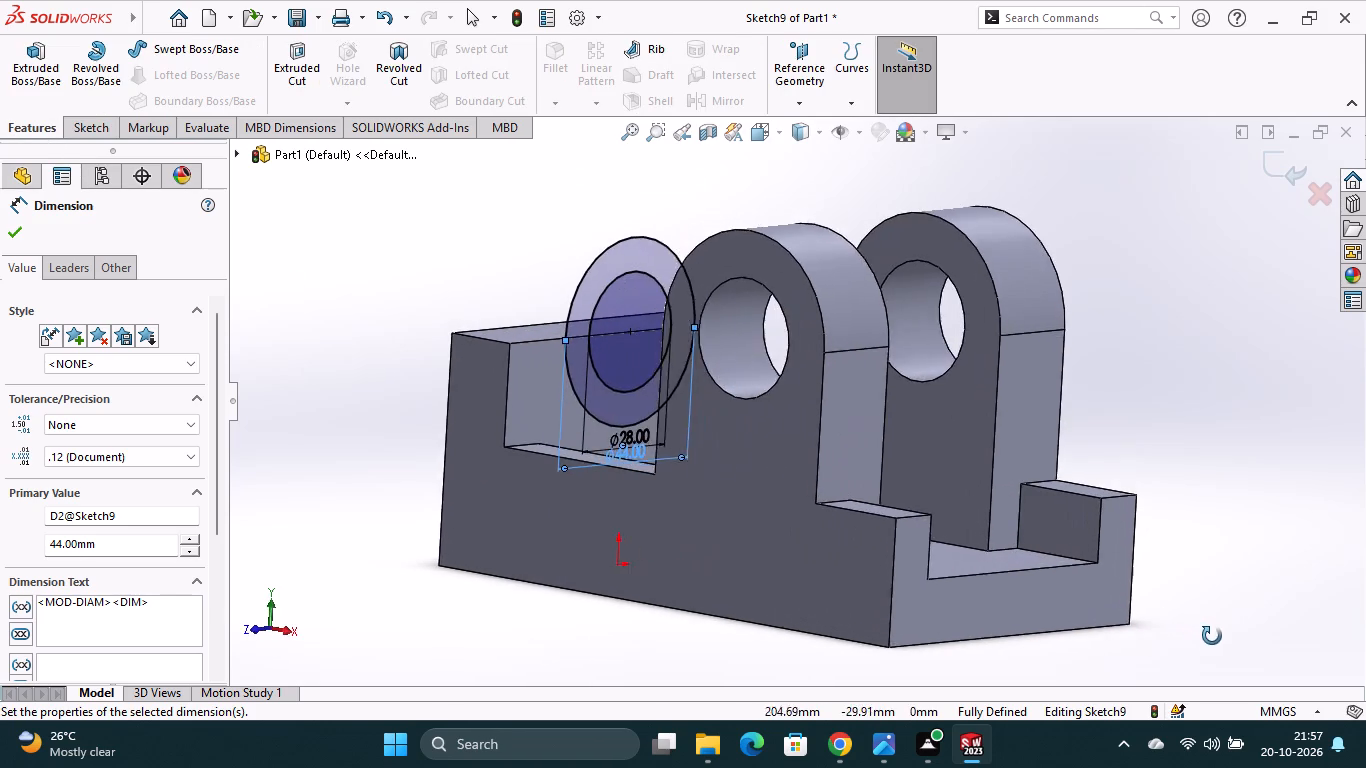
{"action": "middle_click_drag", "start_coordinate": [1212, 636], "coordinate": [1229, 641]}
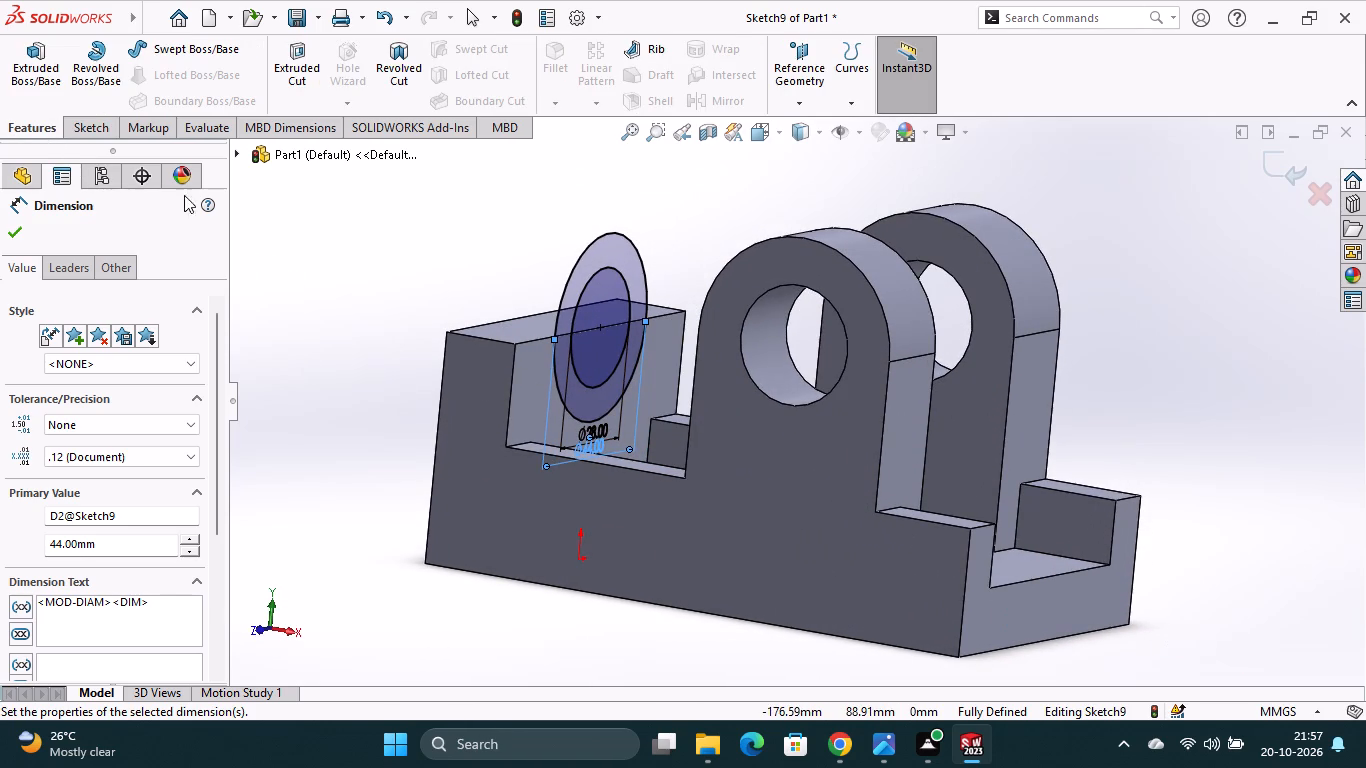
{"action": "left_click", "coordinate": [46, 82]}
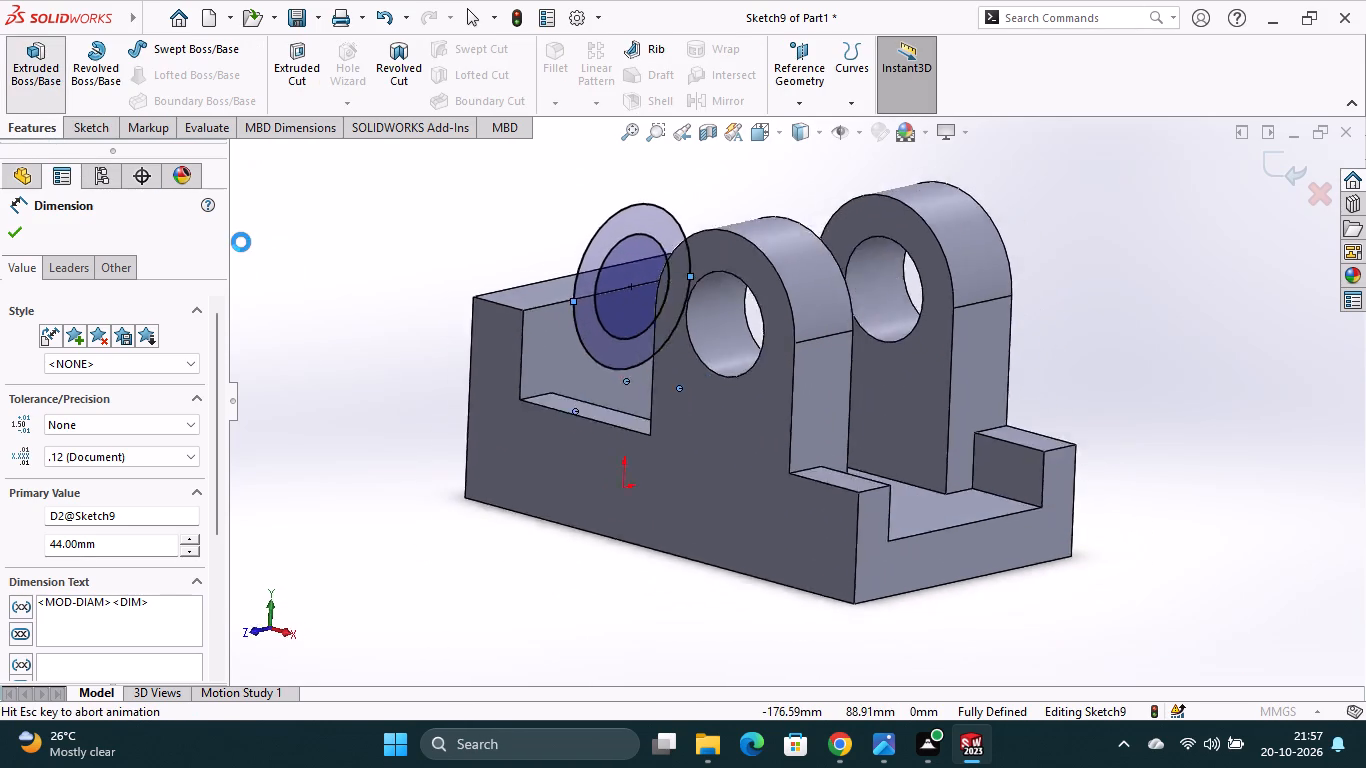
{"action": "middle_click_drag", "start_coordinate": [707, 525], "coordinate": [752, 536]}
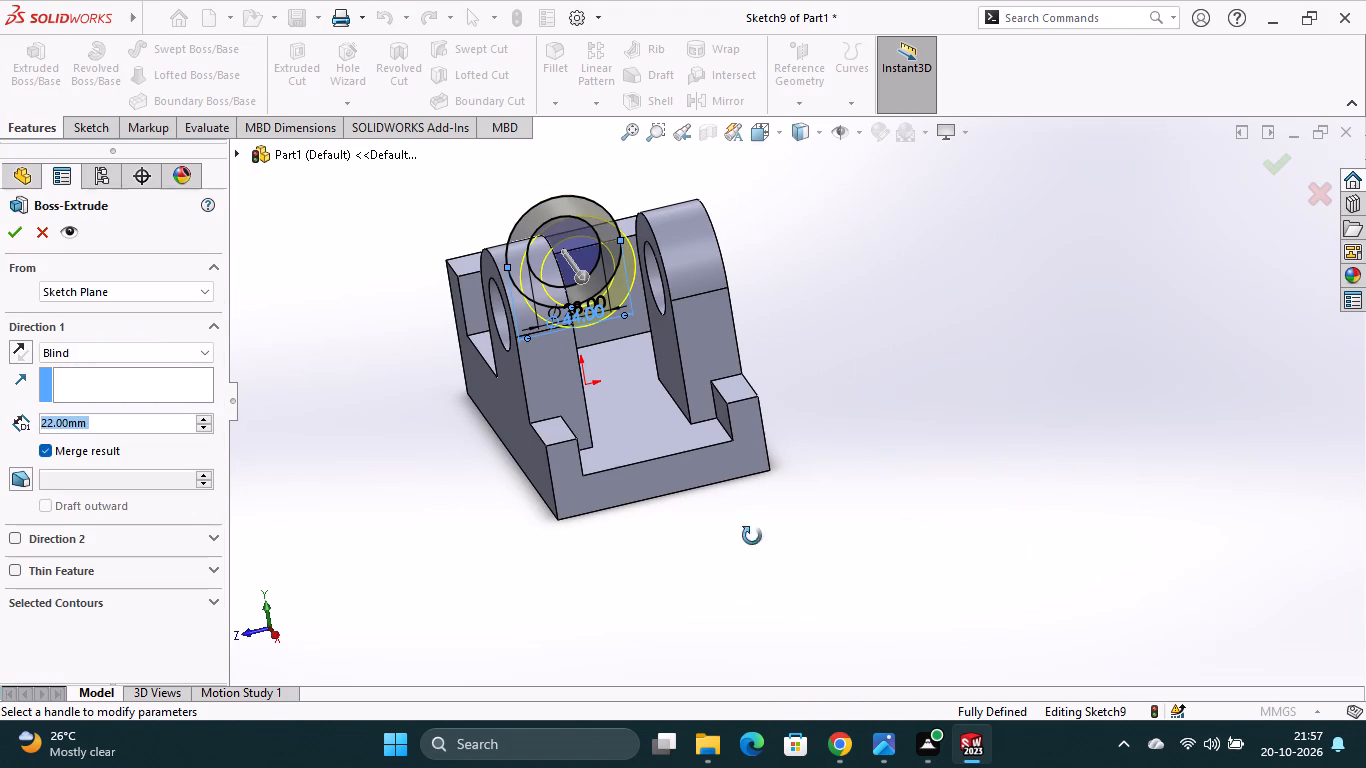
{"action": "middle_click_drag", "start_coordinate": [752, 536], "coordinate": [827, 549]}
{"action": "scroll", "coordinate": [825, 546], "scroll_direction": "down", "scroll_amount": 1}
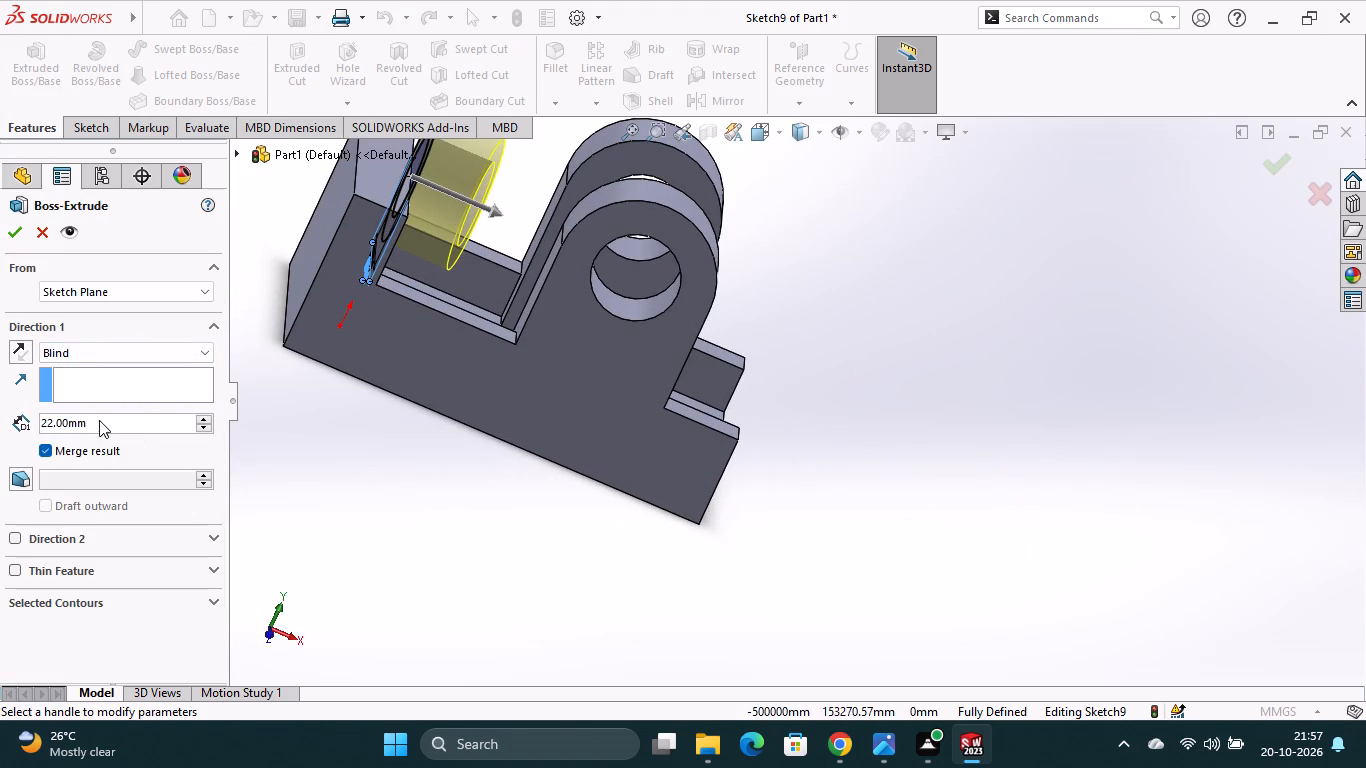
{"action": "left_click", "coordinate": [99, 420]}
{"action": "left_click_drag", "start_coordinate": [99, 420], "coordinate": [108, 425]}
{"action": "type", "text": "10"}
{"action": "key", "text": "Return"}
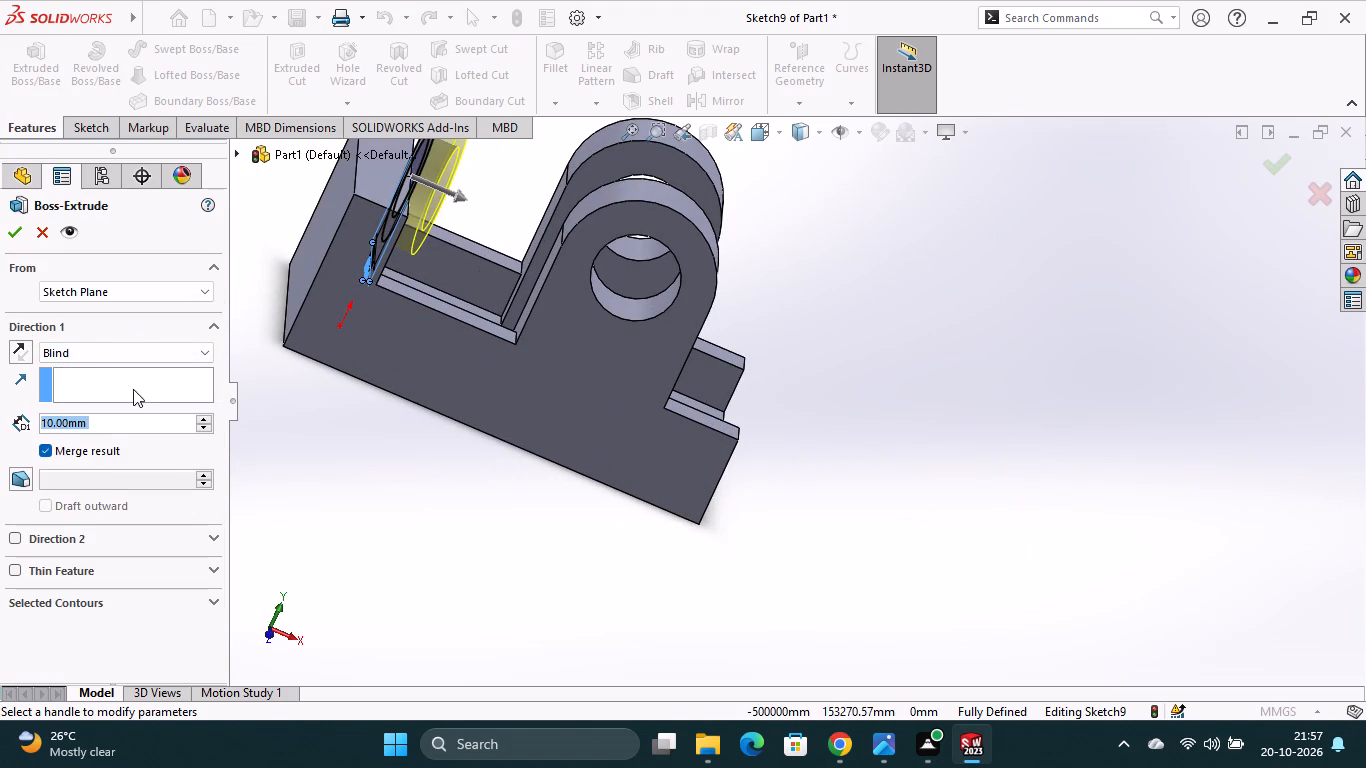
{"action": "left_click", "coordinate": [17, 241]}
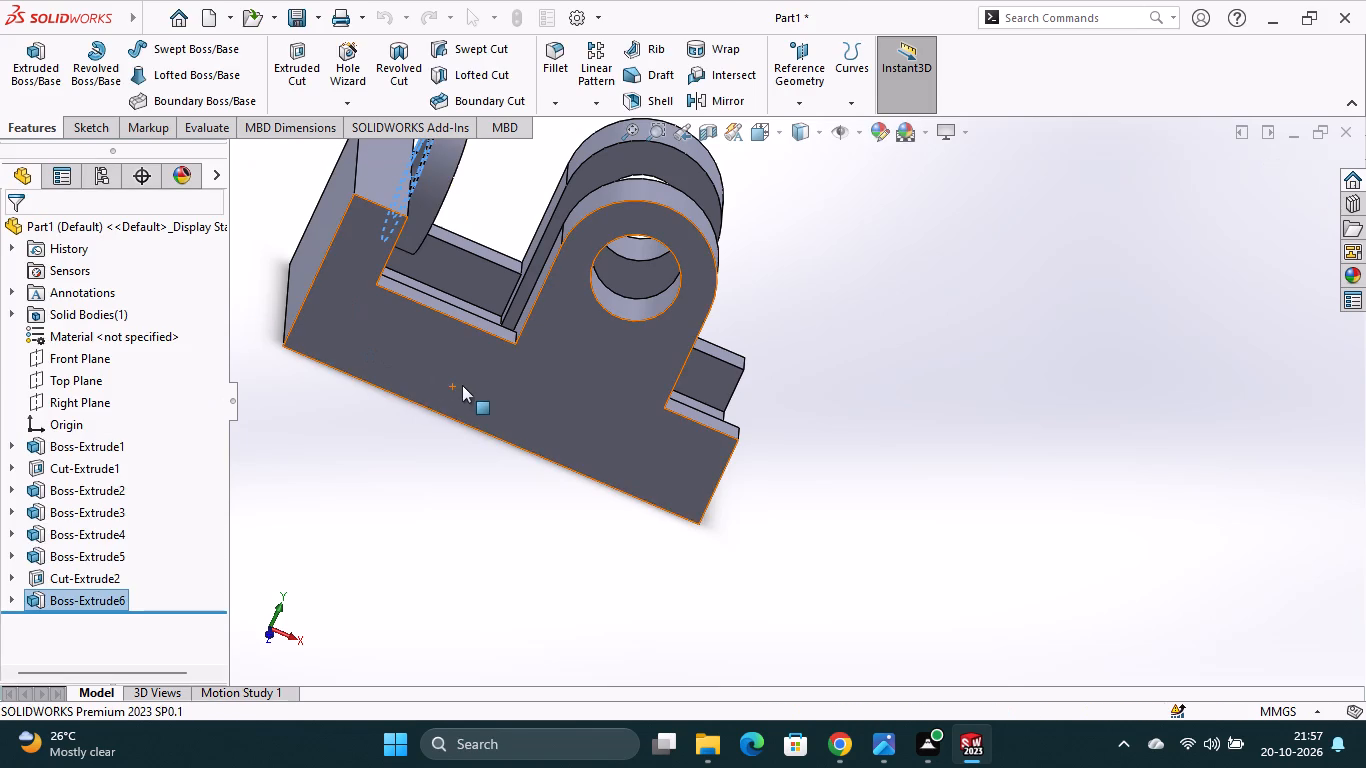
Start a sketch on the extruded ring's front face and convert its outer and inner circular edges into sketch circles.
{"action": "middle_click_drag", "start_coordinate": [486, 482], "coordinate": [402, 435]}
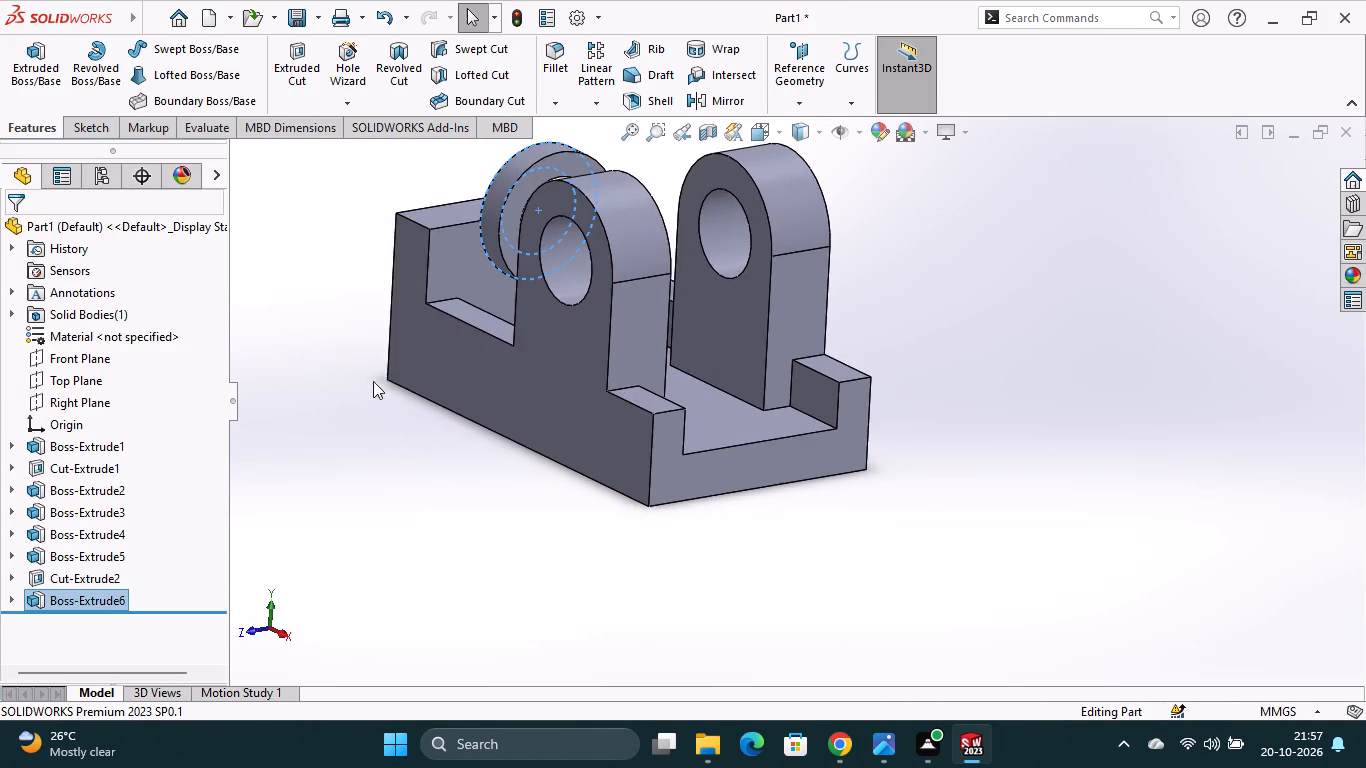
{"action": "middle_click_drag", "start_coordinate": [773, 574], "coordinate": [739, 552]}
{"action": "left_click", "coordinate": [645, 193]}
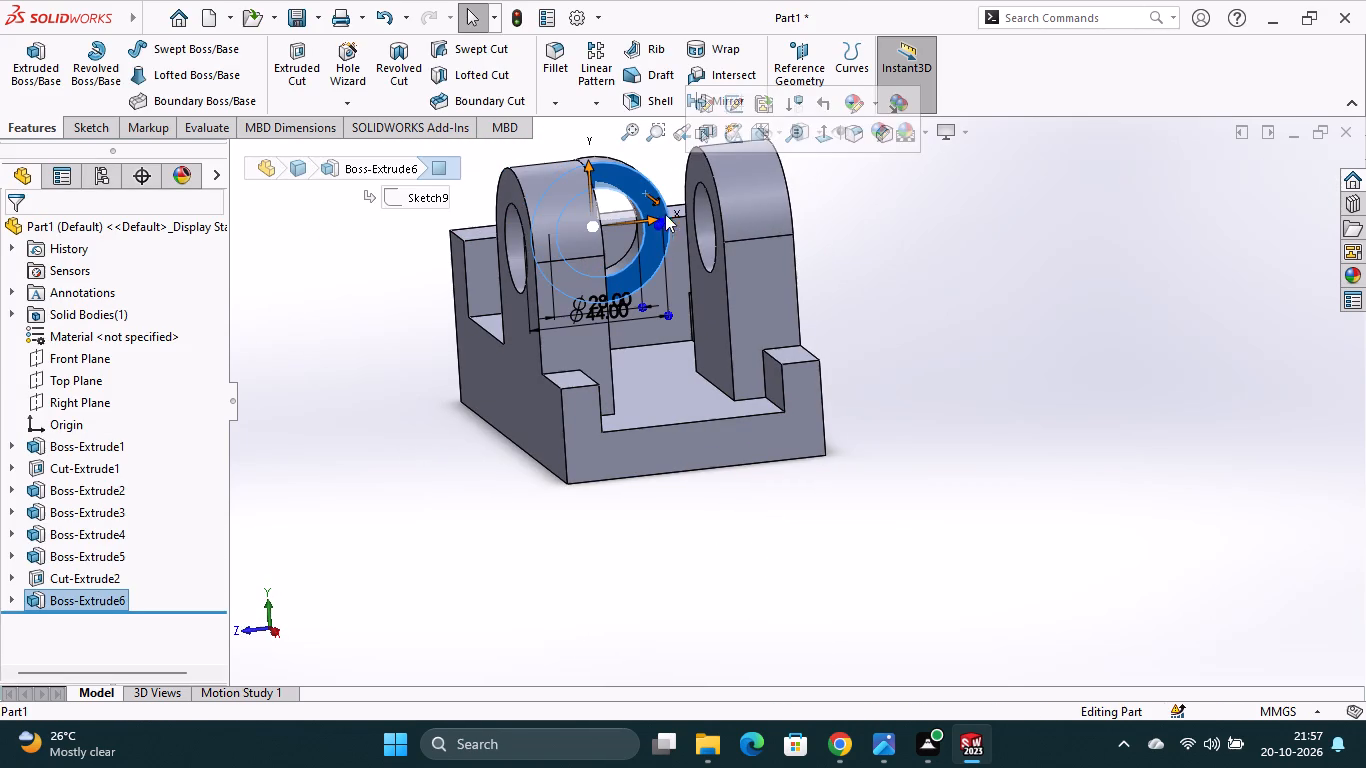
{"action": "left_click", "coordinate": [736, 129]}
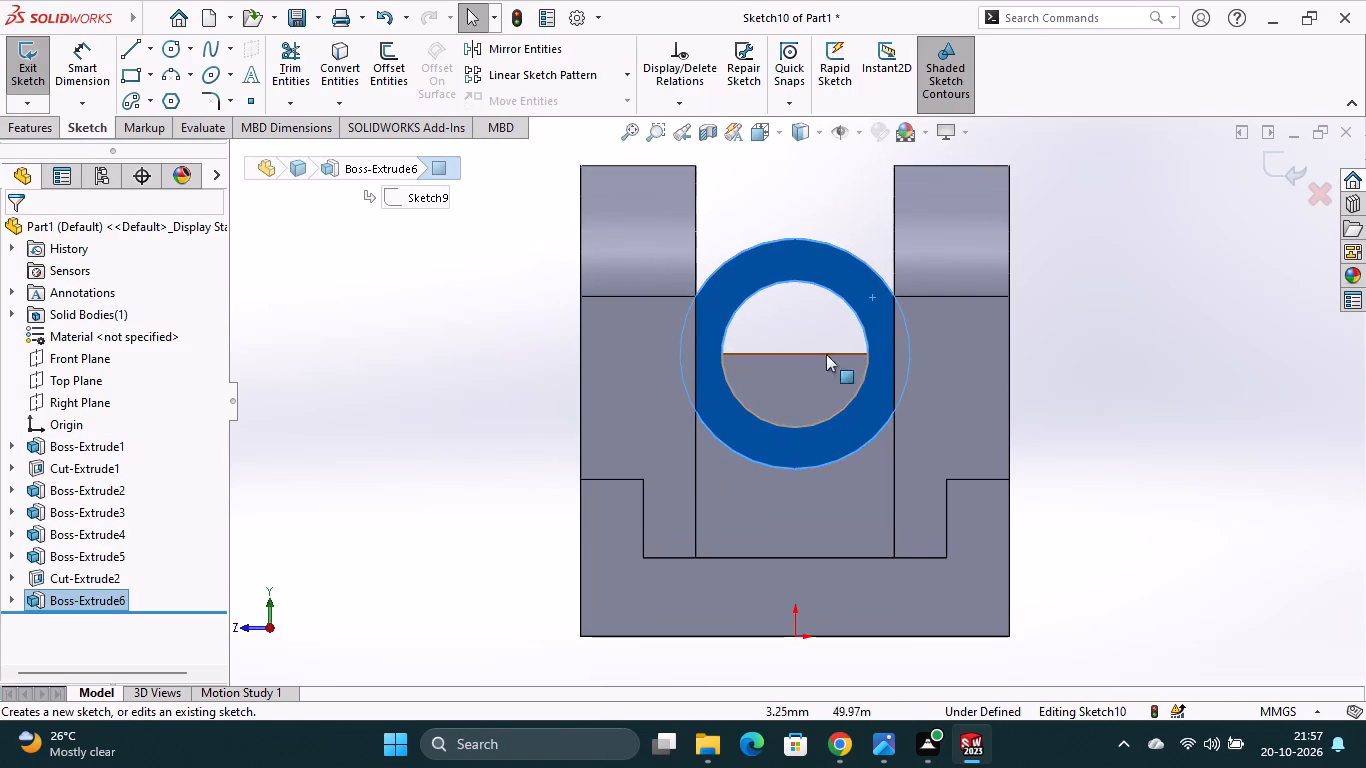
{"action": "left_click", "coordinate": [347, 70]}
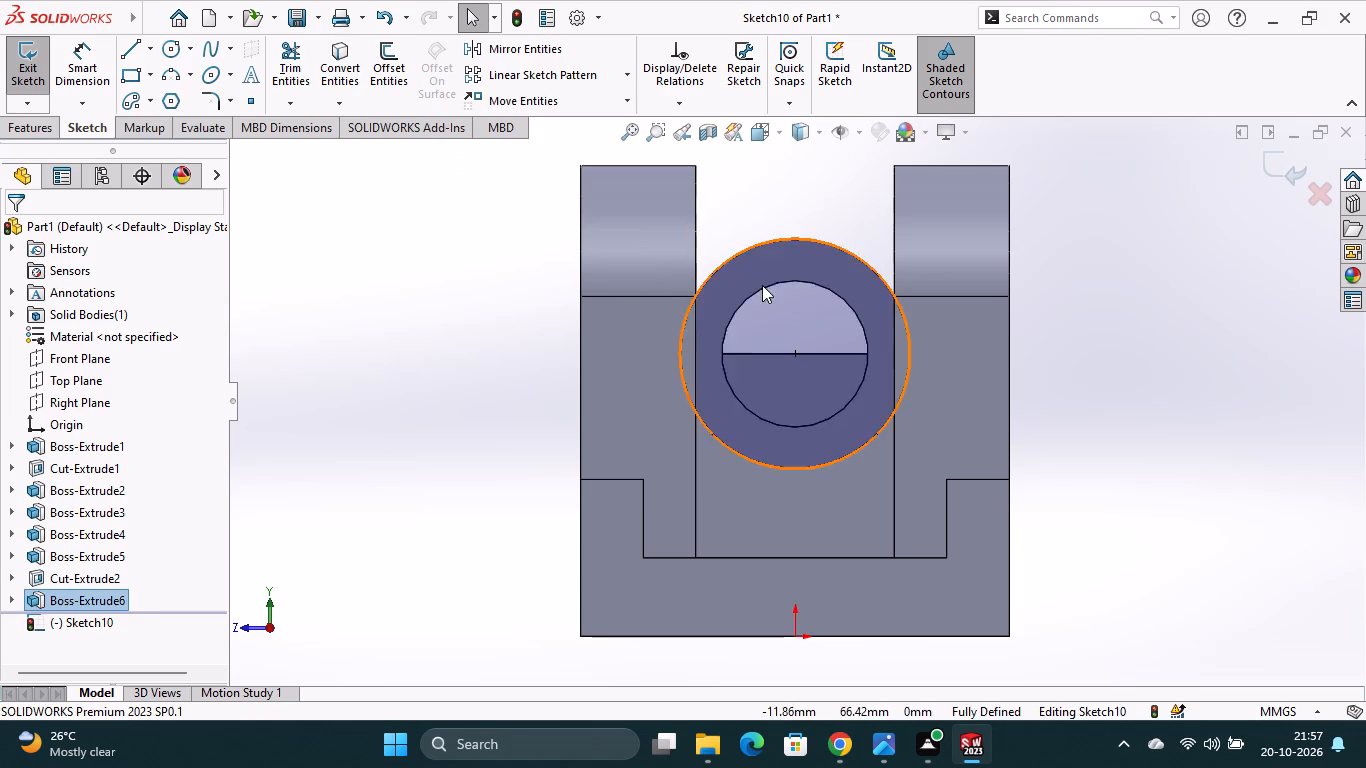
{"action": "left_click", "coordinate": [798, 284]}
{"action": "left_click", "coordinate": [798, 243]}
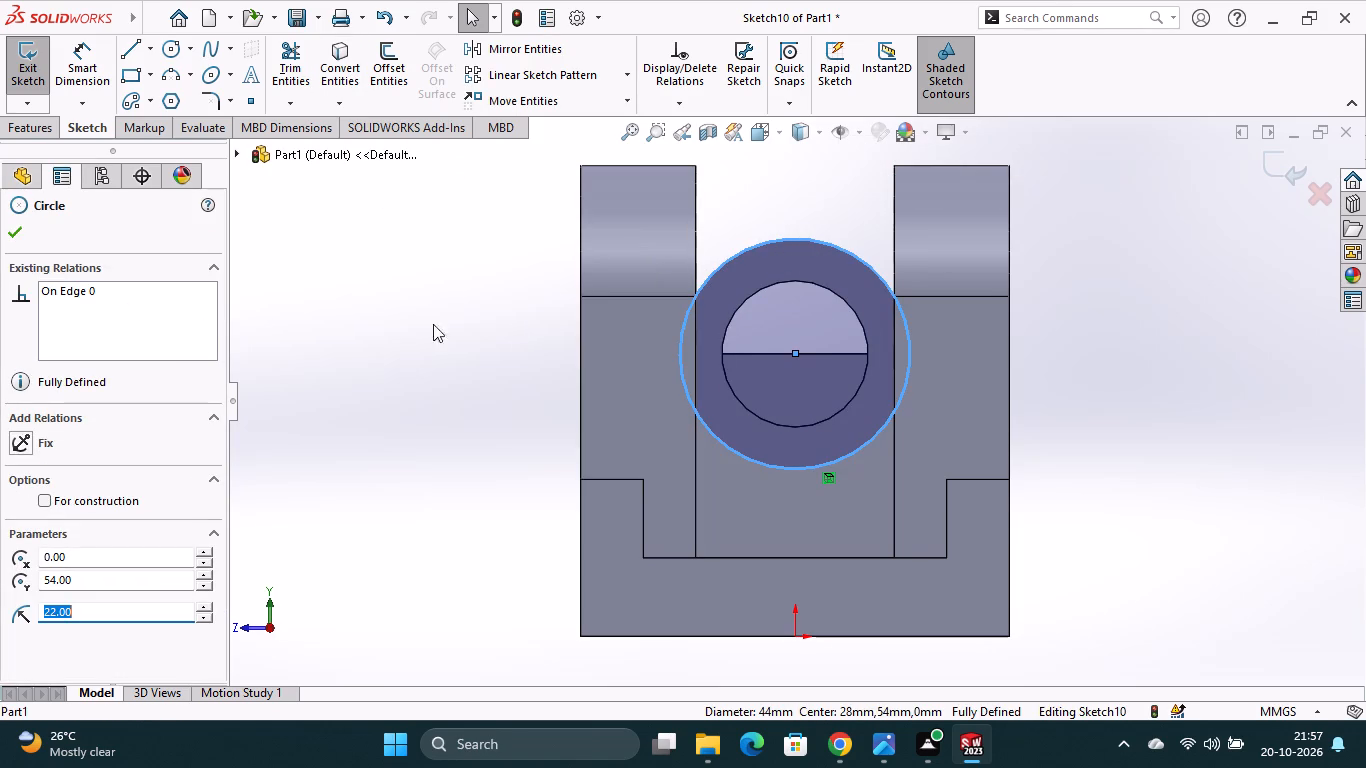
{"action": "left_click", "coordinate": [765, 240]}
{"action": "left_click", "coordinate": [774, 285]}
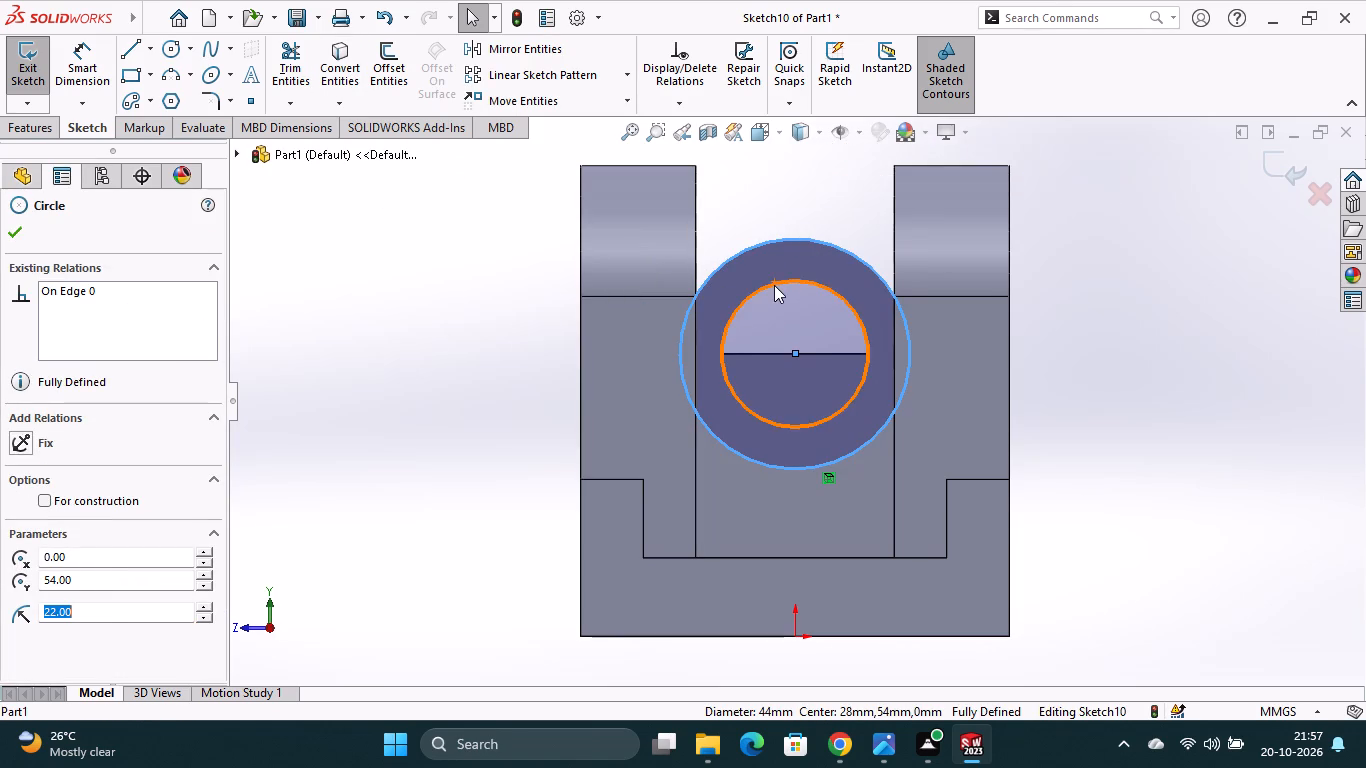
{"action": "left_click", "coordinate": [346, 69]}
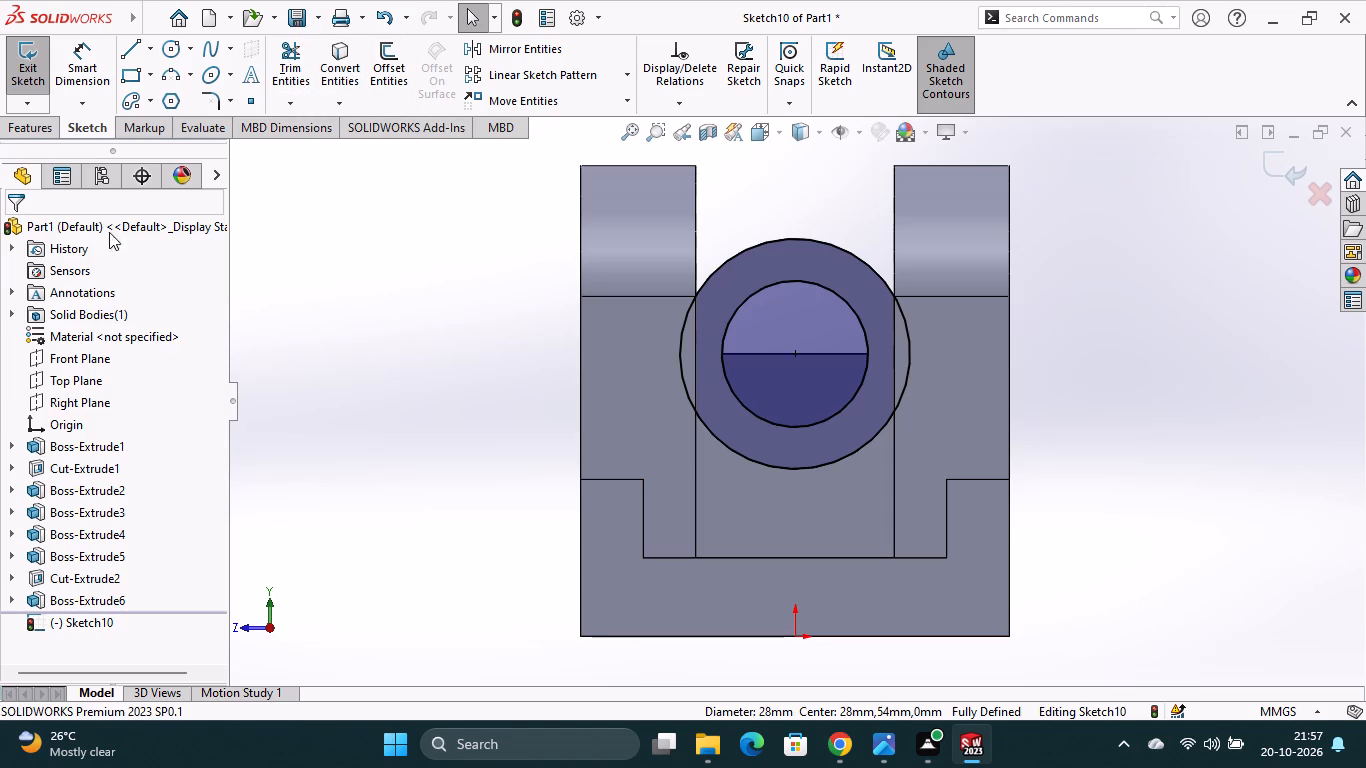
Draw a horizontal line through the ring's centre, joining opposite sides of the outer circle.
{"action": "left_click", "coordinate": [138, 45]}
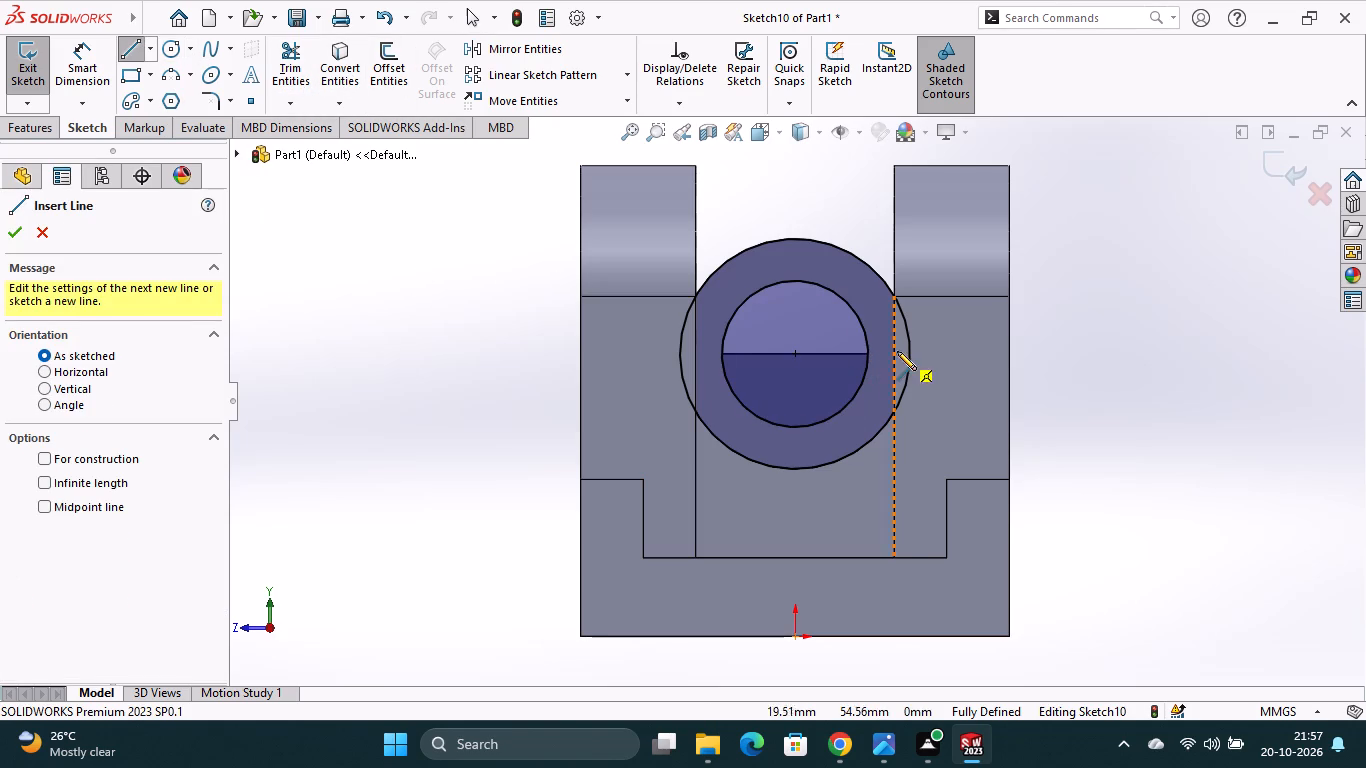
{"action": "left_click", "coordinate": [911, 354]}
{"action": "left_click", "coordinate": [677, 352]}
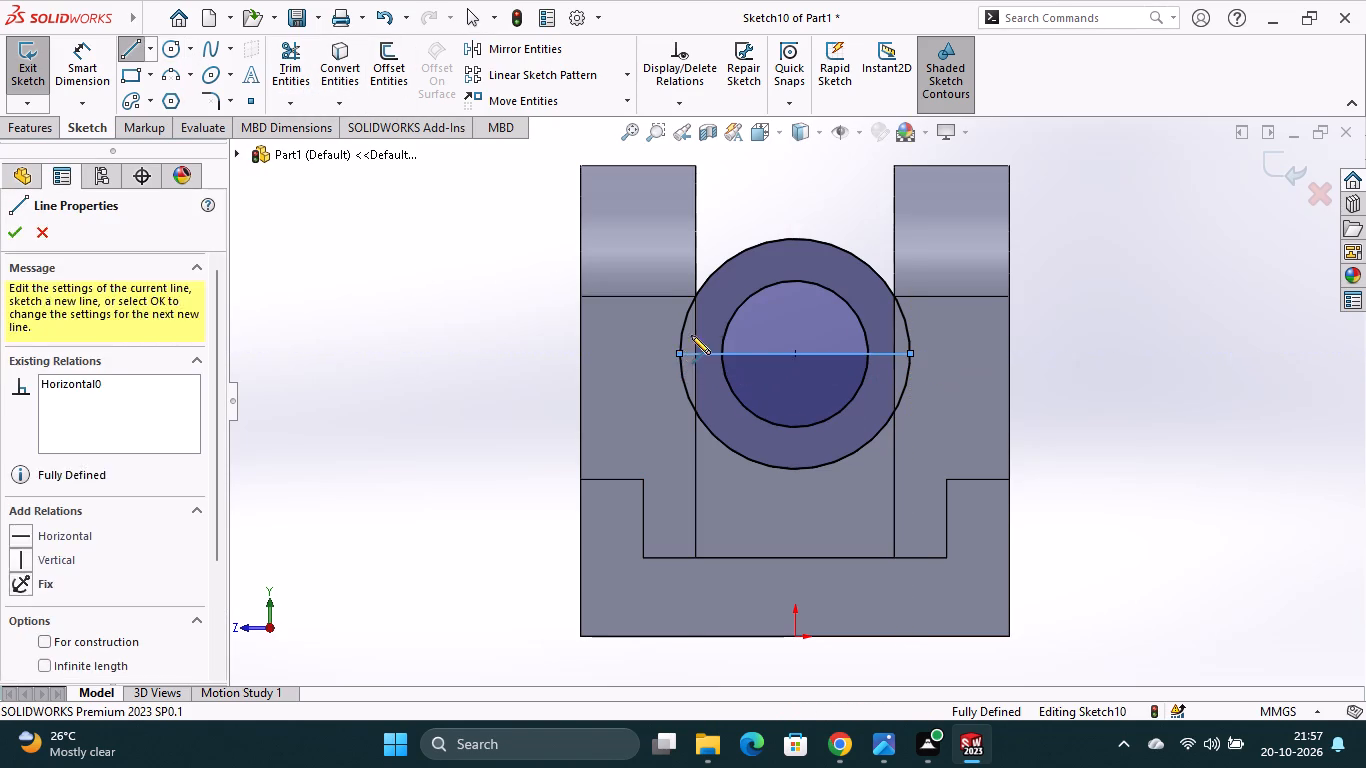
{"action": "key", "text": "Escape"}
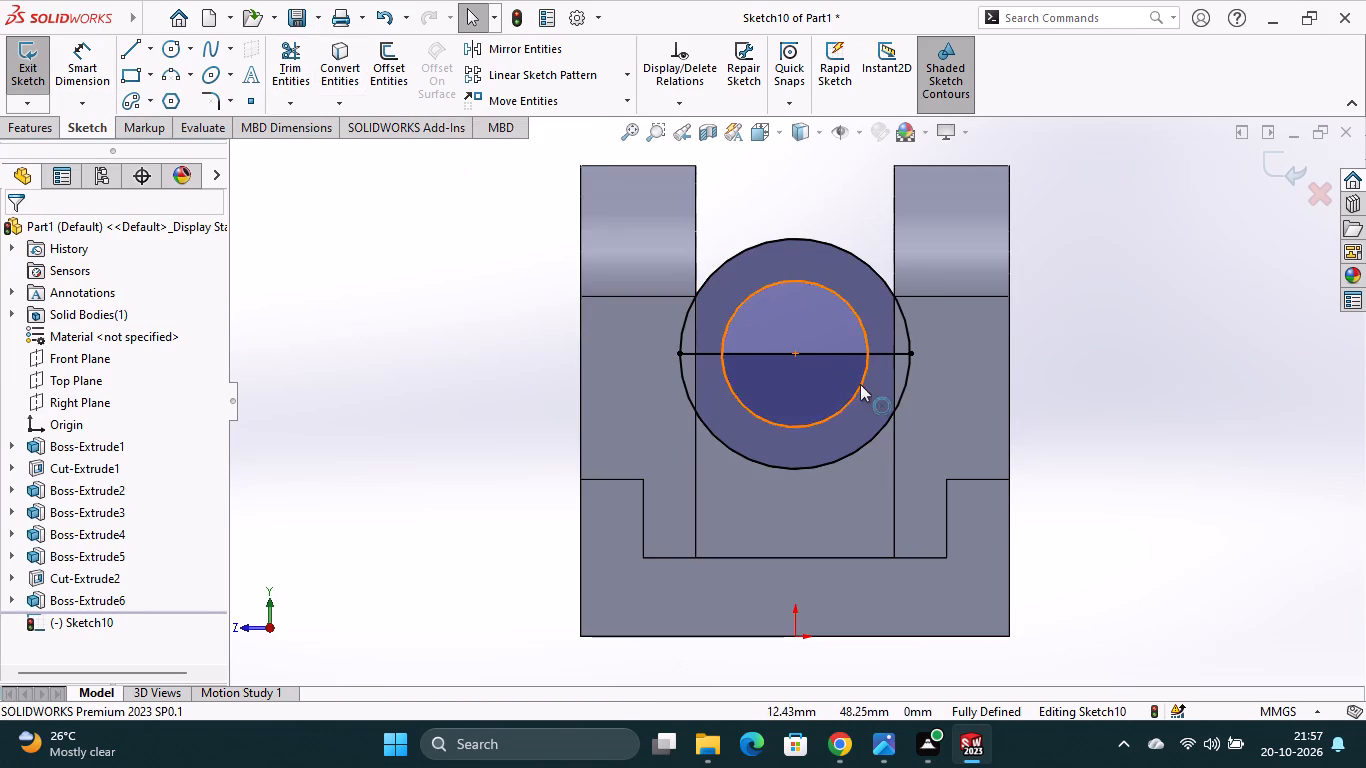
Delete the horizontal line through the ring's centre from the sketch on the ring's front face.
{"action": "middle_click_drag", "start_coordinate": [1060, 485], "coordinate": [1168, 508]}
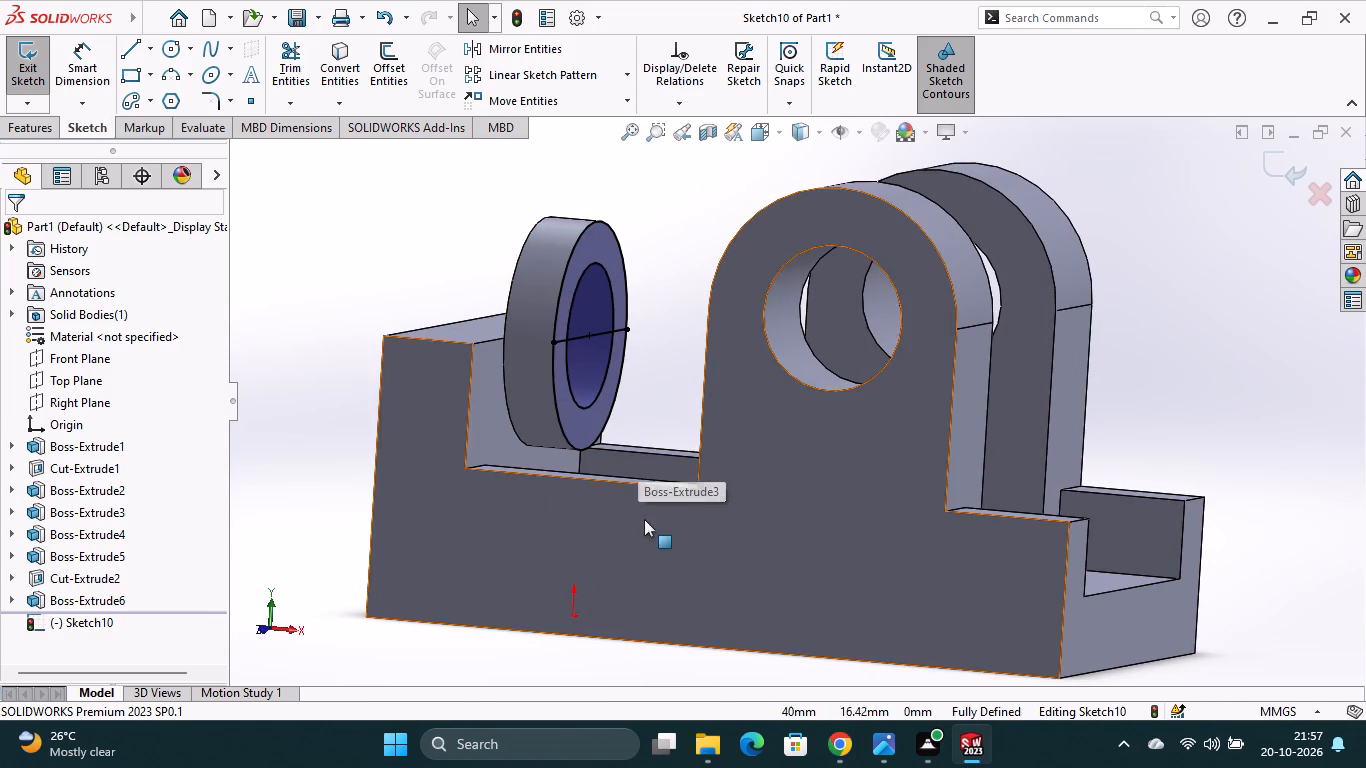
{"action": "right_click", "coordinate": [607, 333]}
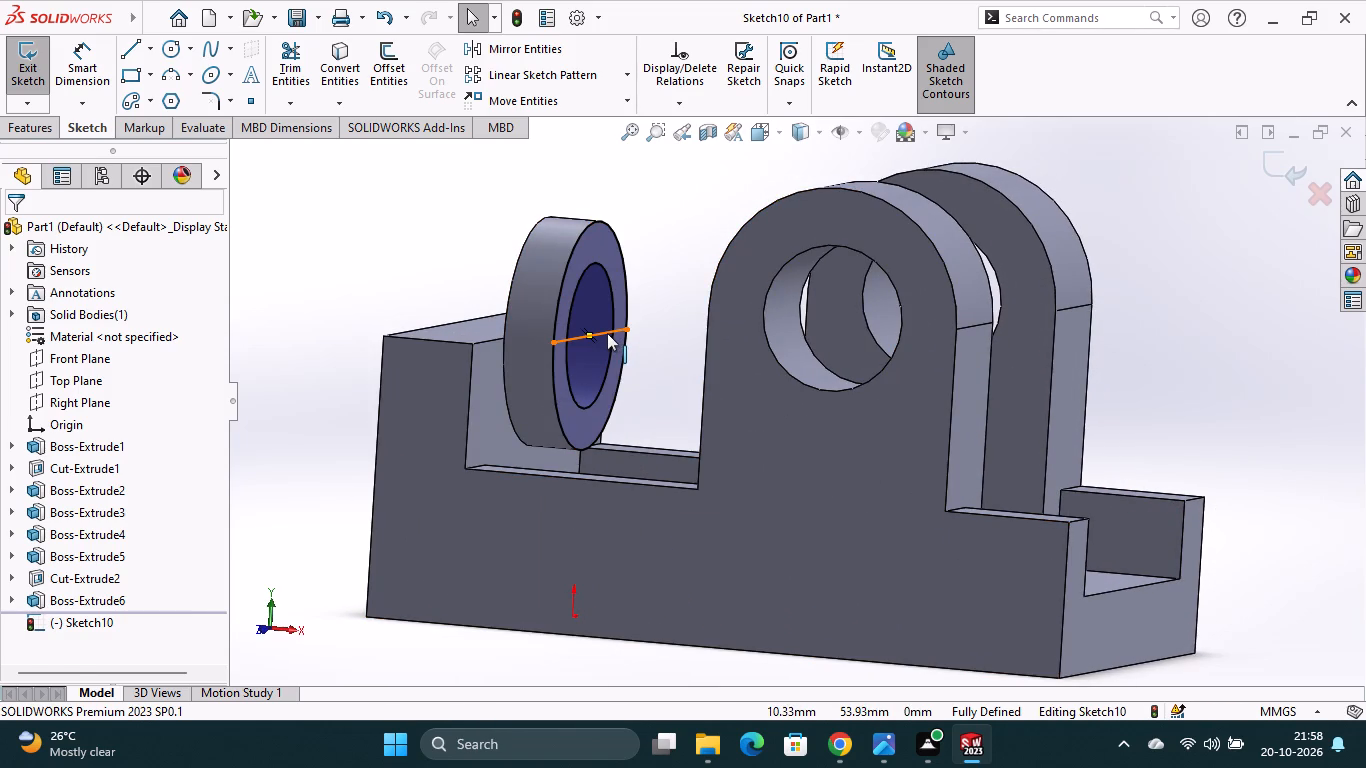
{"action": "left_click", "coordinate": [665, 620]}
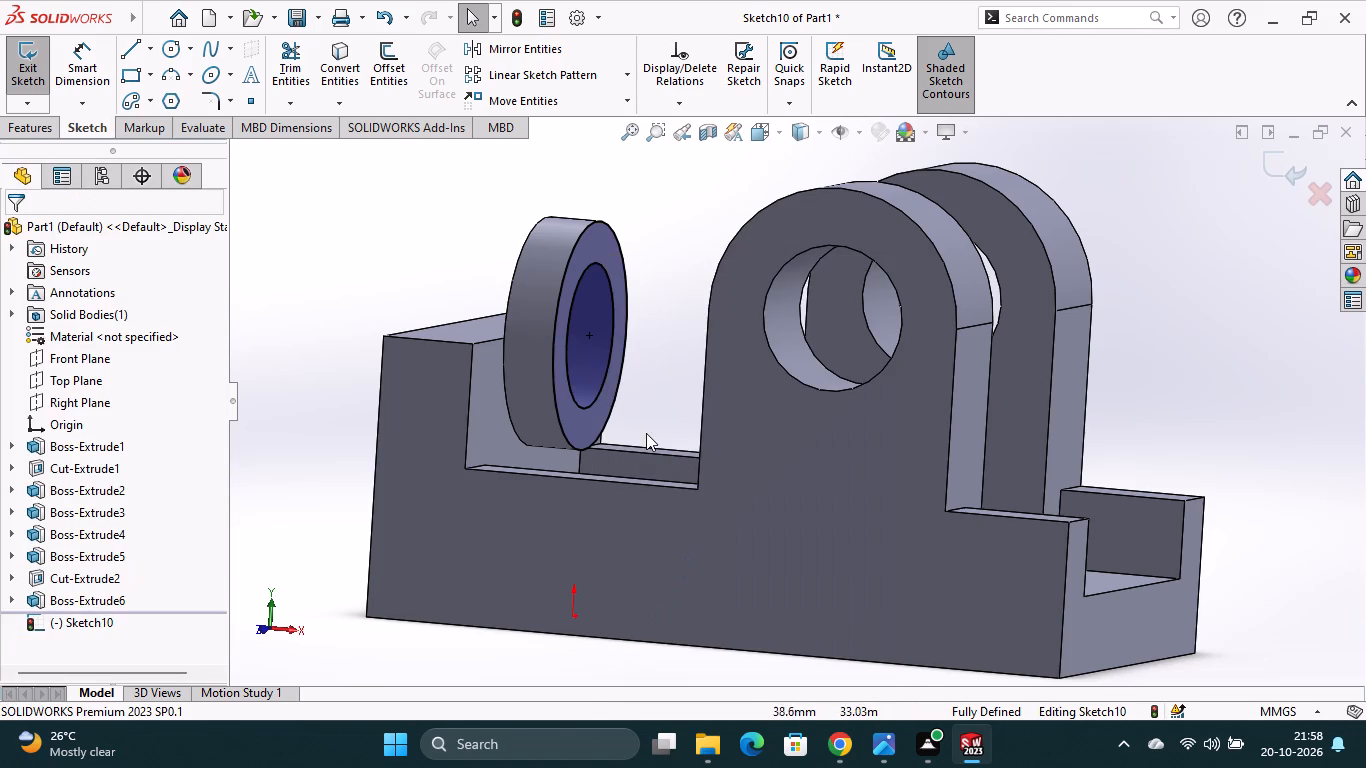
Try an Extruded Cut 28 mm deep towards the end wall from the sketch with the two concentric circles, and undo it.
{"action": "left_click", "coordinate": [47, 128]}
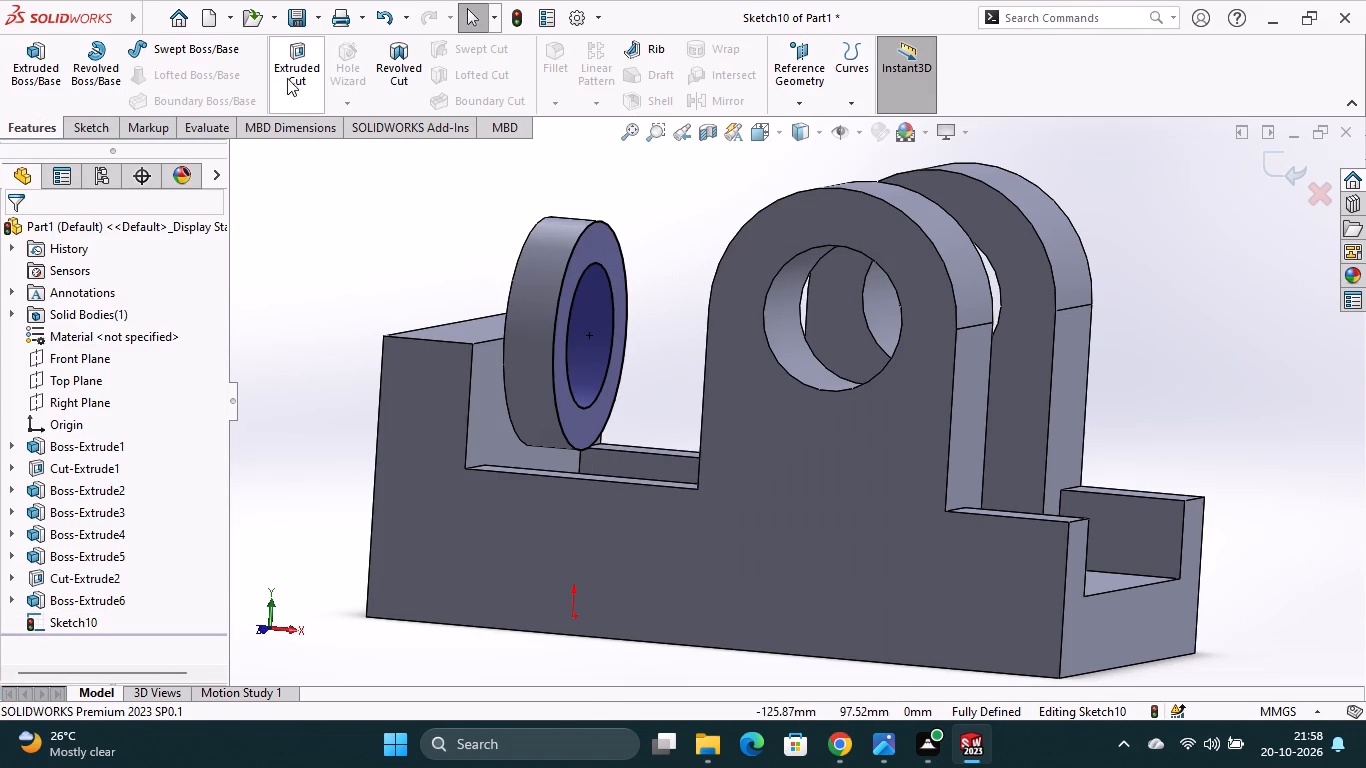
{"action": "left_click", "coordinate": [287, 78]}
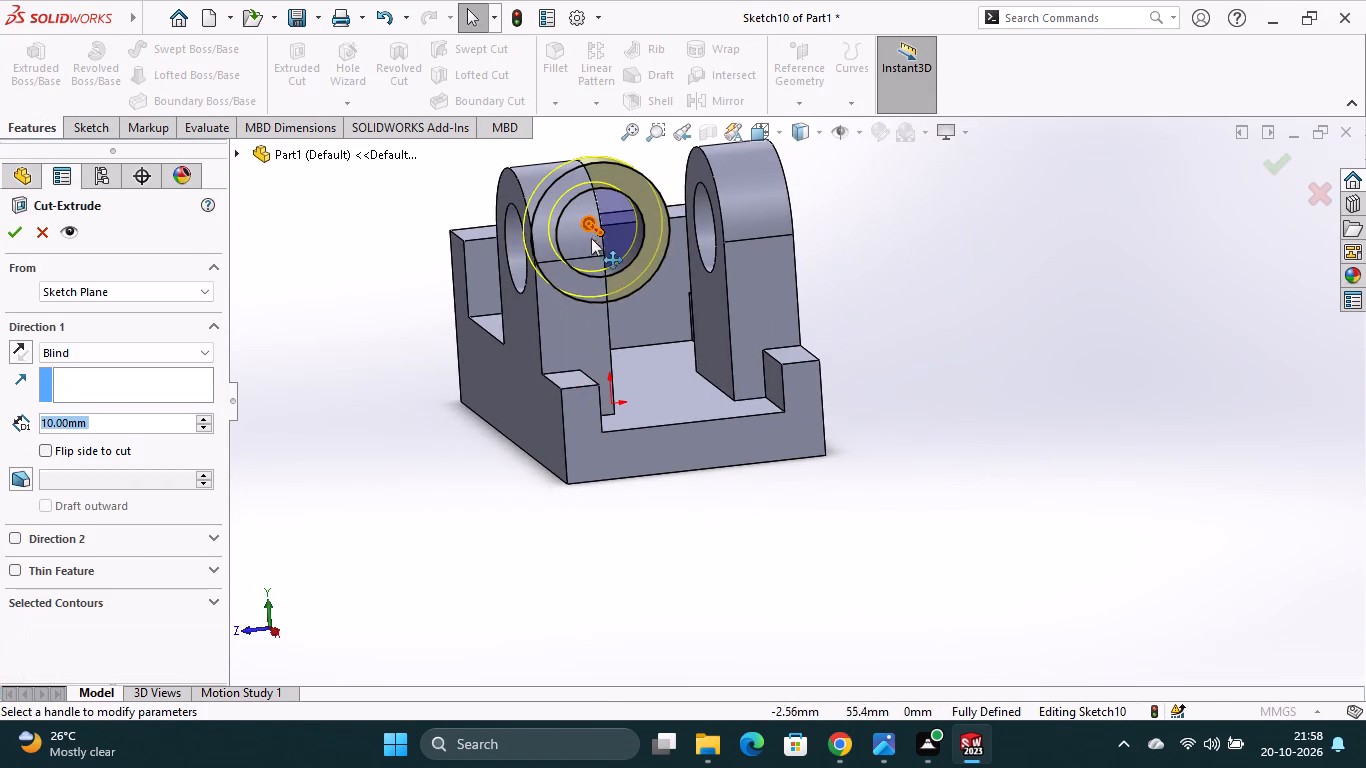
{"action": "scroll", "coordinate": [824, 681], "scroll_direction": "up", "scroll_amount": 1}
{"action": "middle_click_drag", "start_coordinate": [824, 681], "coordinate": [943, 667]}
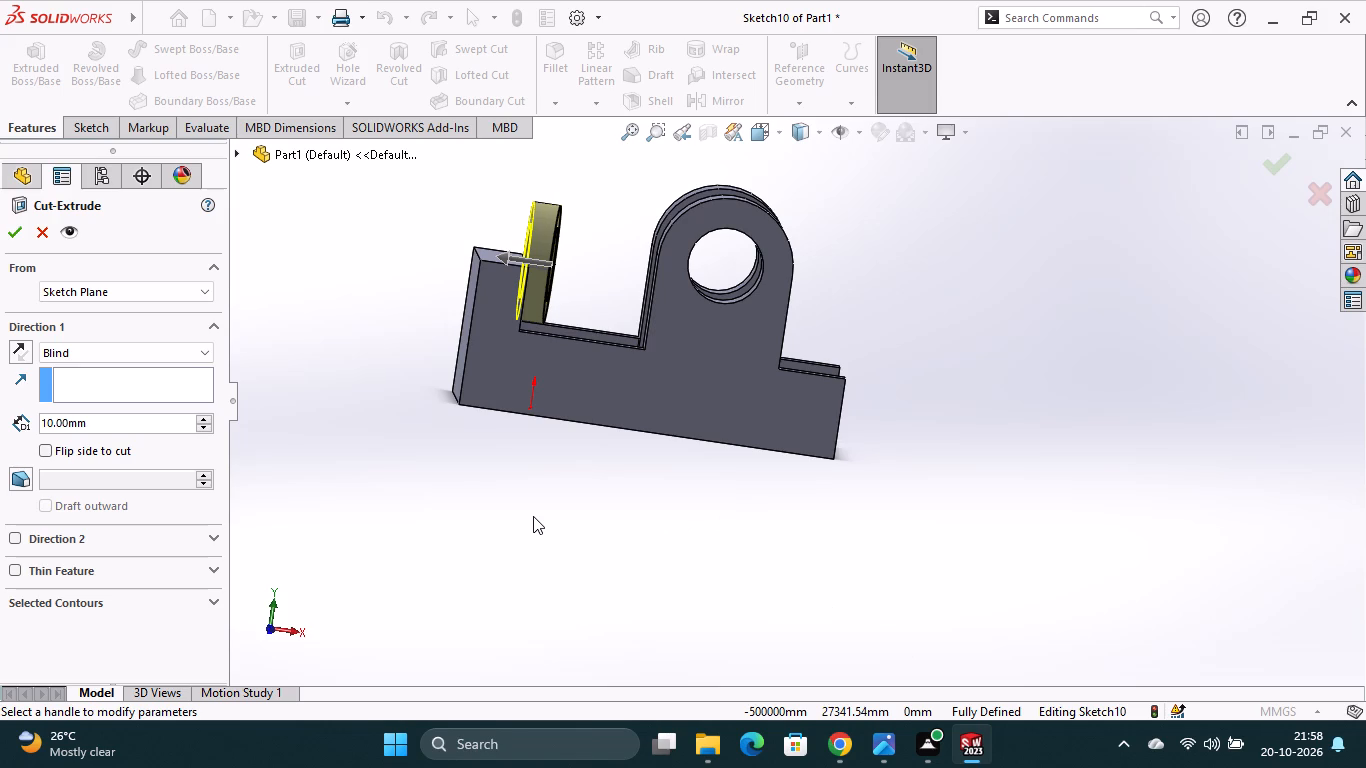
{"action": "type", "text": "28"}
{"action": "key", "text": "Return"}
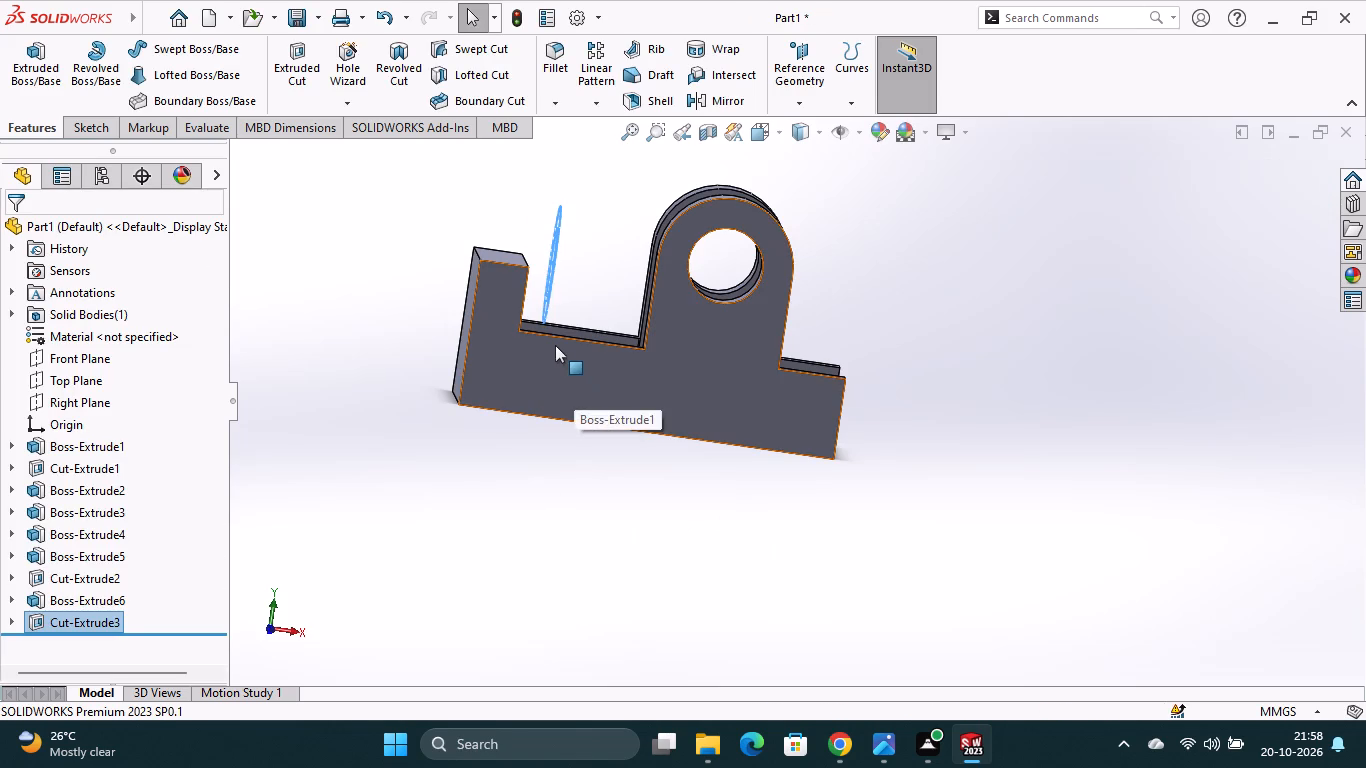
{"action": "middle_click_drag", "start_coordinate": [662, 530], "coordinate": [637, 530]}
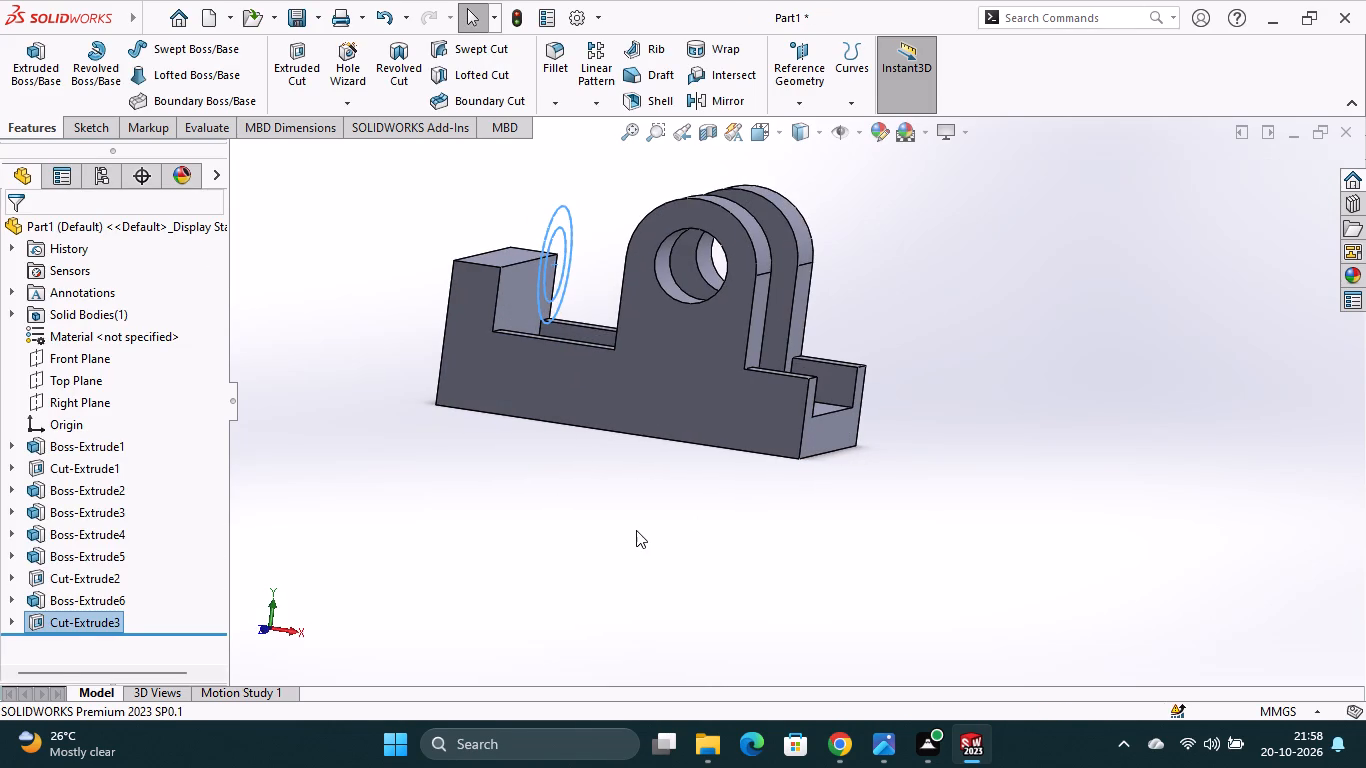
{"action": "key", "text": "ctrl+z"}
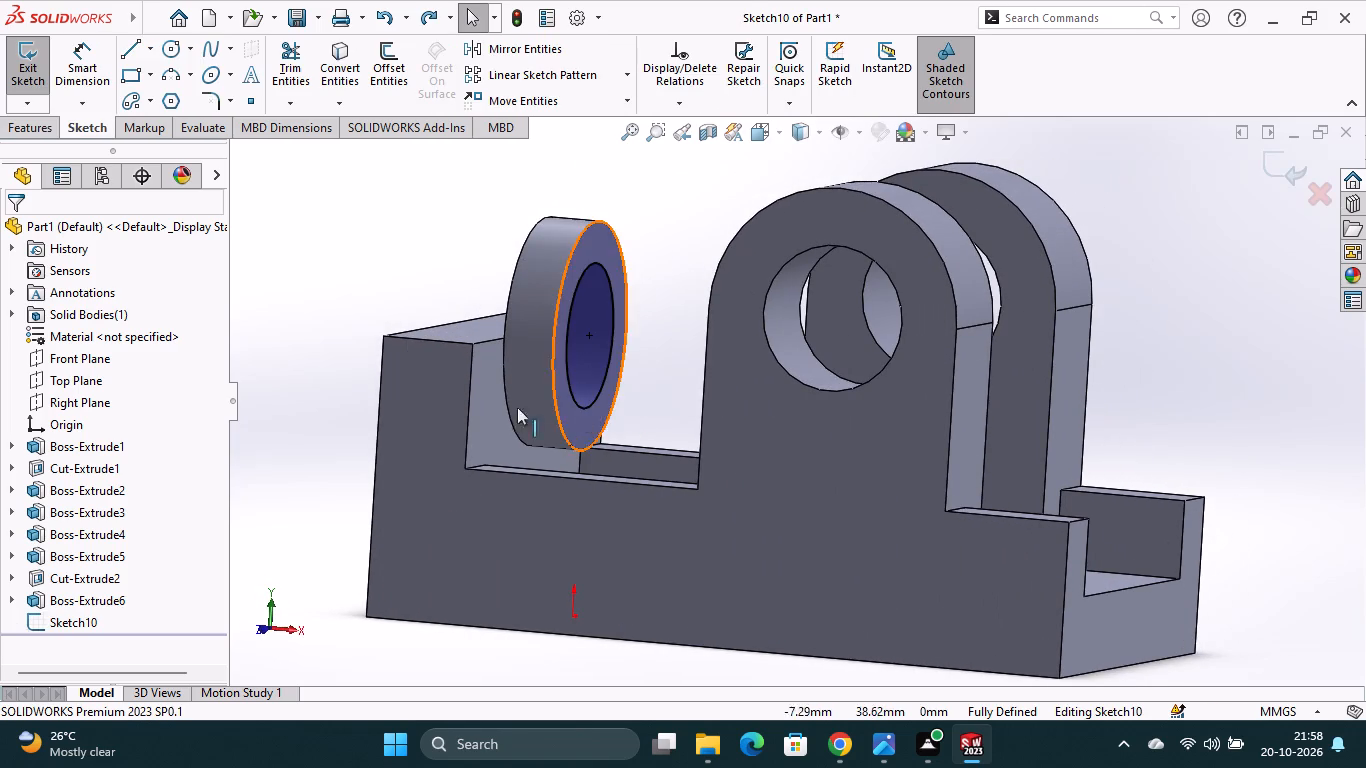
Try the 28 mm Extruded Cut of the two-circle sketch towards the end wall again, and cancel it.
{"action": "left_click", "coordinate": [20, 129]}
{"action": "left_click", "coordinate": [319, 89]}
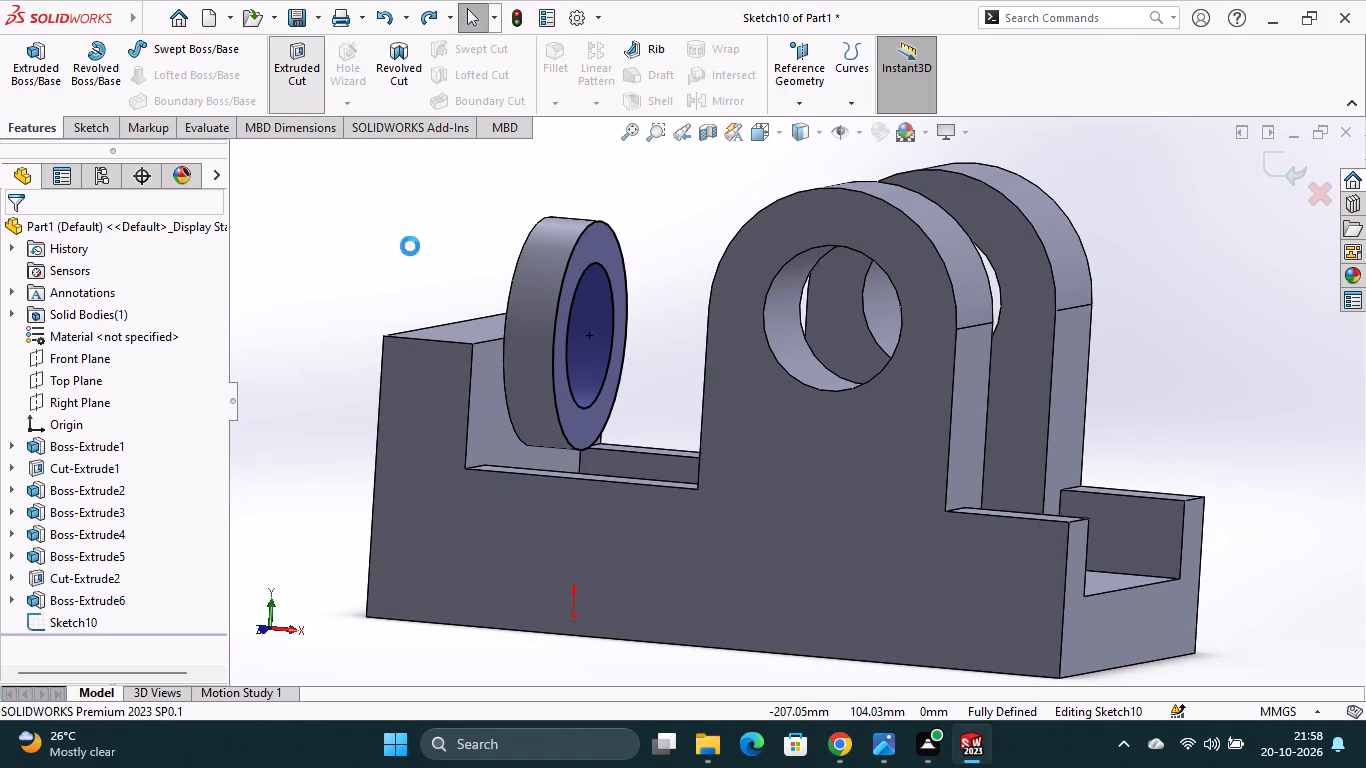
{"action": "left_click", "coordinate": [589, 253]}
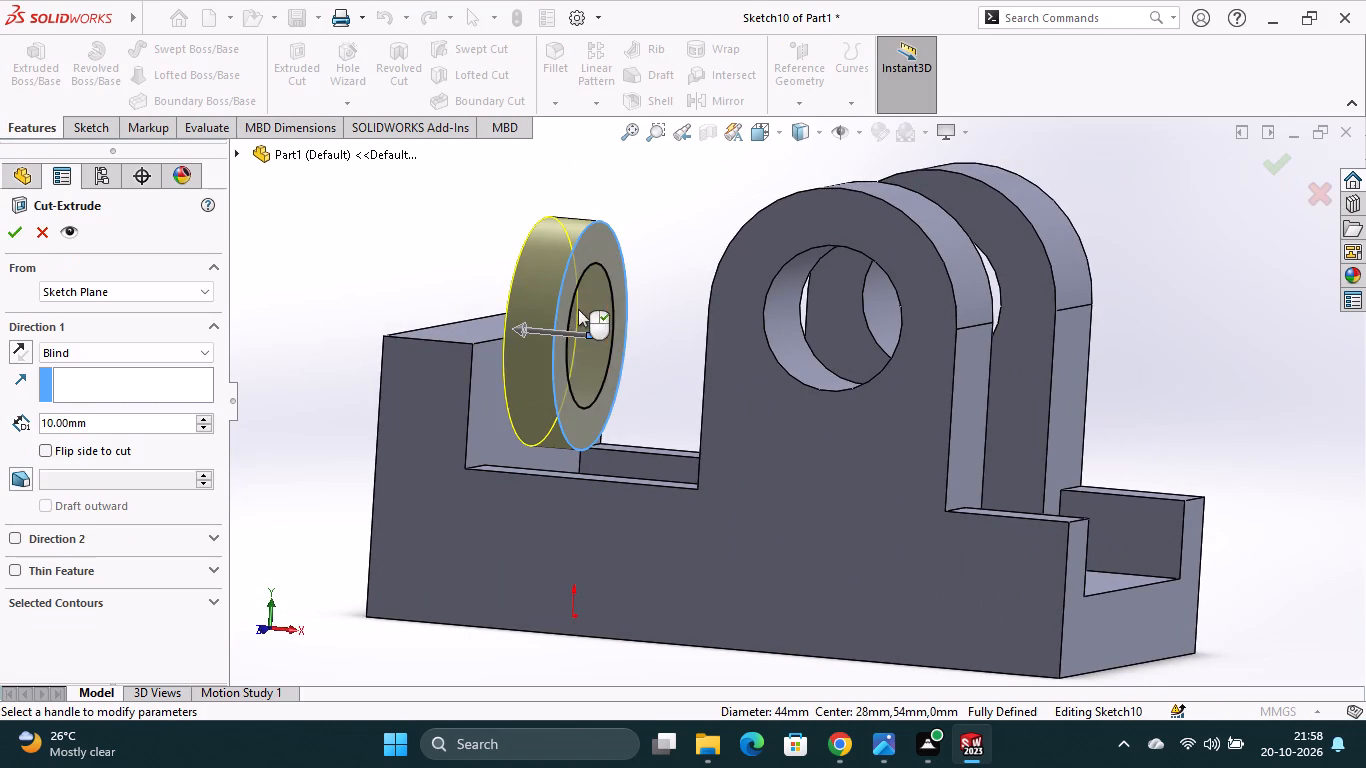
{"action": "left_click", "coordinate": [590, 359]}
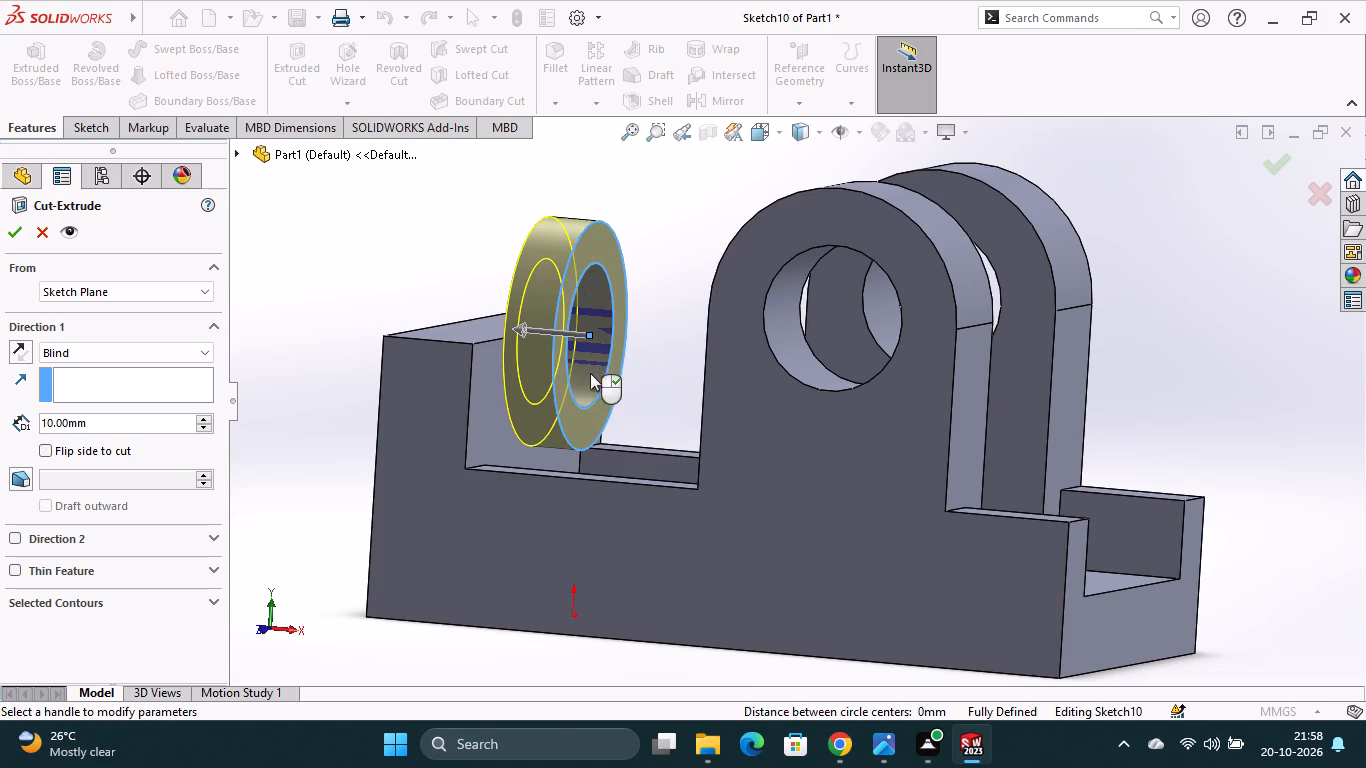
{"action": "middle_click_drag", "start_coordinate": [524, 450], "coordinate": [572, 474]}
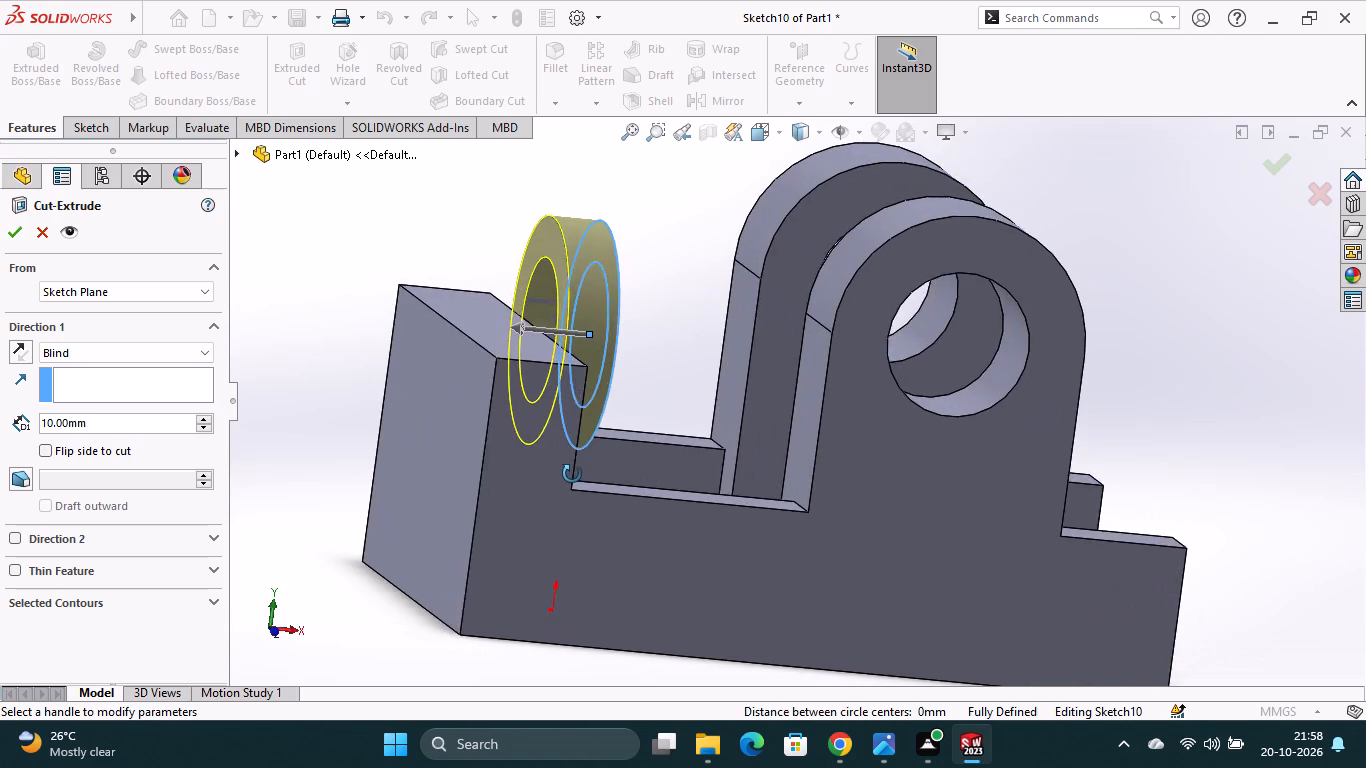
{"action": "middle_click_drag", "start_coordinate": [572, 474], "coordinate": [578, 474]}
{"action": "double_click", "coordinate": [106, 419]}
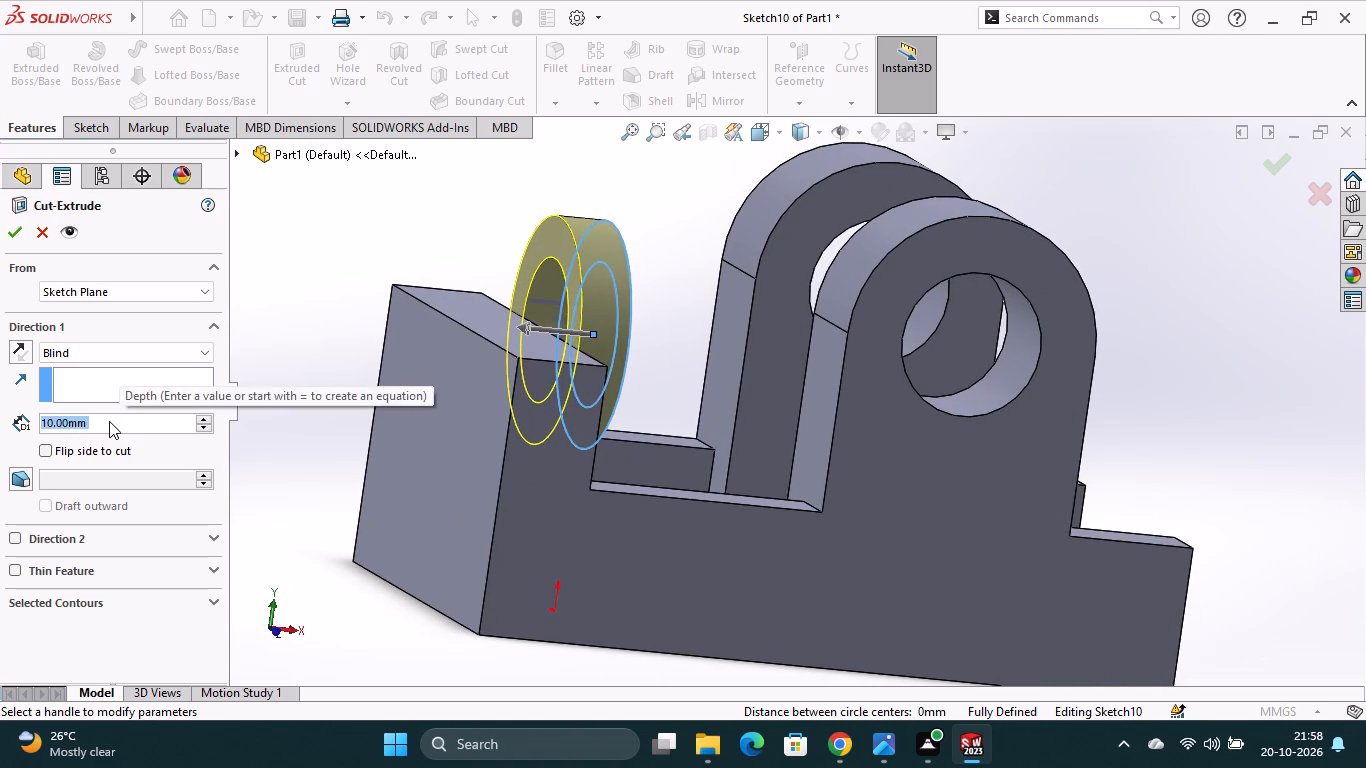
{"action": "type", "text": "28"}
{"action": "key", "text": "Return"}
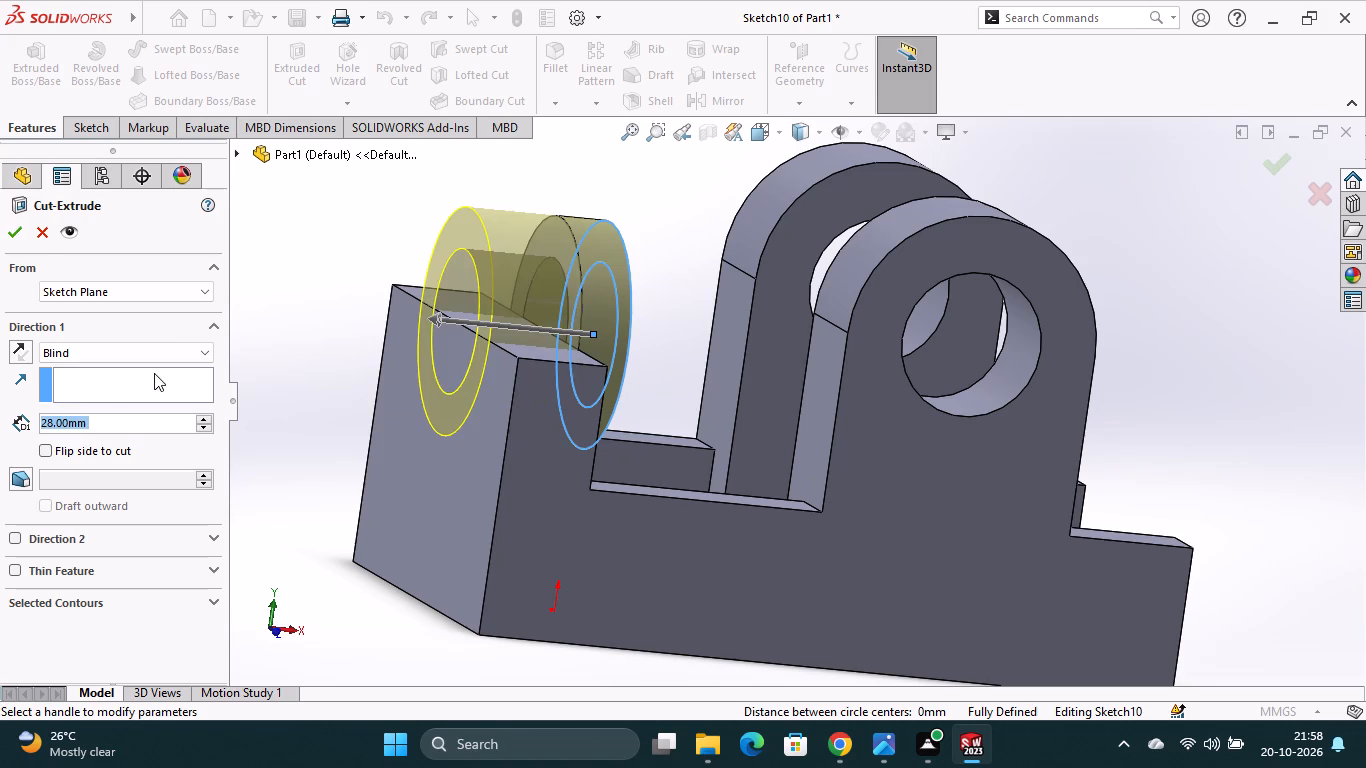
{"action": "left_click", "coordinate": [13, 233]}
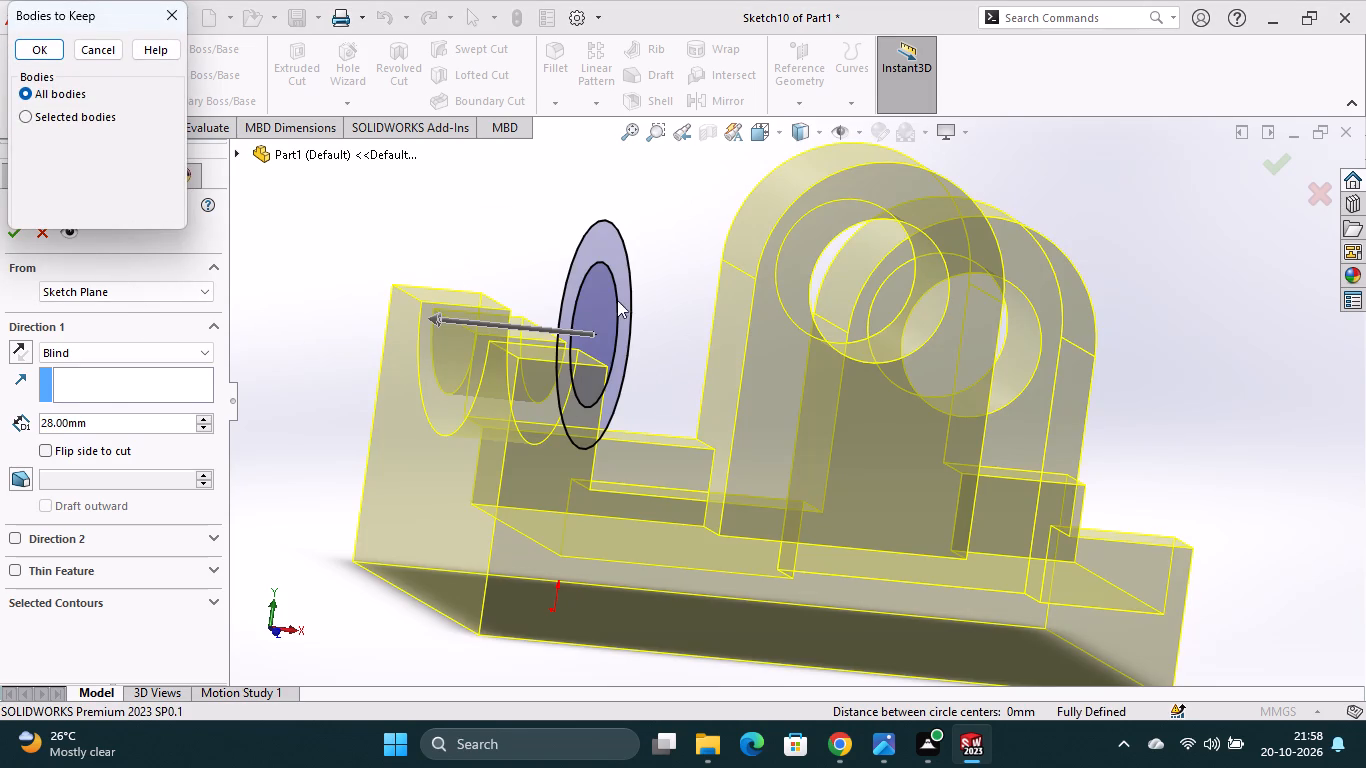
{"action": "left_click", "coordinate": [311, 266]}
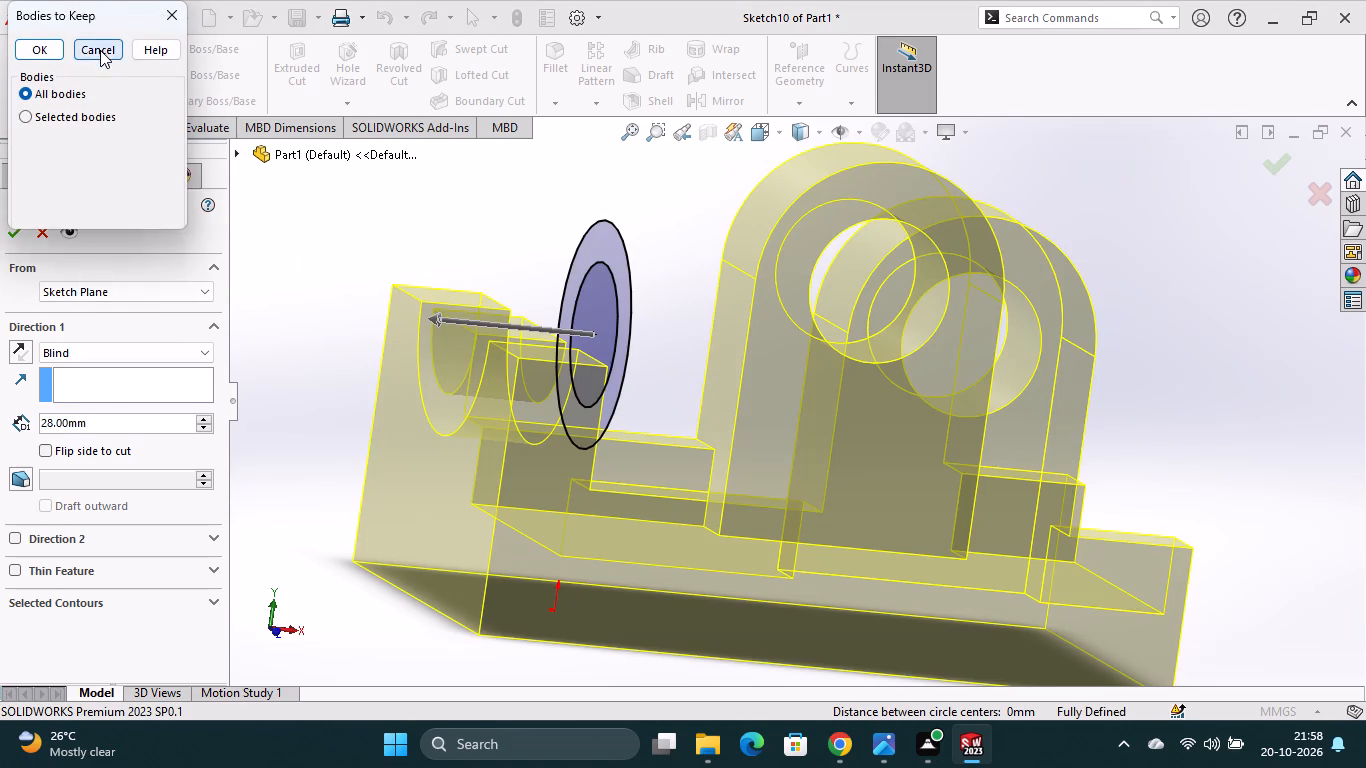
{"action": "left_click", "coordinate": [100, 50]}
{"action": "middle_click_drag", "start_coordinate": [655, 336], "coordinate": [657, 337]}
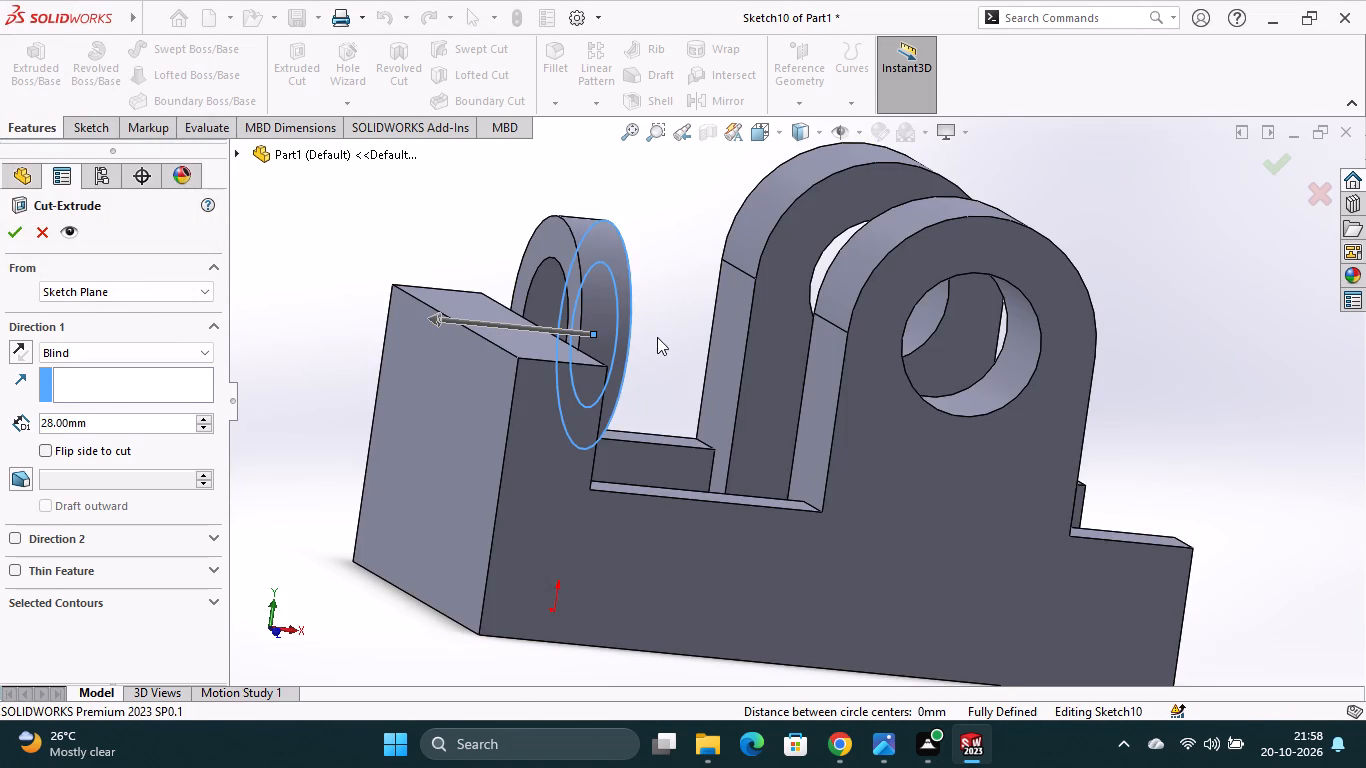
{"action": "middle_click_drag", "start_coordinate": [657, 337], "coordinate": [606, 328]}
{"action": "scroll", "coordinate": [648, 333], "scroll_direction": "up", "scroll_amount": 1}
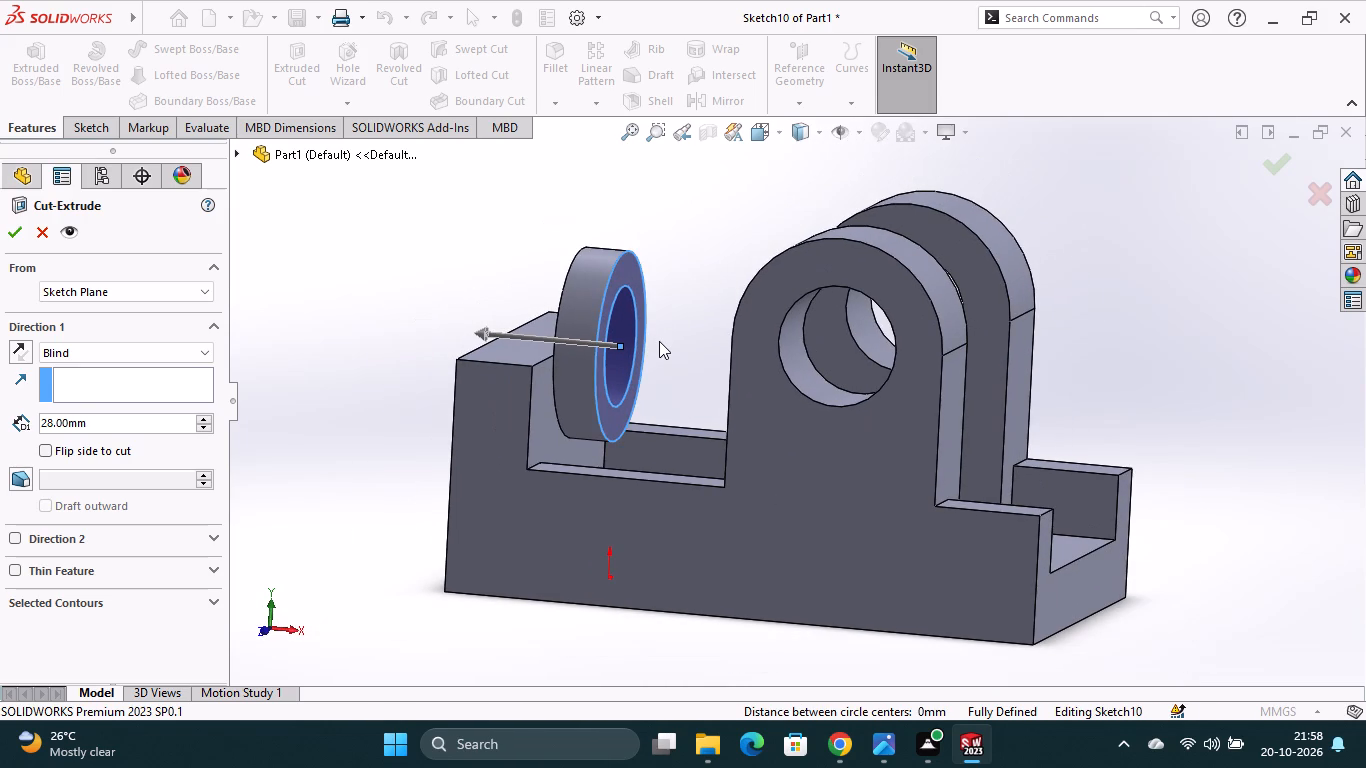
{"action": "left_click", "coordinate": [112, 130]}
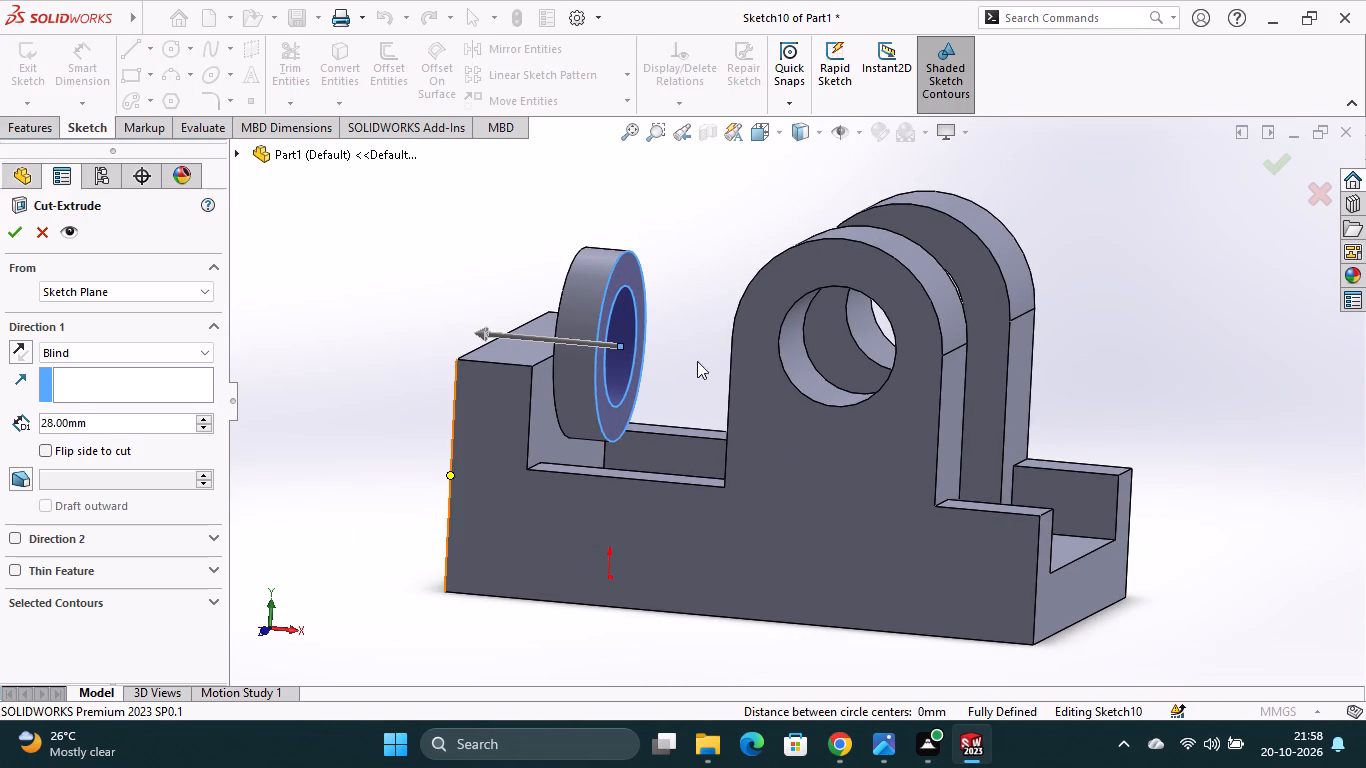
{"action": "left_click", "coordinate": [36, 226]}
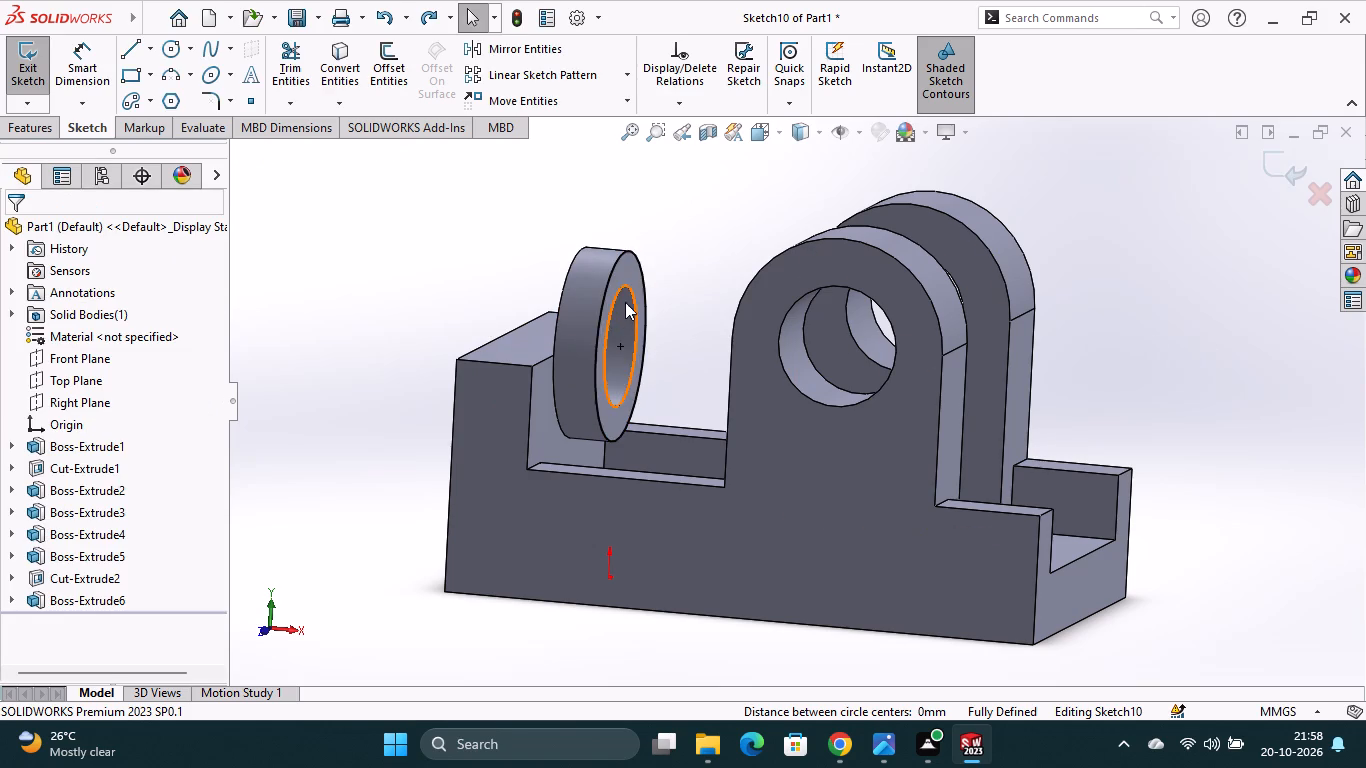
Draw a horizontal line through the ring's centre, joining opposite sides of the outer circle.
{"action": "left_click", "coordinate": [630, 281]}
{"action": "left_click", "coordinate": [518, 234]}
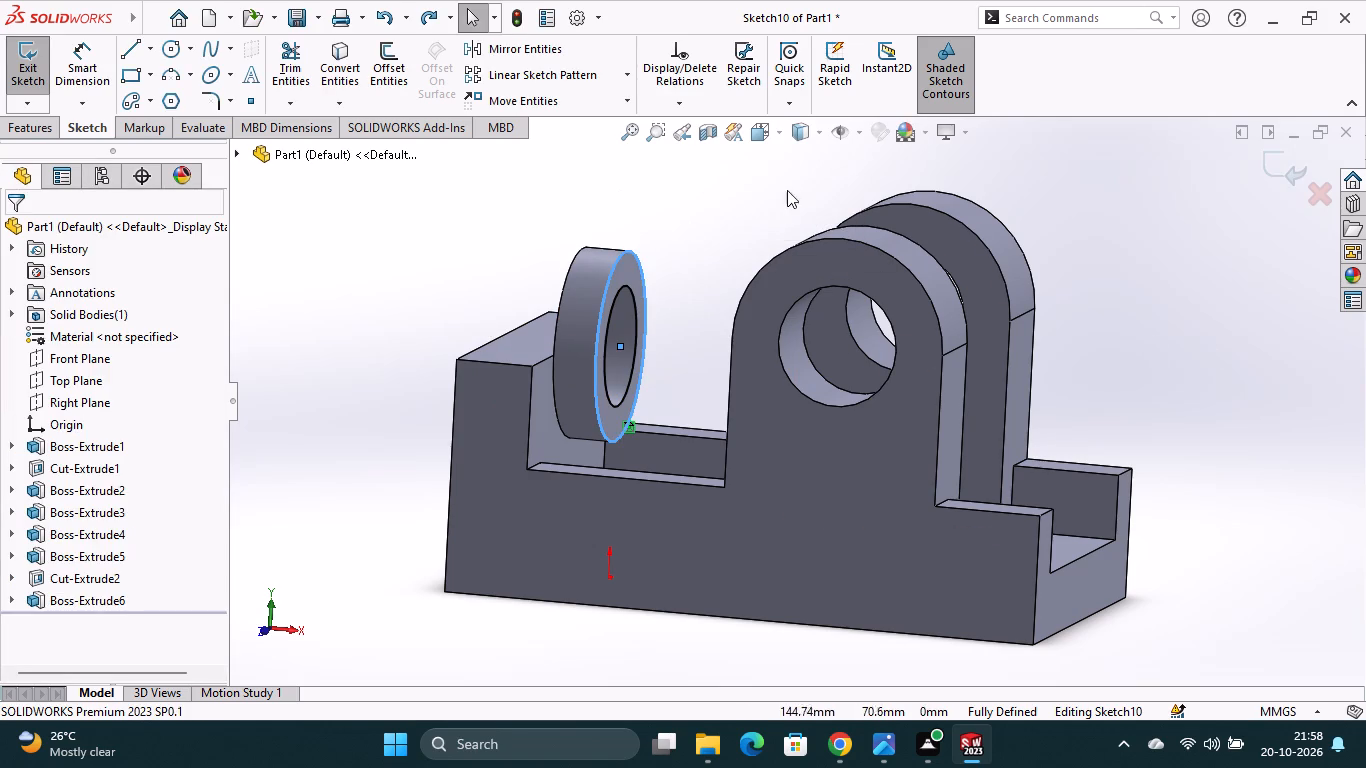
{"action": "left_click", "coordinate": [779, 137]}
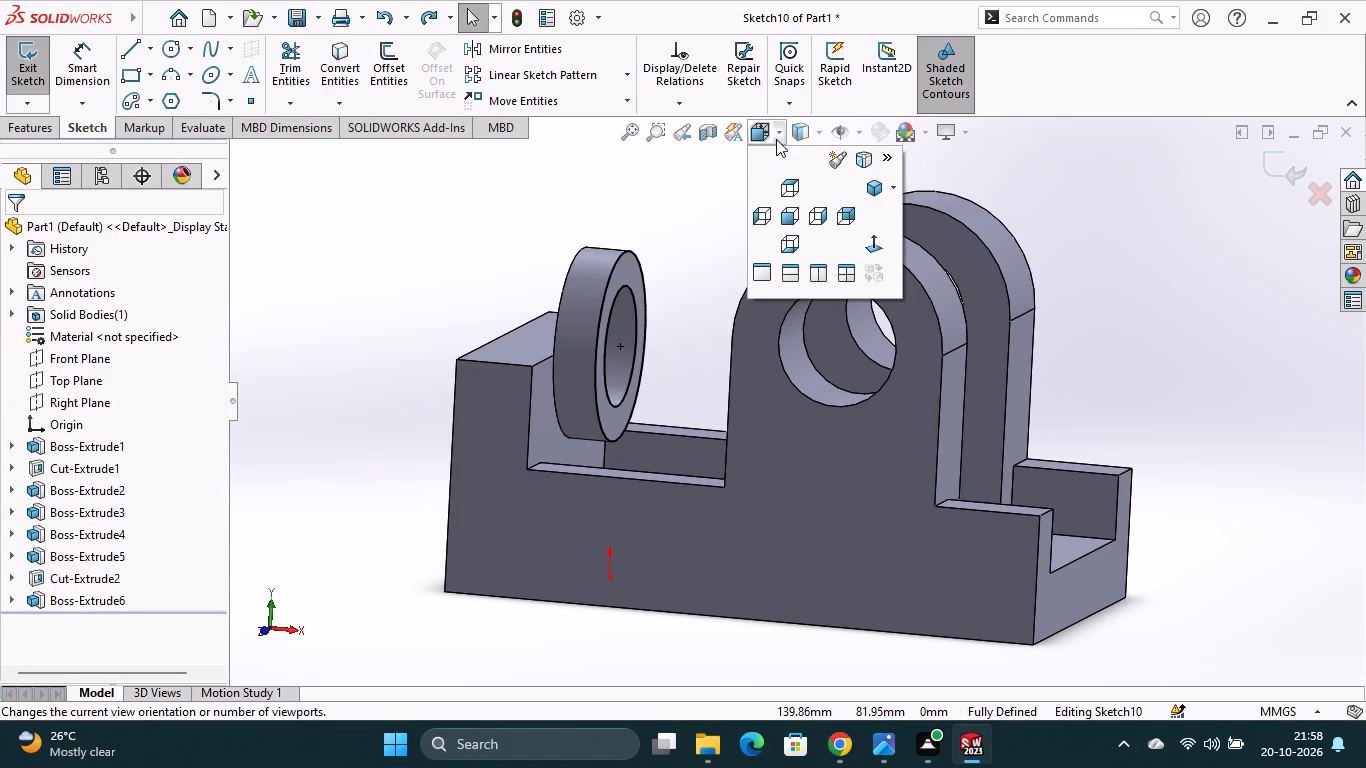
{"action": "left_click", "coordinate": [872, 241]}
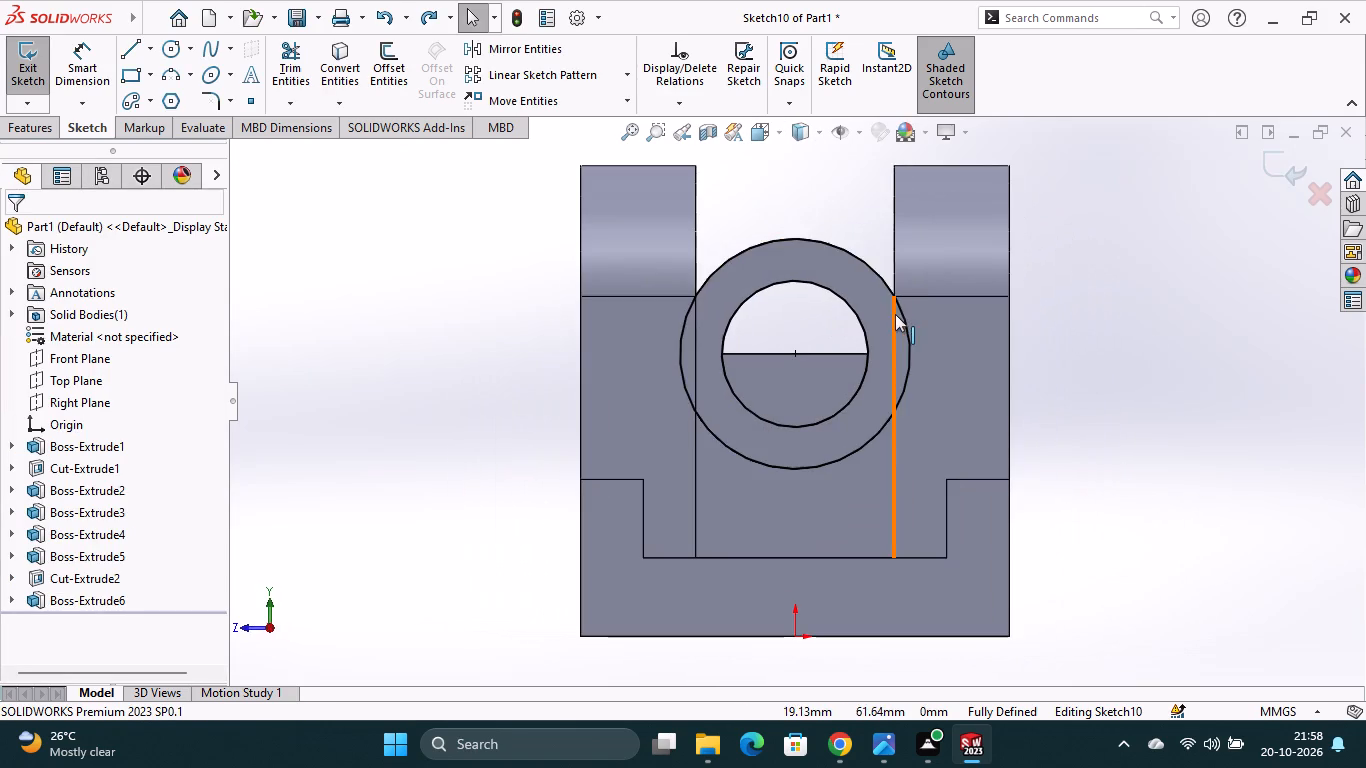
{"action": "left_click", "coordinate": [137, 57]}
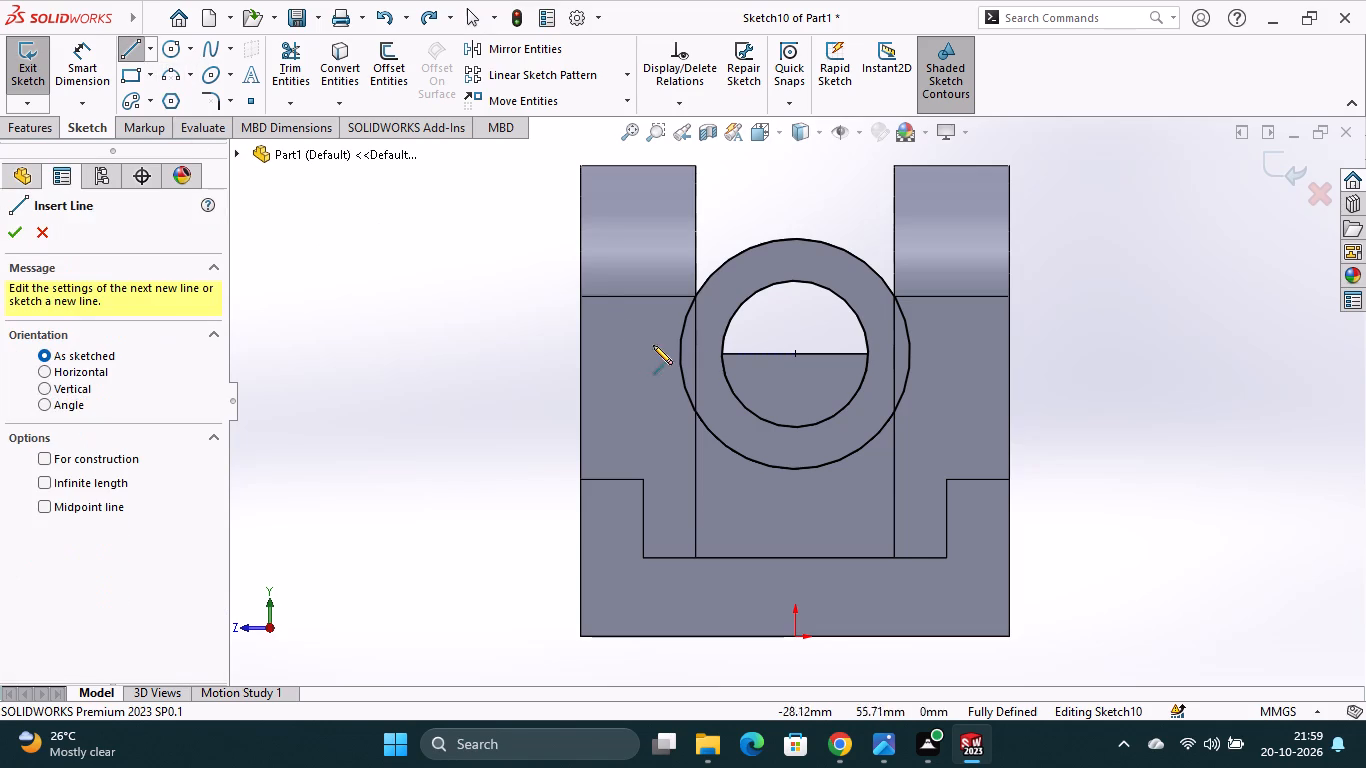
{"action": "left_click", "coordinate": [678, 348]}
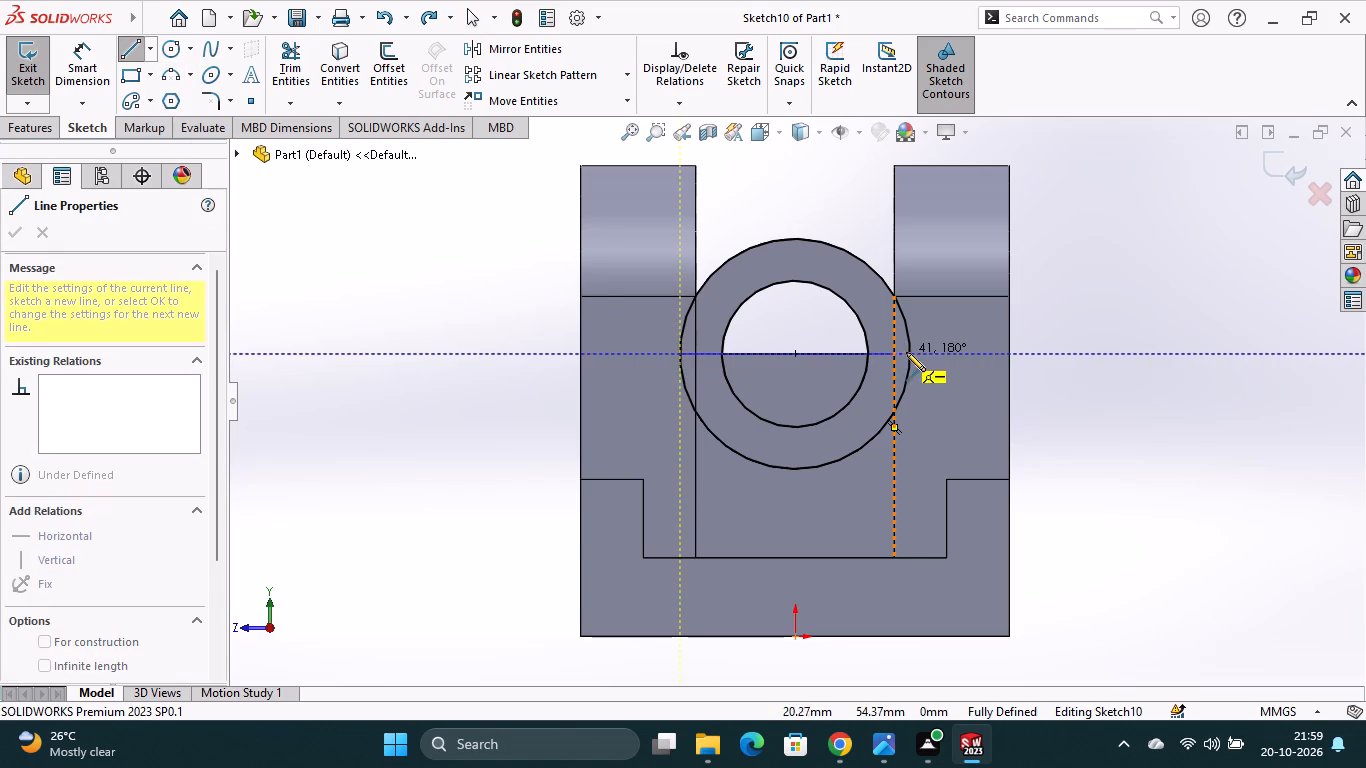
{"action": "left_click", "coordinate": [909, 357]}
{"action": "key", "text": "Escape"}
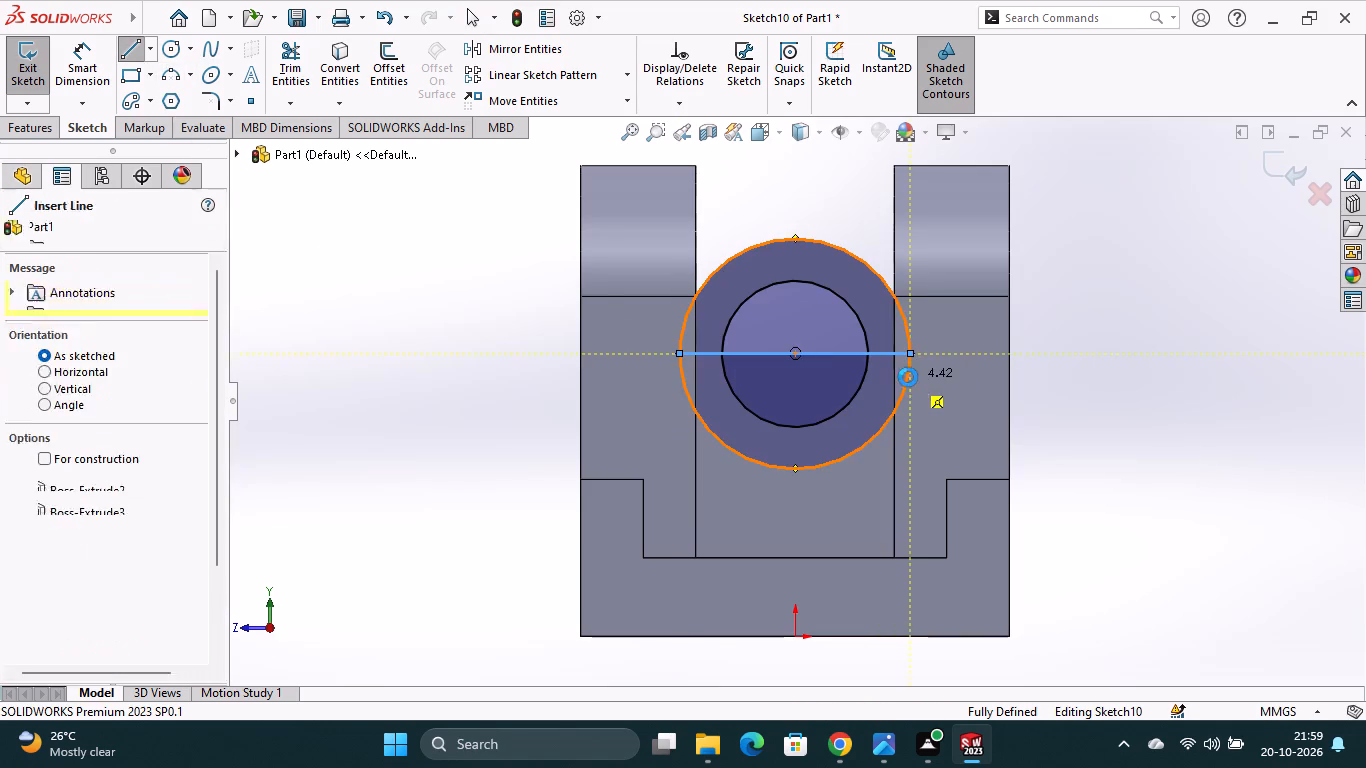
Trim away the lower halves of the outer and inner circles below the horizontal line.
{"action": "left_click", "coordinate": [278, 75]}
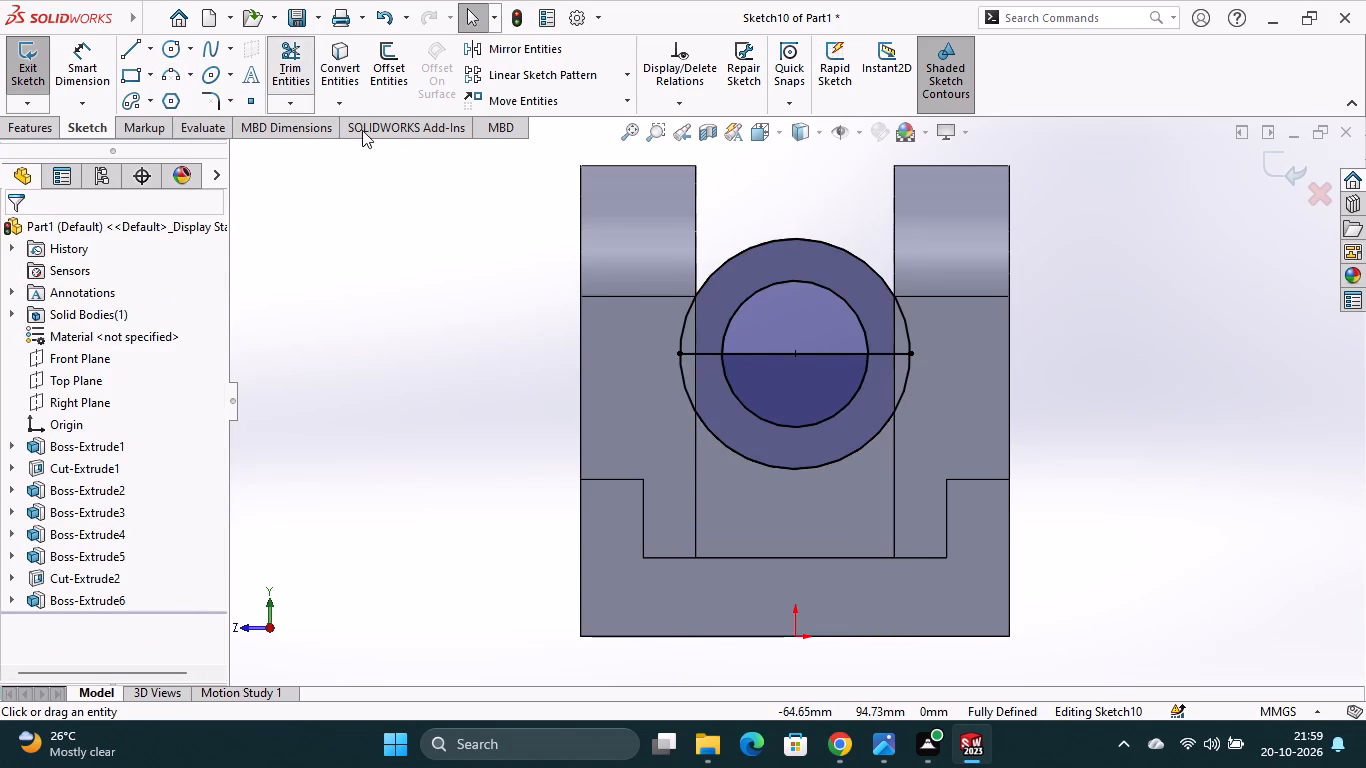
{"action": "left_click", "coordinate": [746, 465]}
{"action": "left_click", "coordinate": [753, 464]}
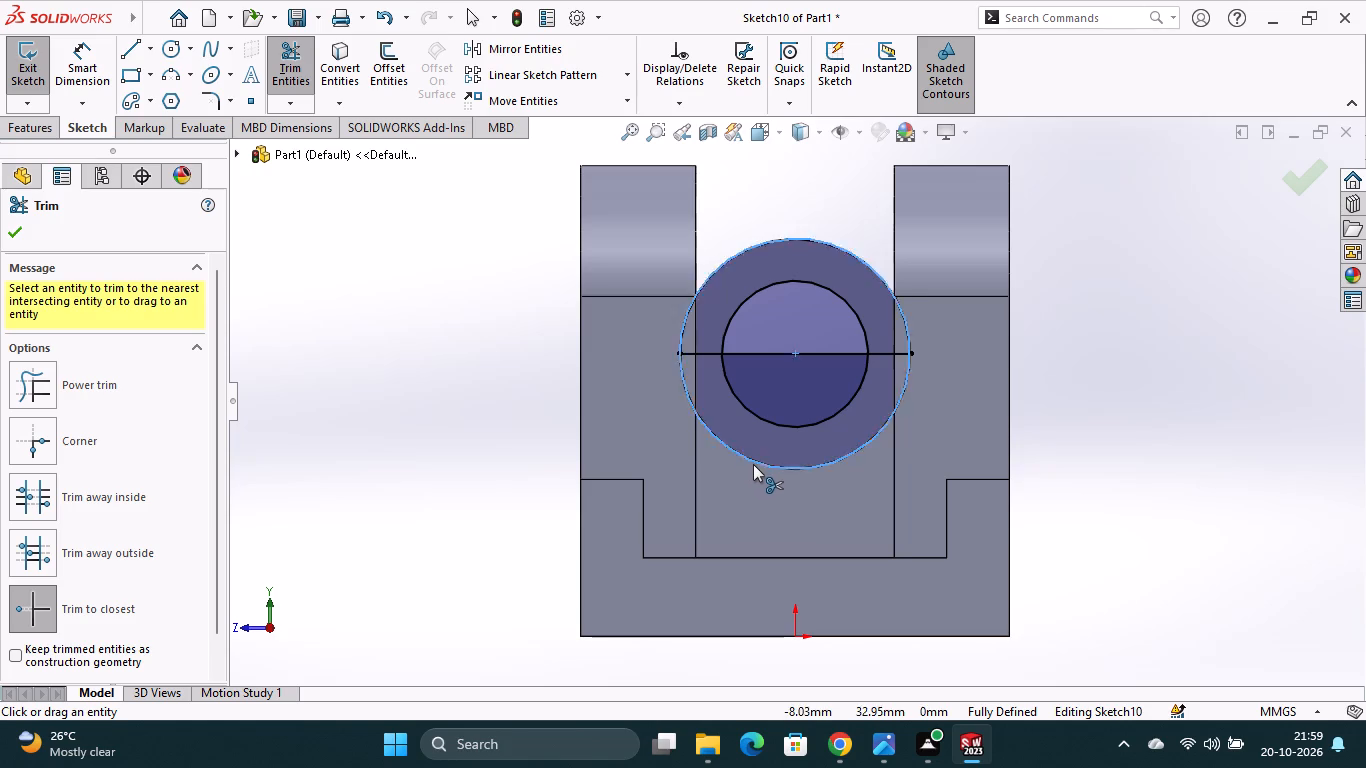
{"action": "left_click", "coordinate": [799, 423]}
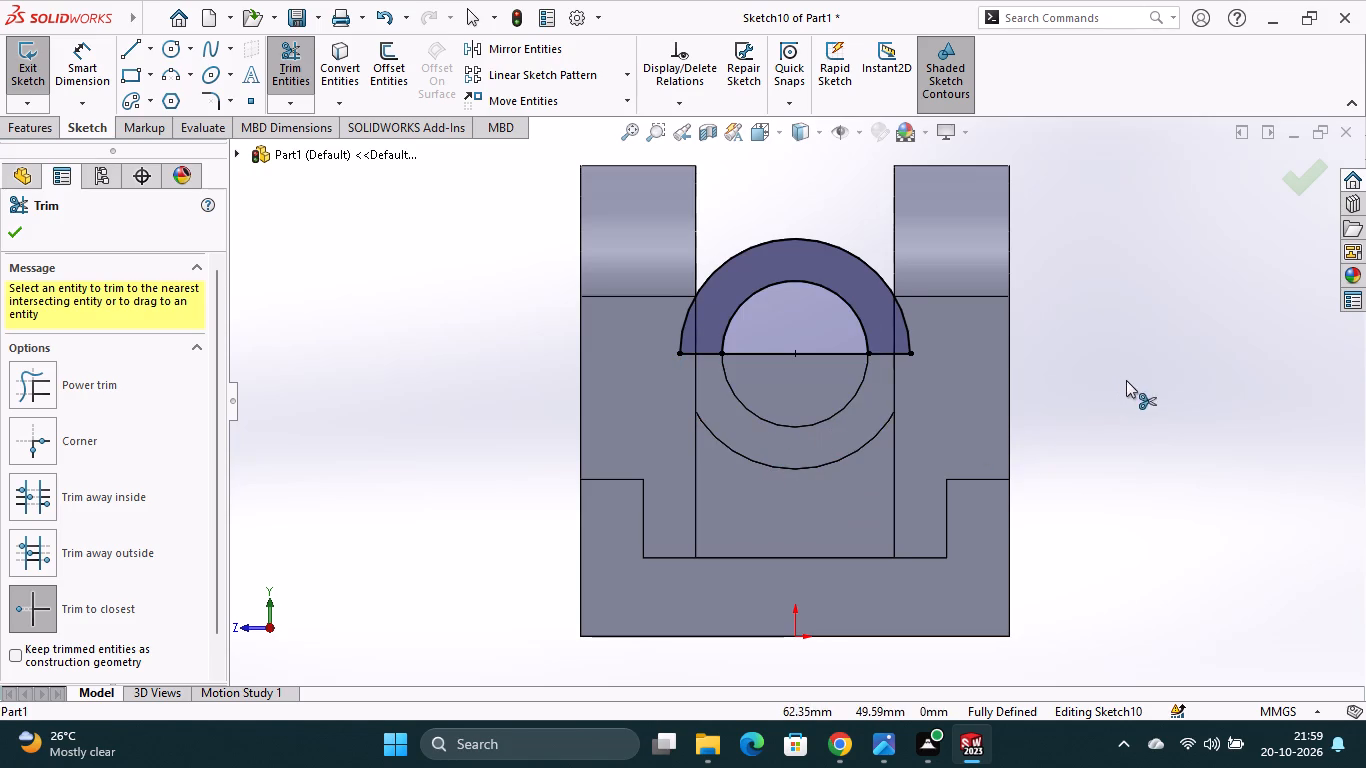
Cut away the upper half of the ring with a 10 mm blind Extruded Cut of the upper half-ring region.
{"action": "middle_click_drag", "start_coordinate": [1139, 385], "coordinate": [1217, 430]}
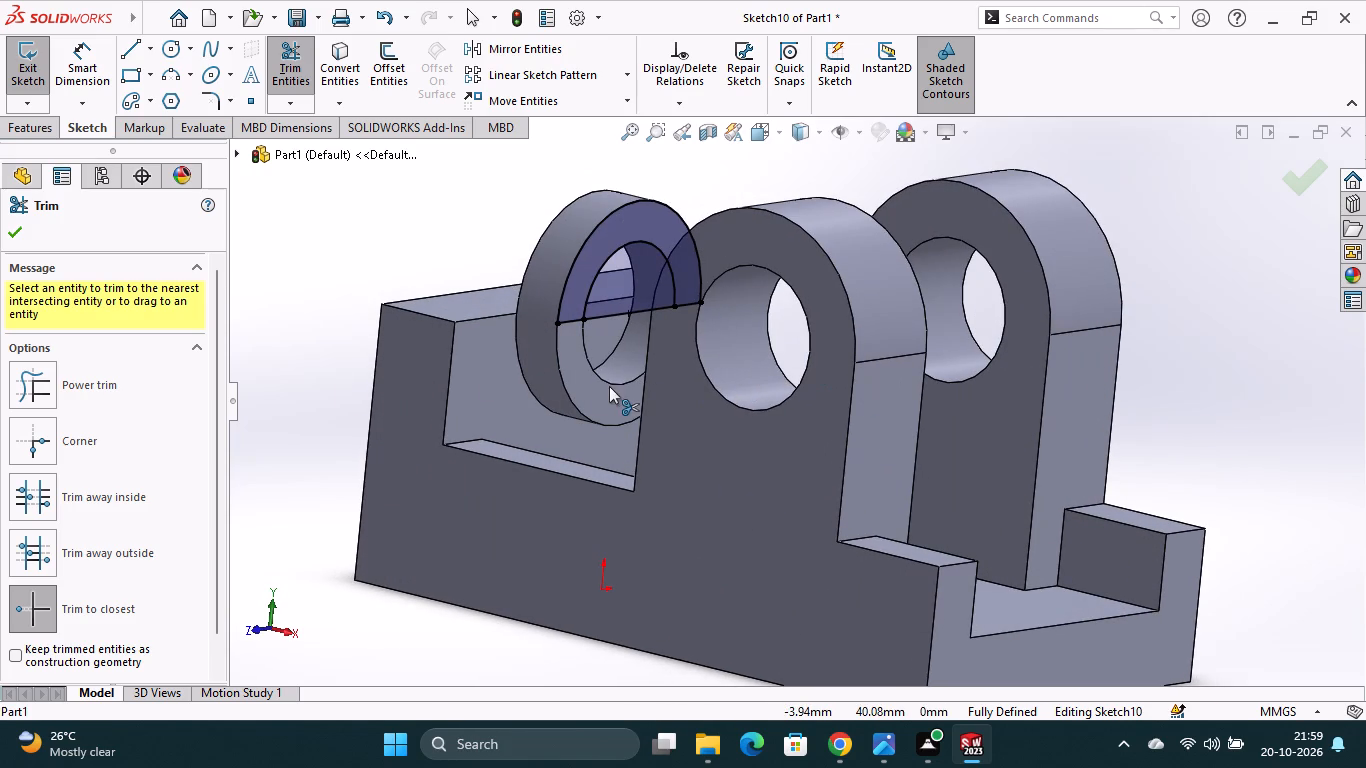
{"action": "left_click", "coordinate": [55, 133]}
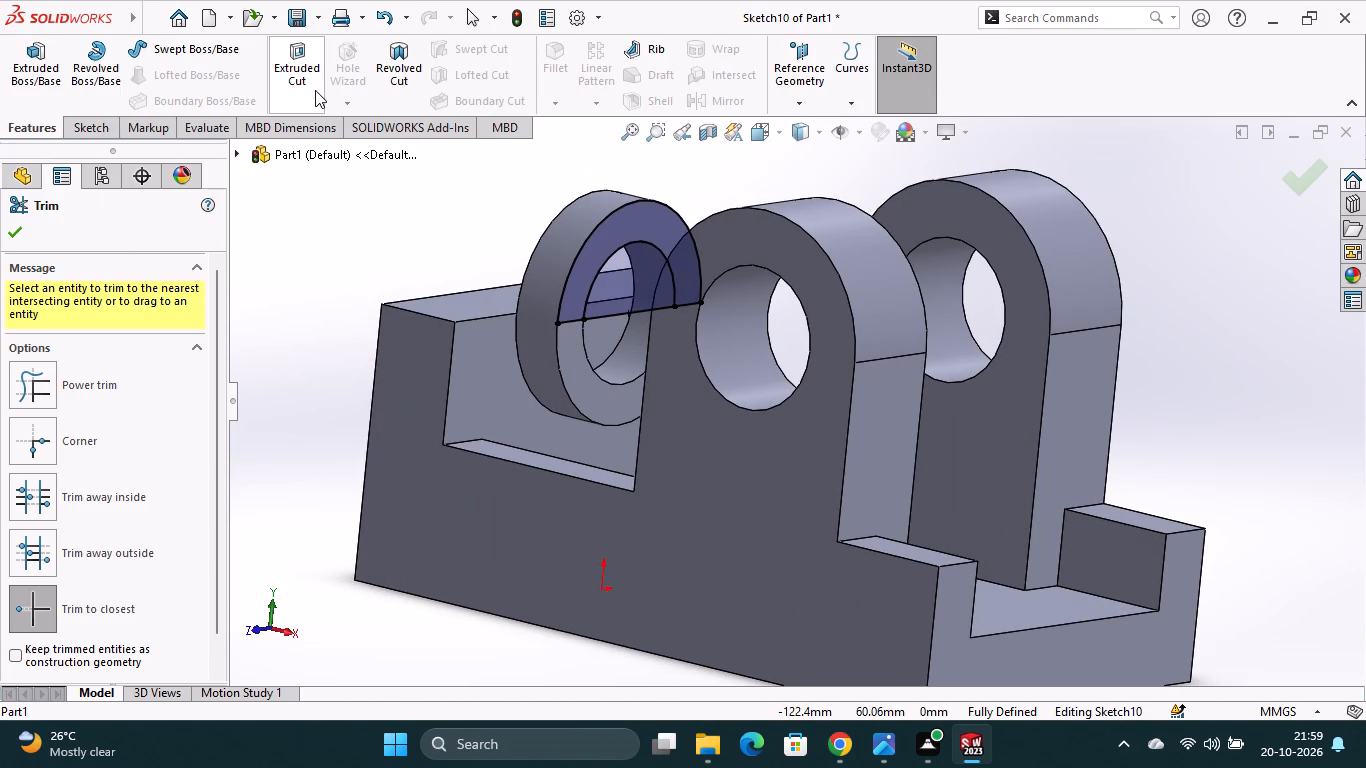
{"action": "left_click", "coordinate": [315, 90]}
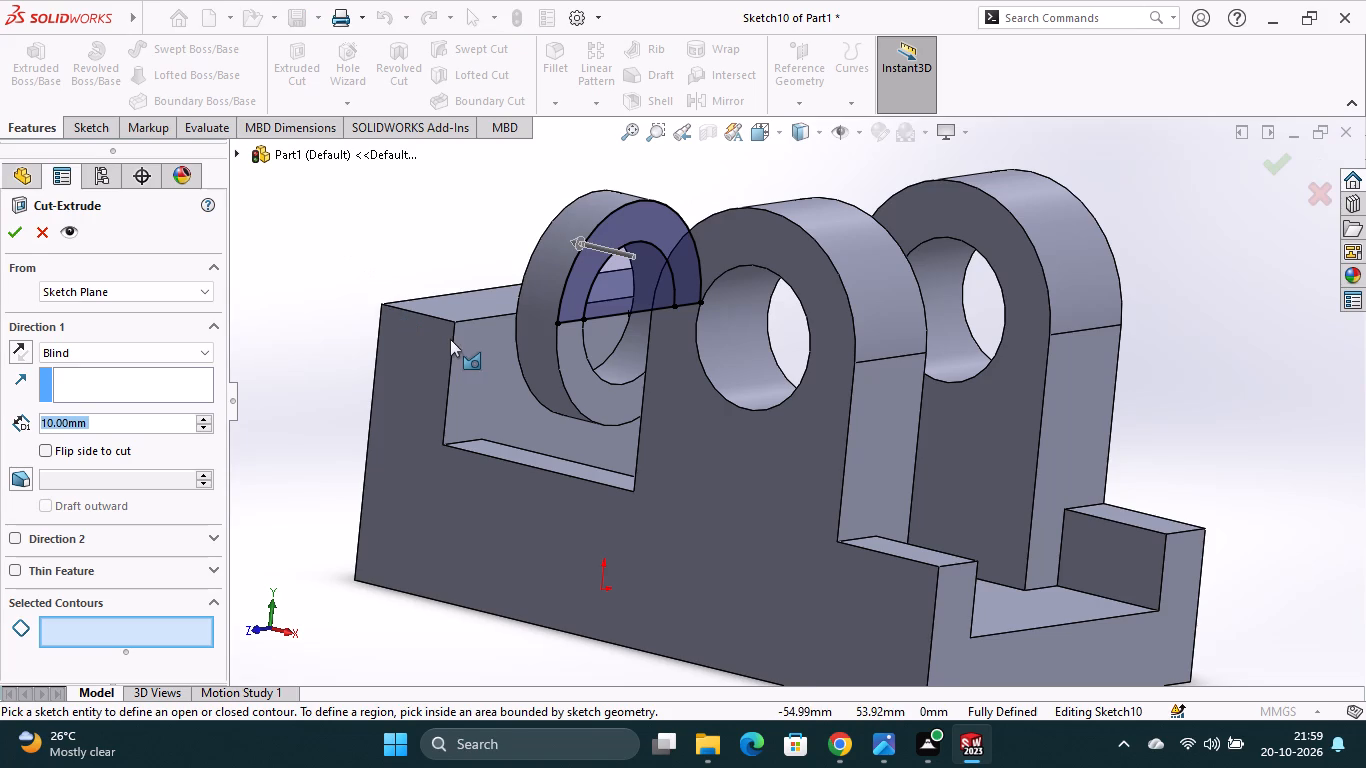
{"action": "left_click", "coordinate": [14, 232]}
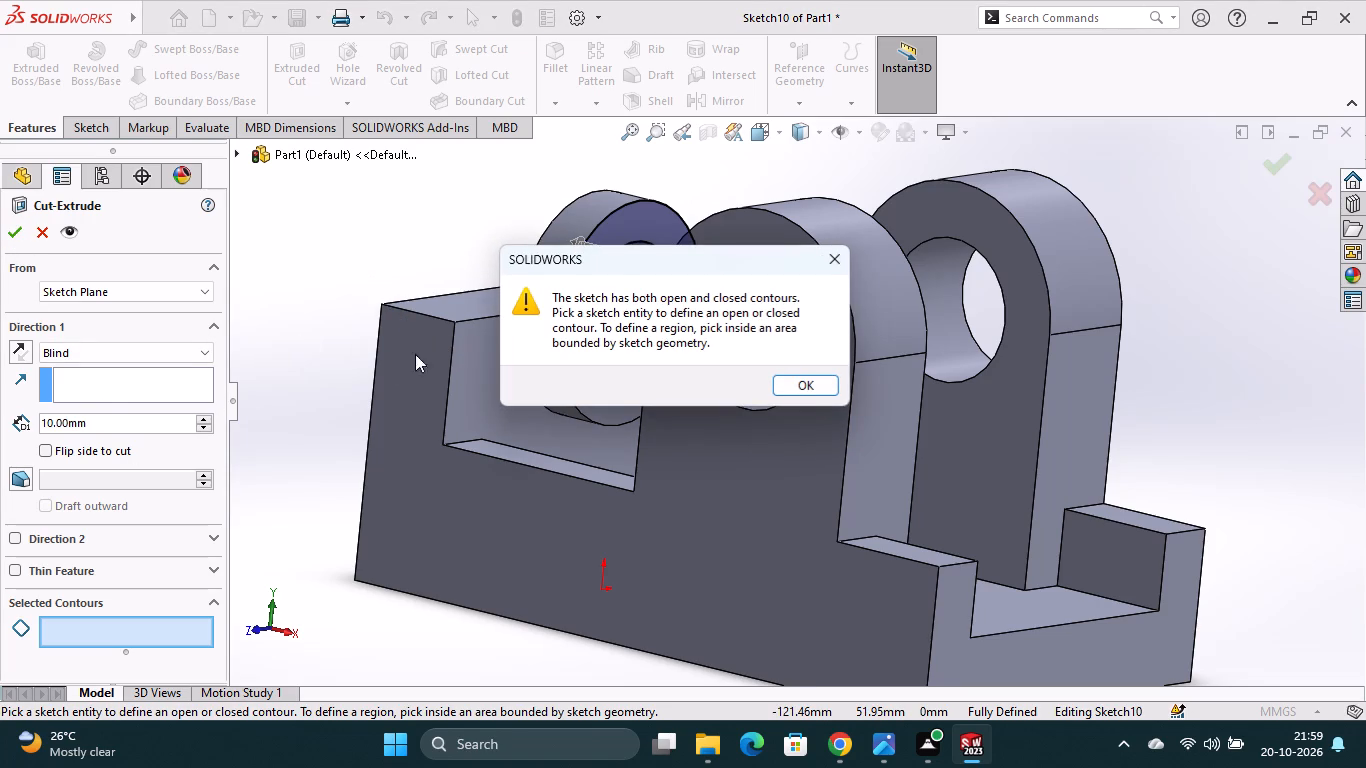
{"action": "left_click", "coordinate": [807, 384]}
{"action": "left_click", "coordinate": [571, 284]}
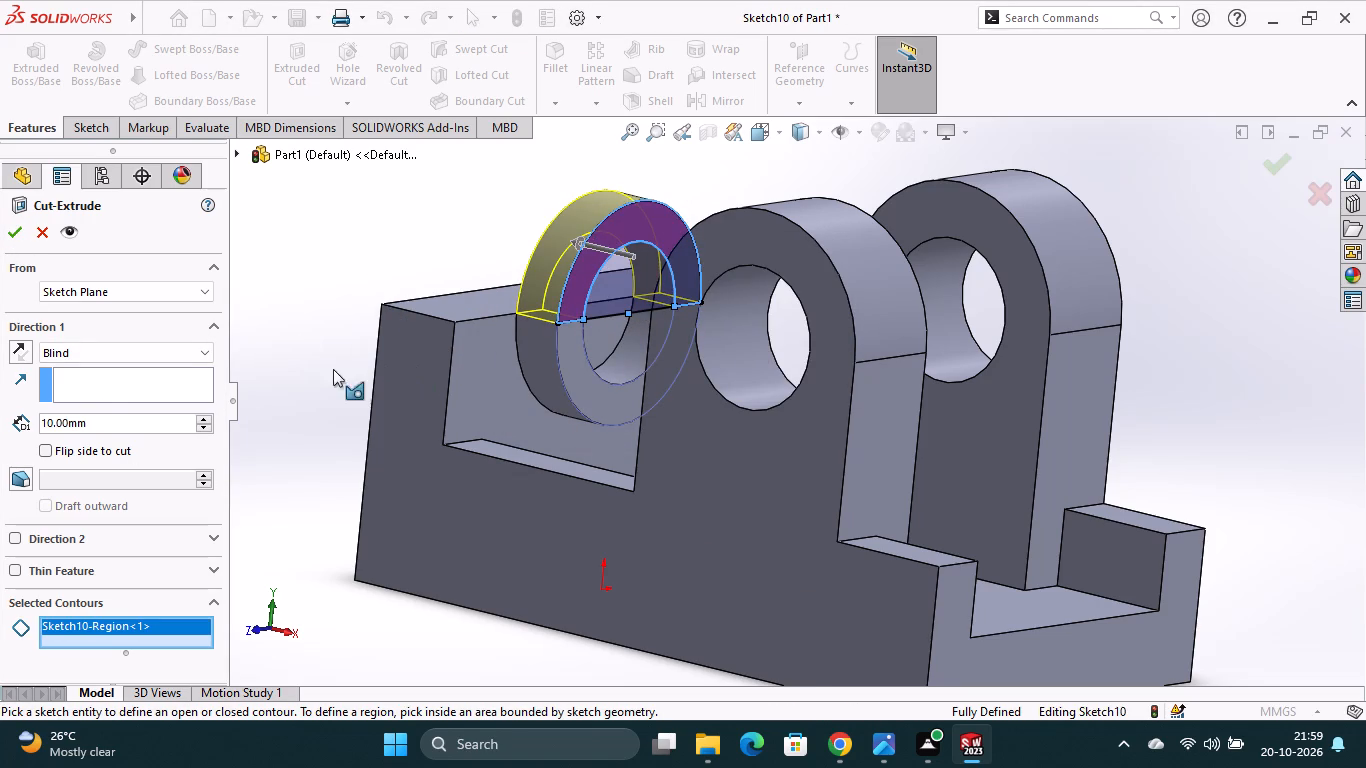
{"action": "left_click", "coordinate": [19, 227]}
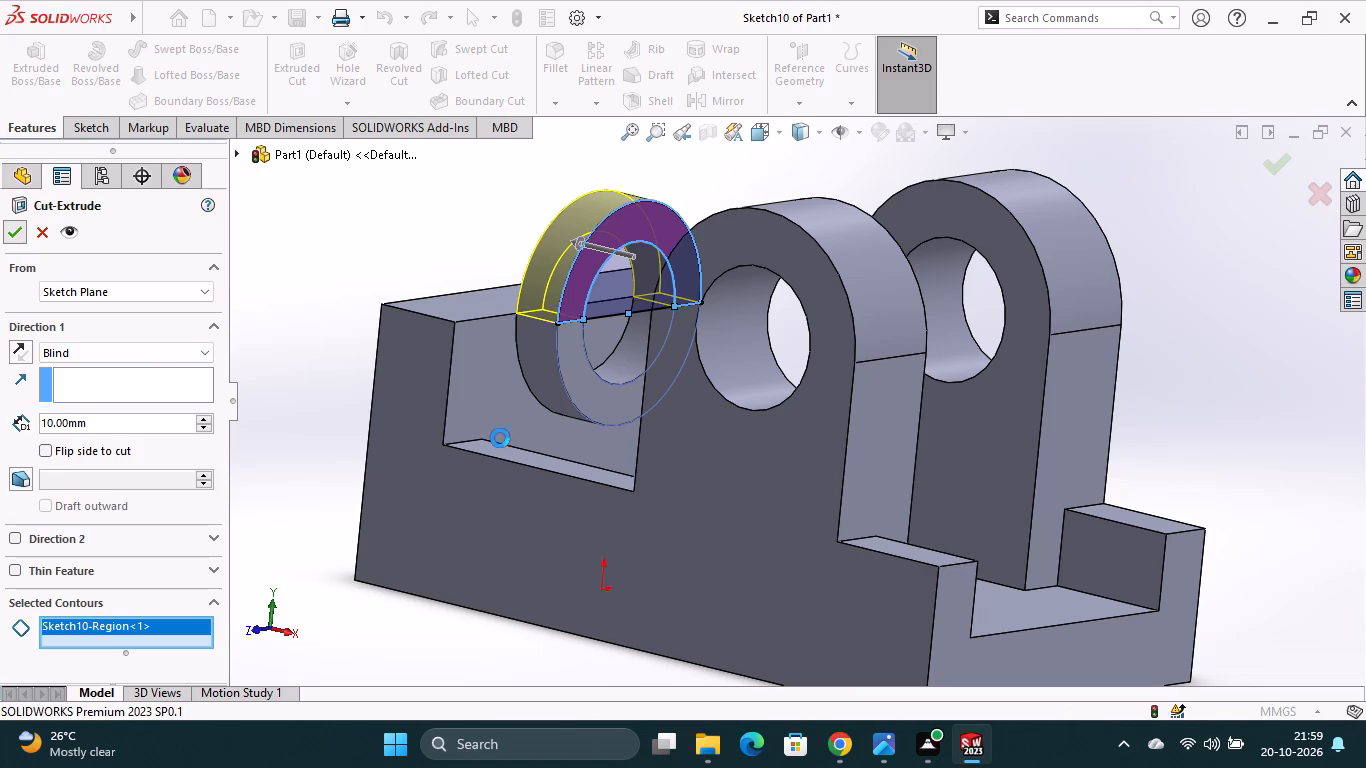
{"action": "left_click", "coordinate": [1230, 365]}
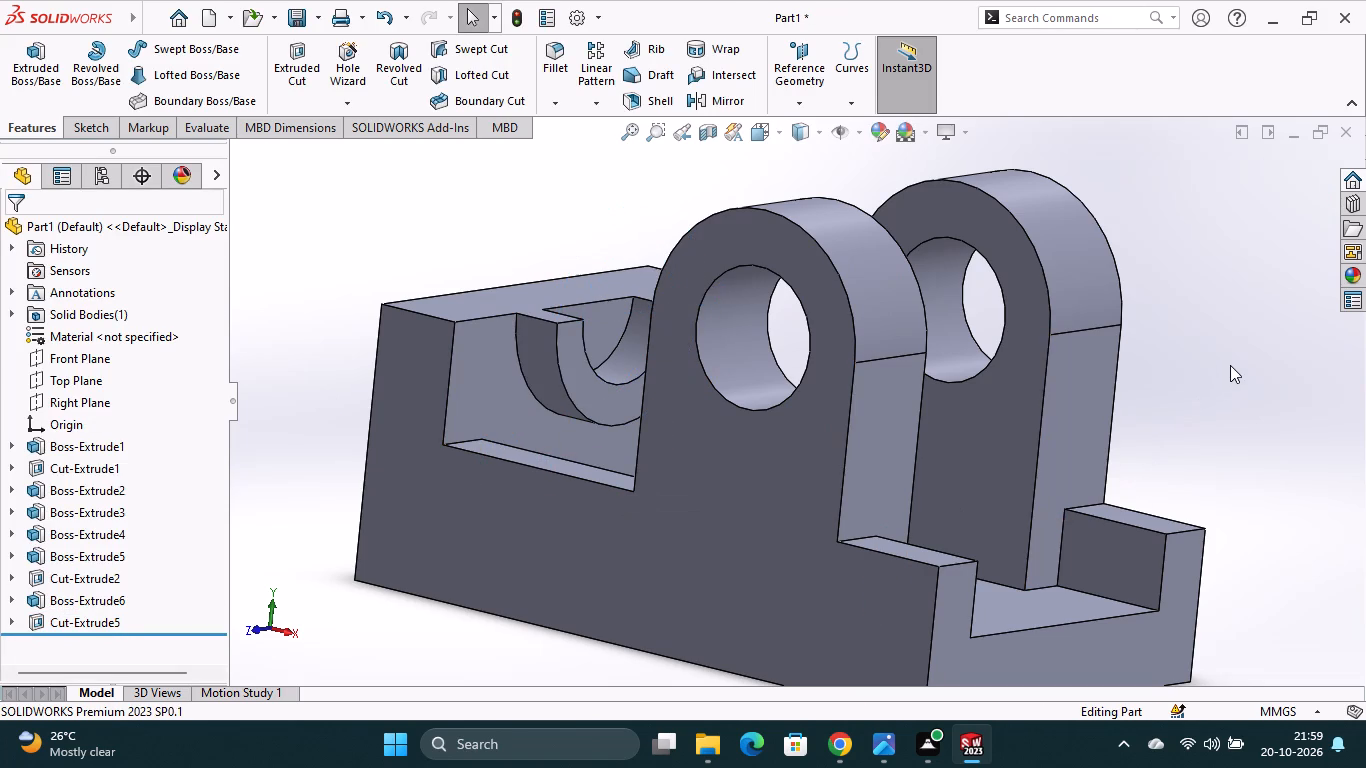
Sketch a circle on the half-ring's front face, centred on the ring's centre and matching its inner arc.
{"action": "middle_click_drag", "start_coordinate": [1229, 398], "coordinate": [1163, 434]}
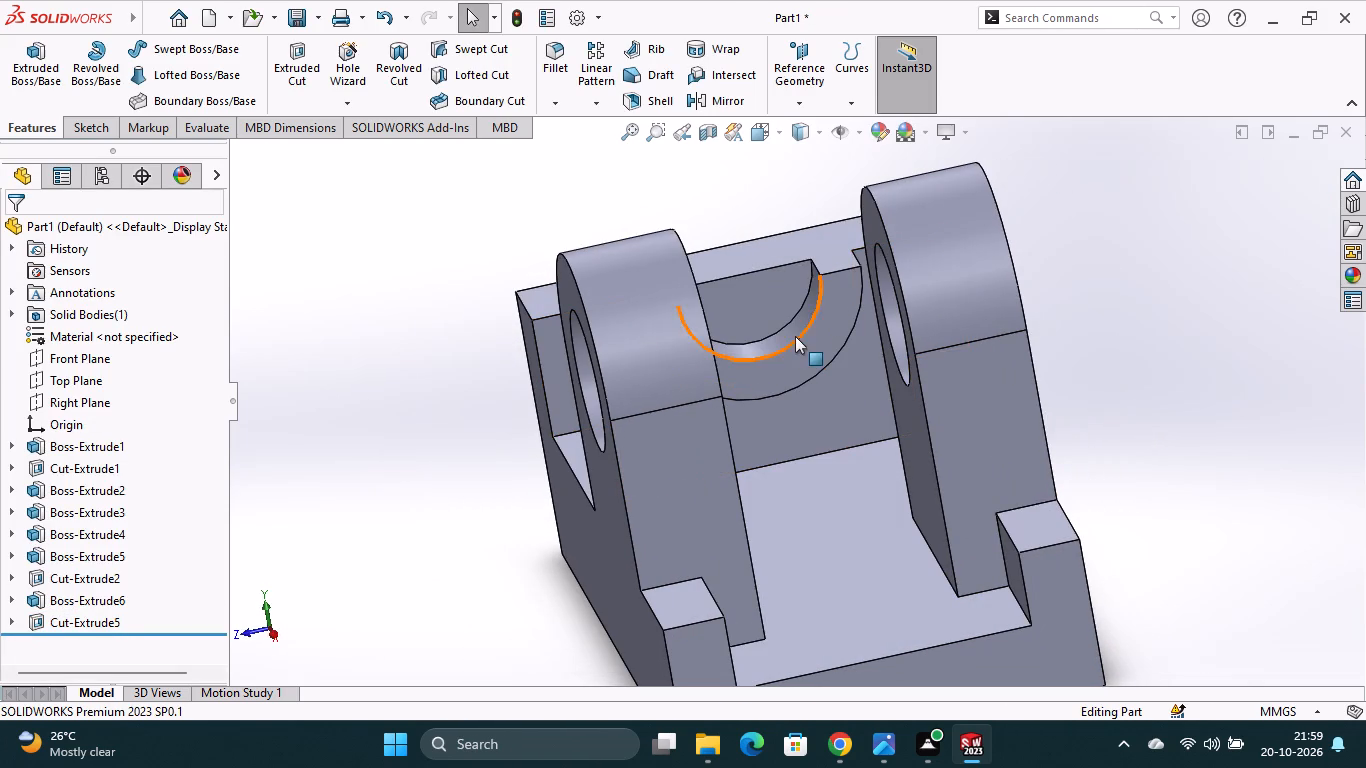
{"action": "left_click", "coordinate": [818, 347]}
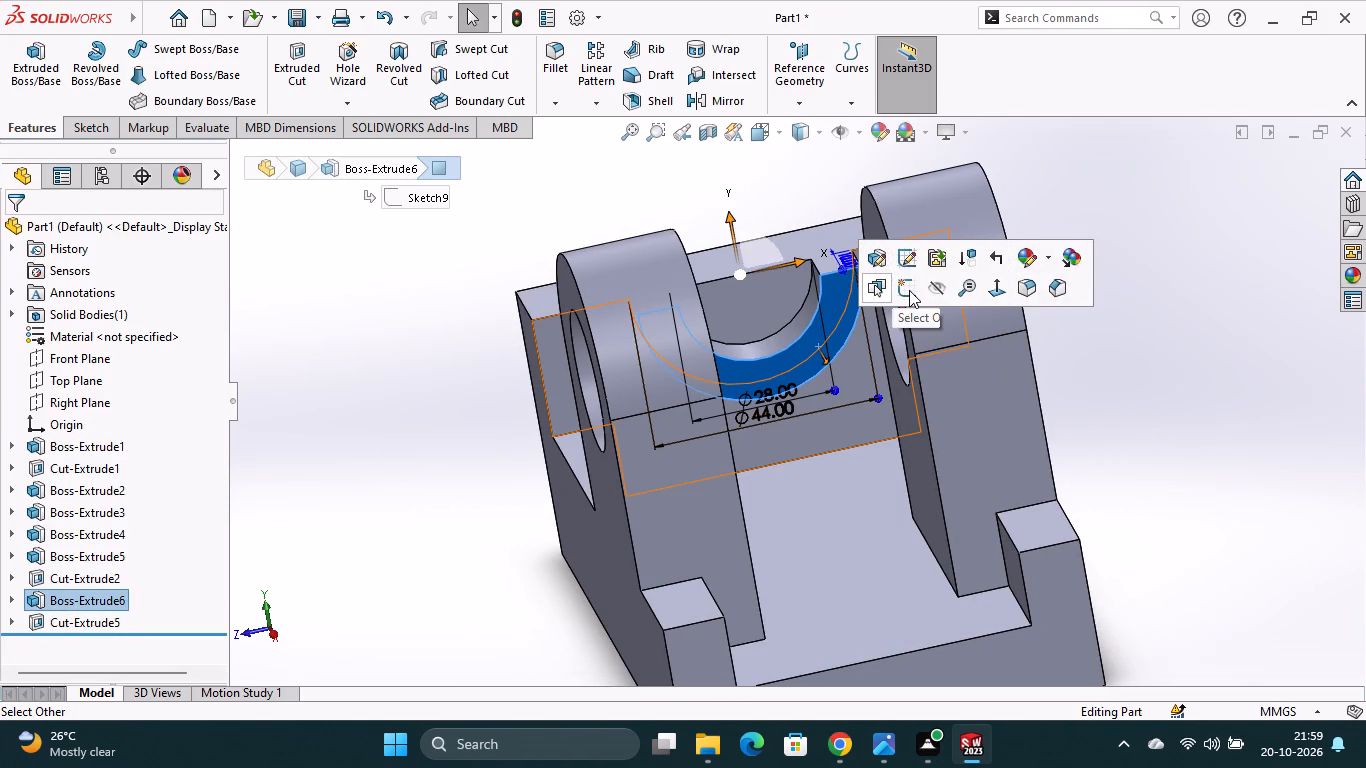
{"action": "left_click", "coordinate": [909, 290]}
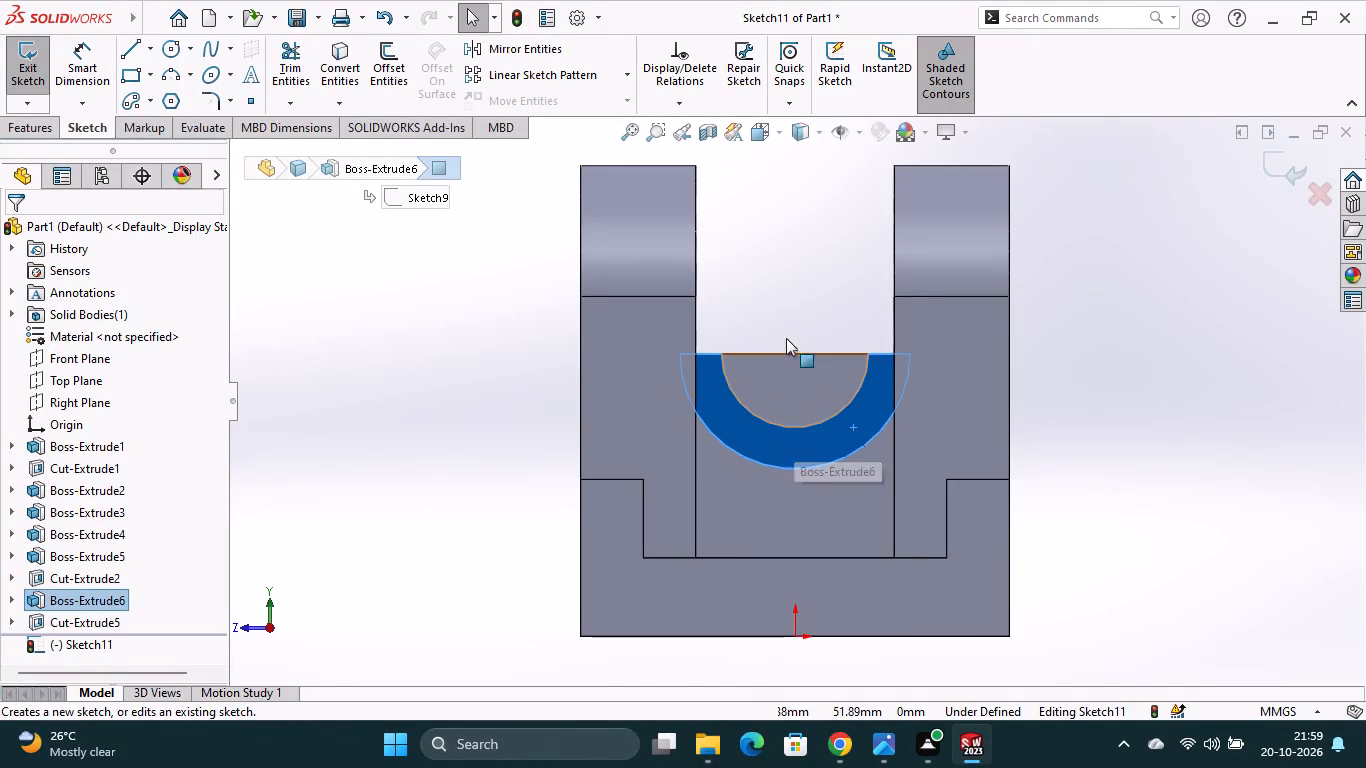
{"action": "middle_click_drag", "start_coordinate": [786, 323], "coordinate": [828, 409]}
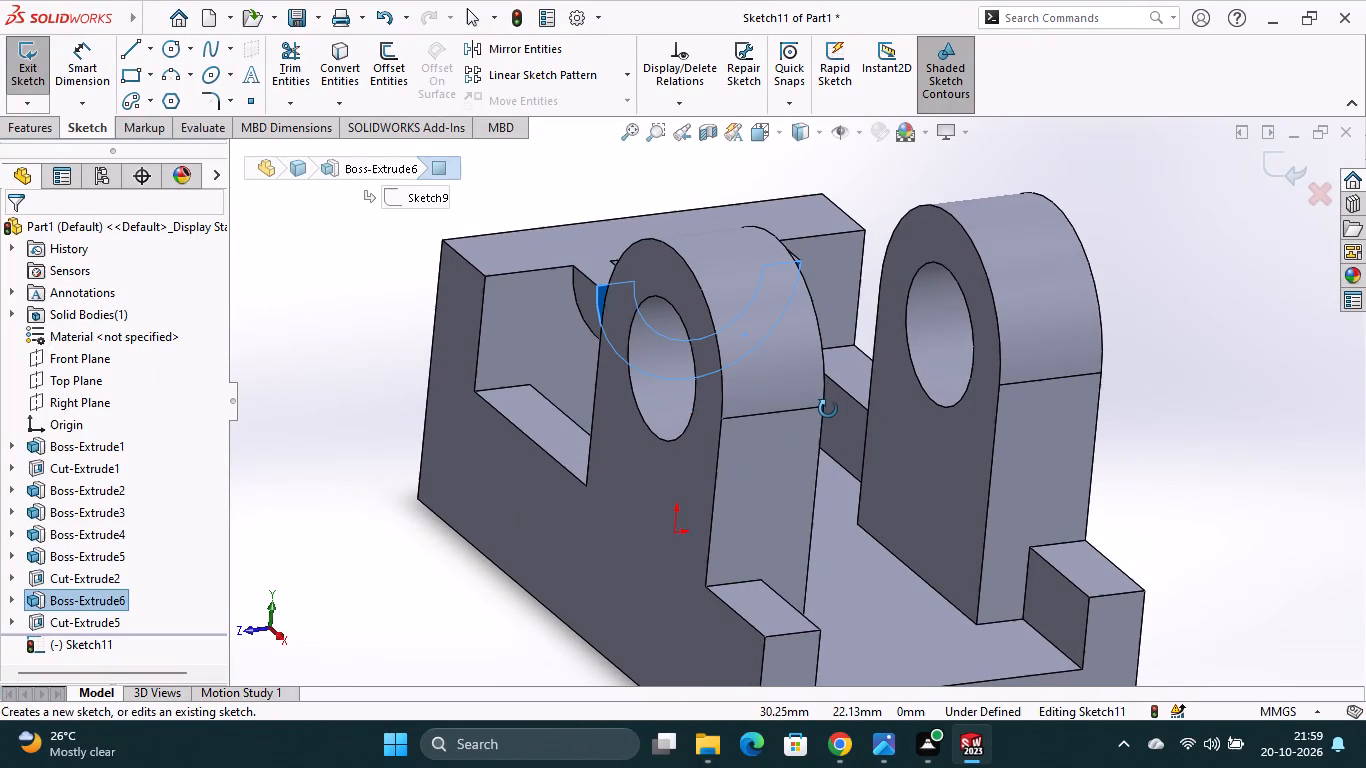
{"action": "middle_click_drag", "start_coordinate": [828, 409], "coordinate": [817, 393]}
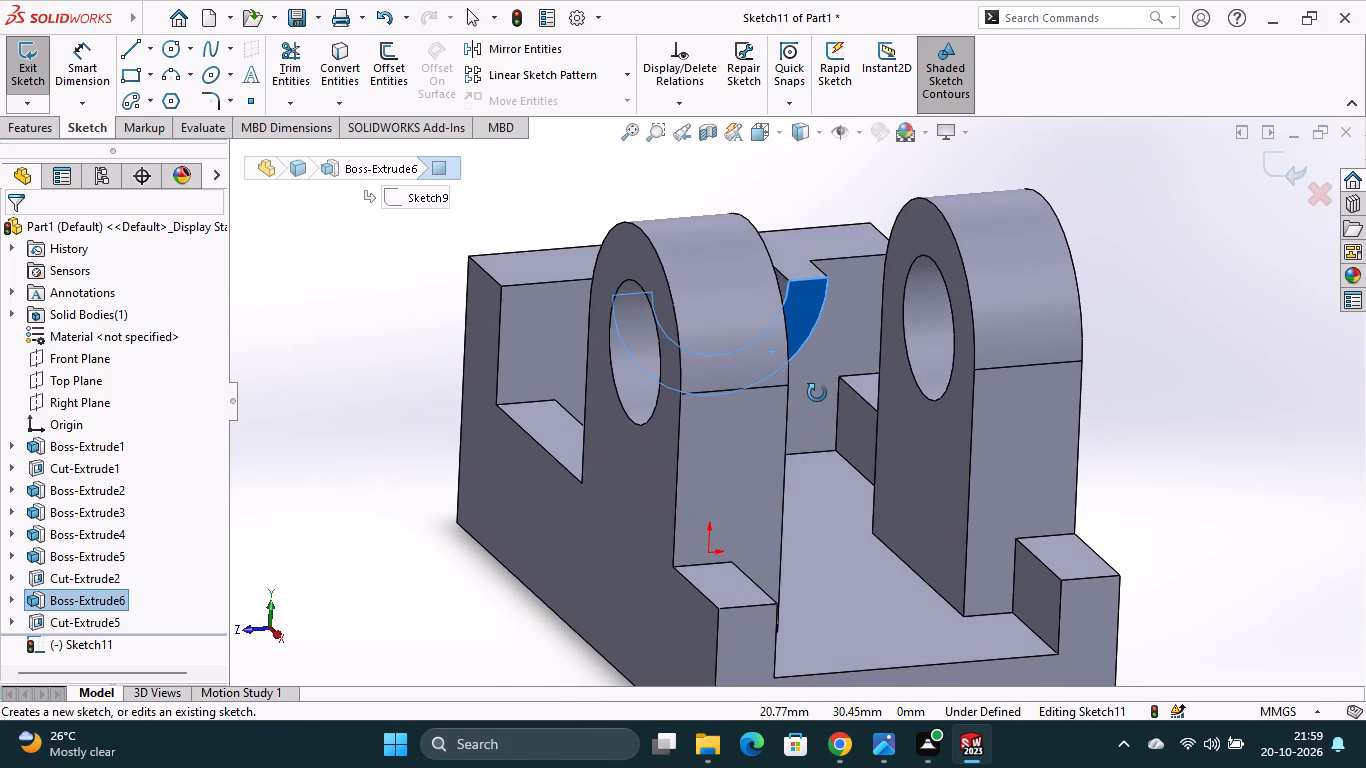
{"action": "middle_click_drag", "start_coordinate": [817, 393], "coordinate": [800, 368]}
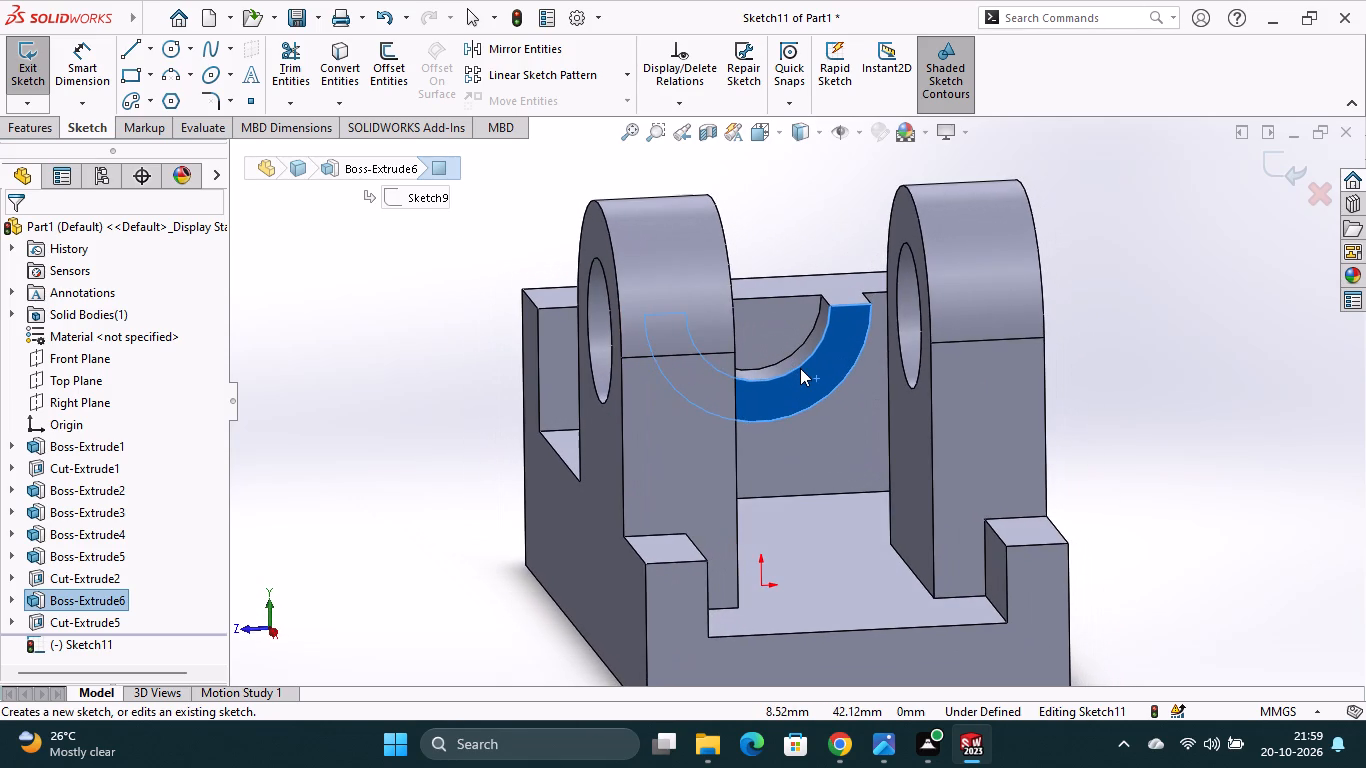
{"action": "scroll", "coordinate": [797, 381], "scroll_direction": "up", "scroll_amount": 1}
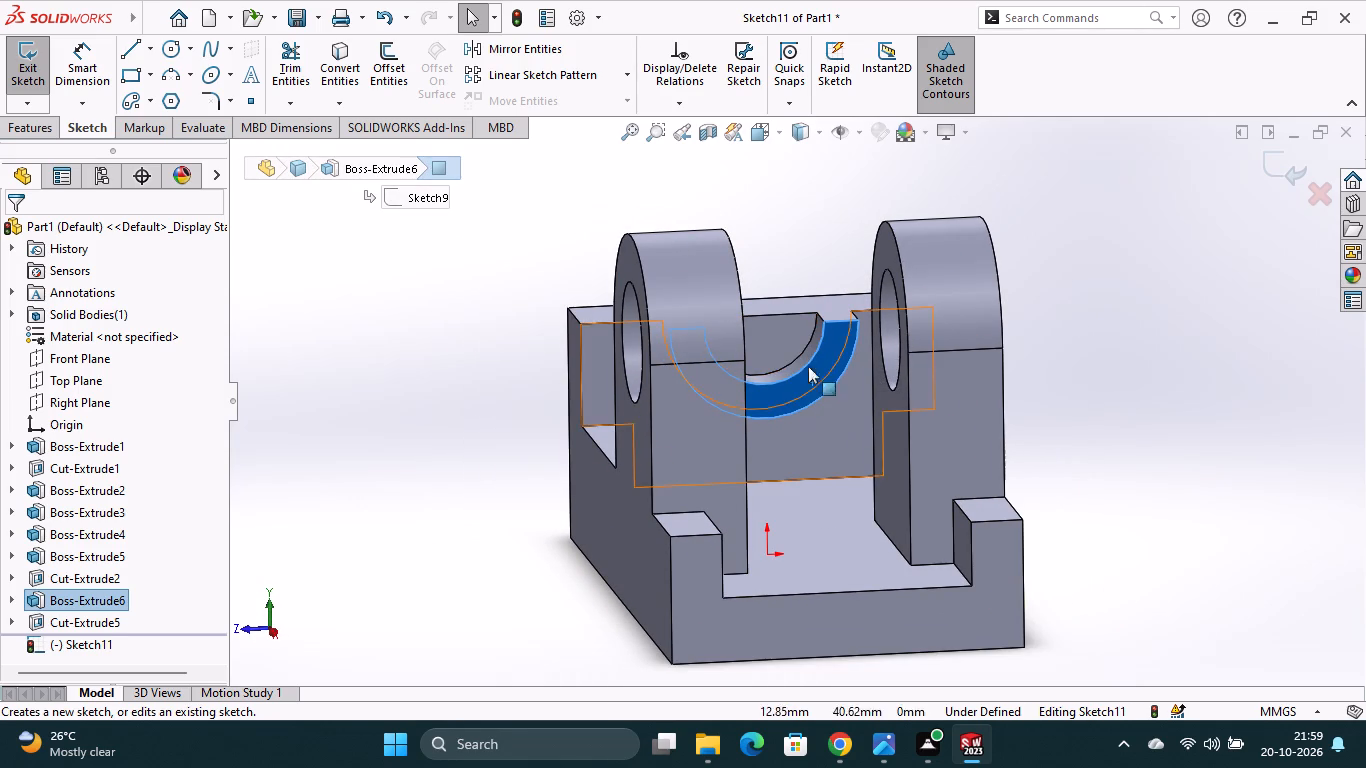
{"action": "left_click", "coordinate": [782, 136]}
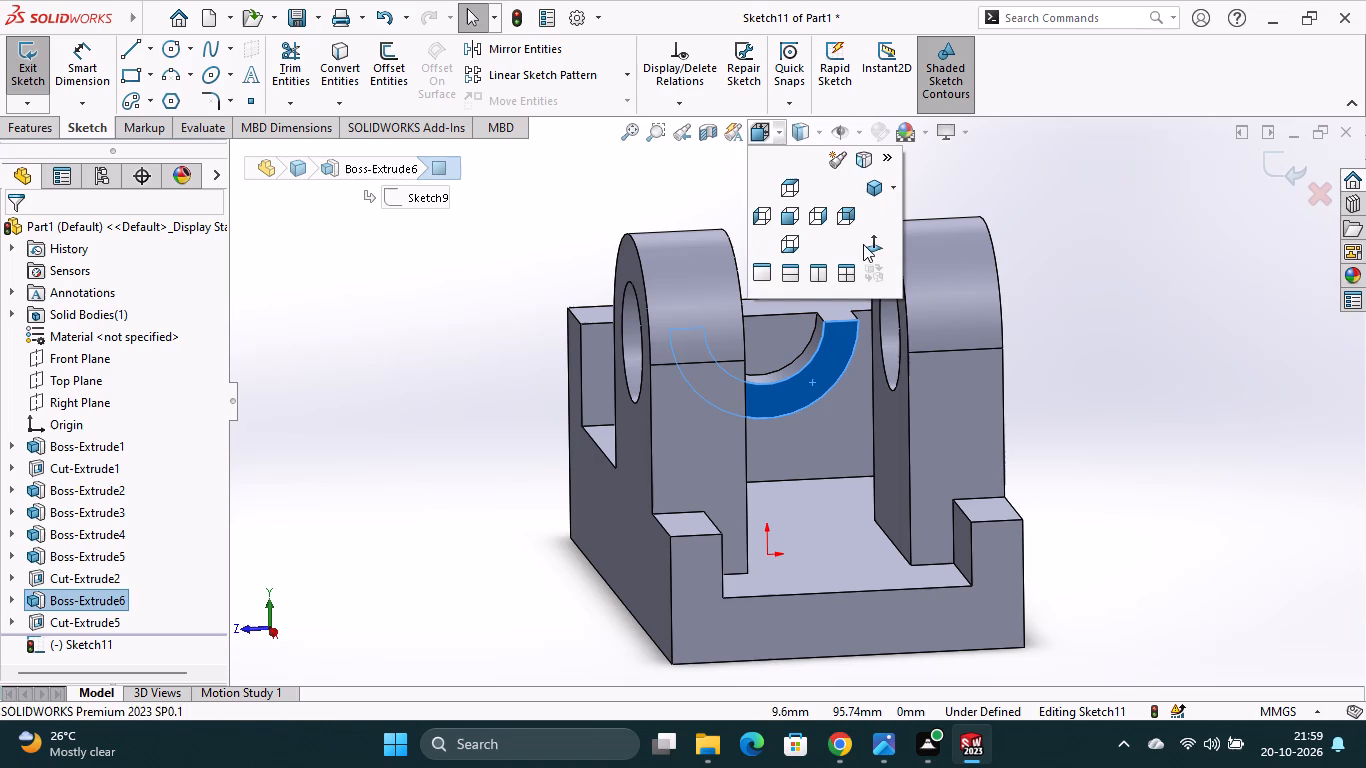
{"action": "left_click", "coordinate": [880, 247]}
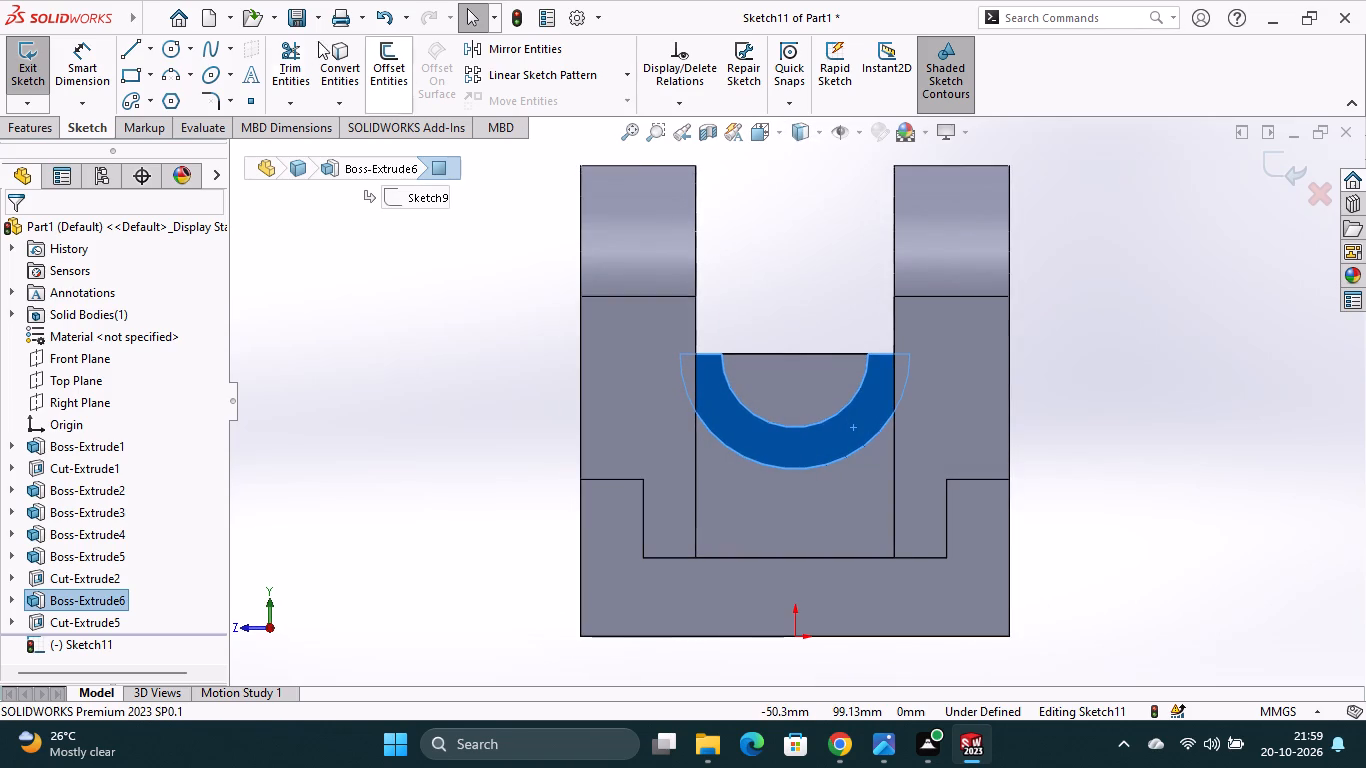
{"action": "left_click", "coordinate": [172, 49]}
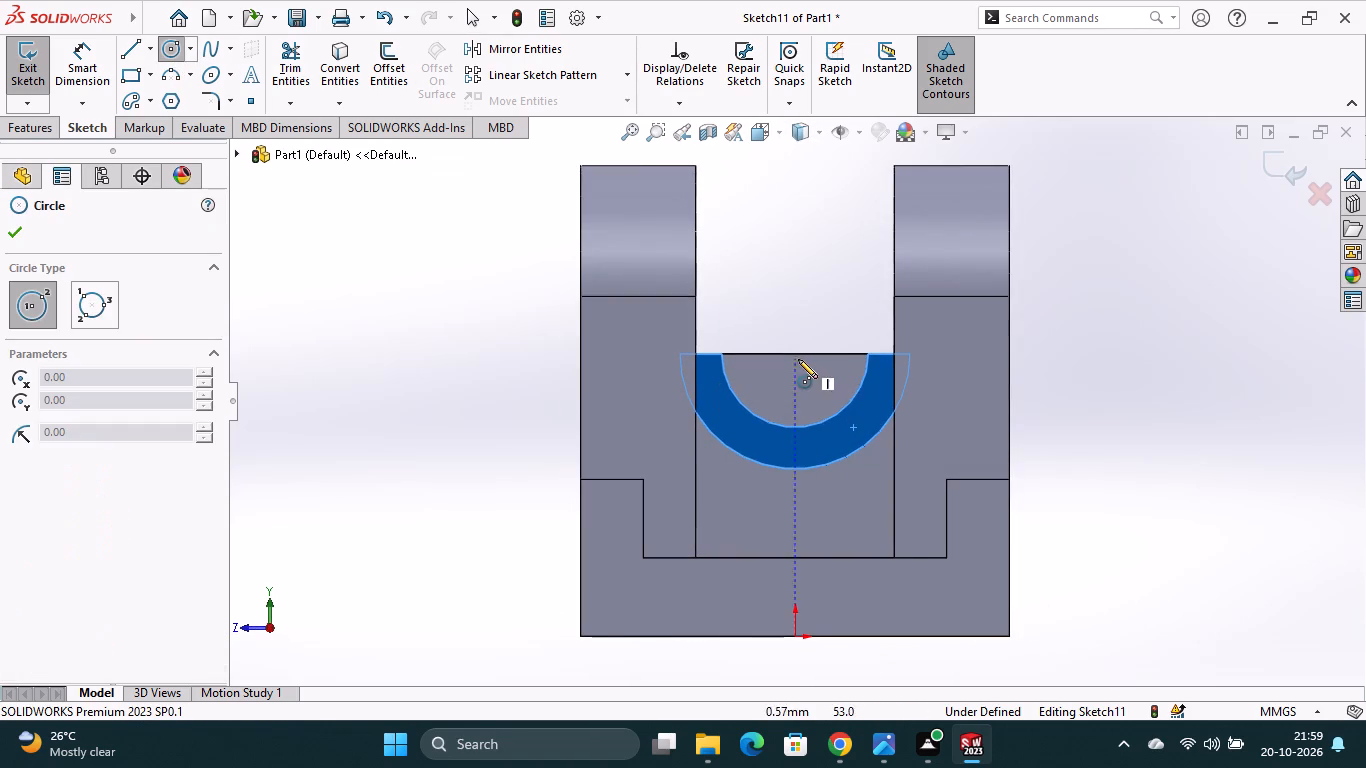
{"action": "left_click", "coordinate": [796, 355]}
{"action": "left_click", "coordinate": [813, 423]}
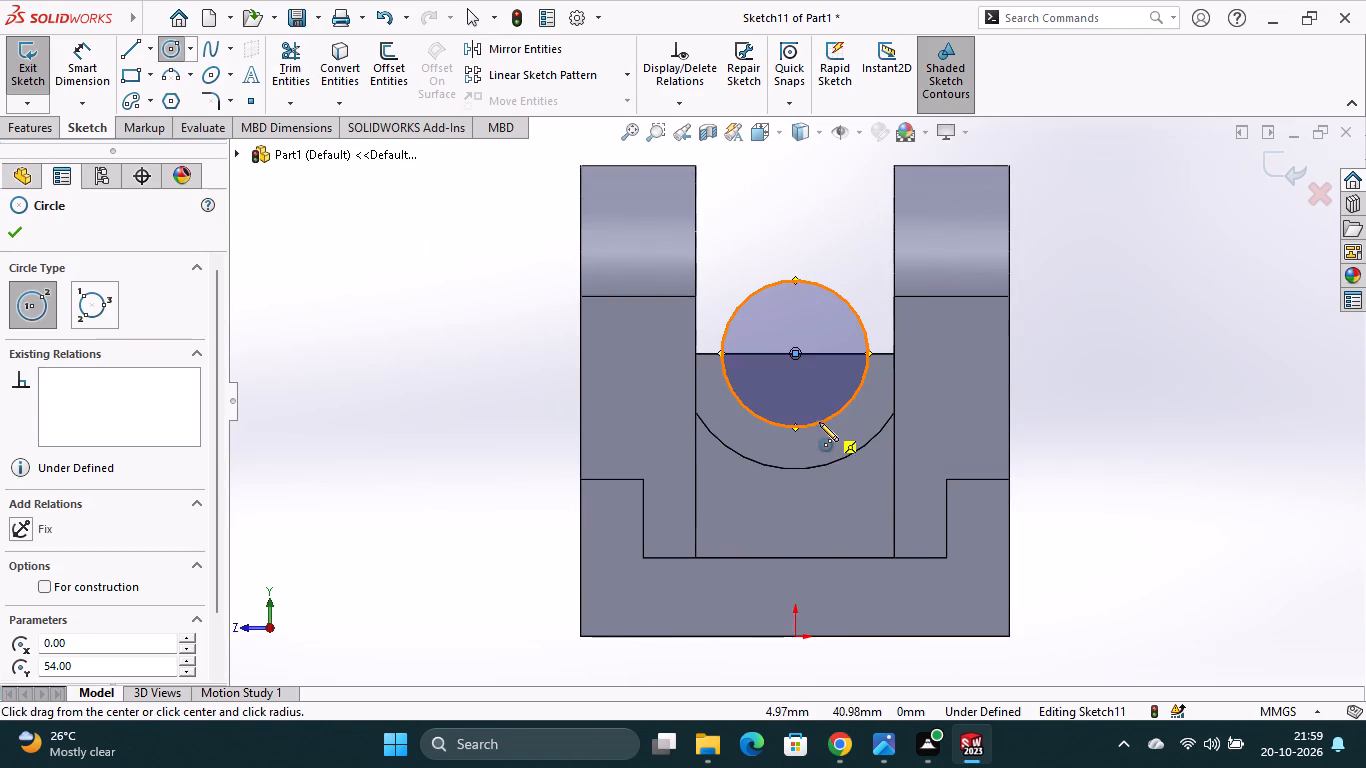
{"action": "key", "text": "Escape"}
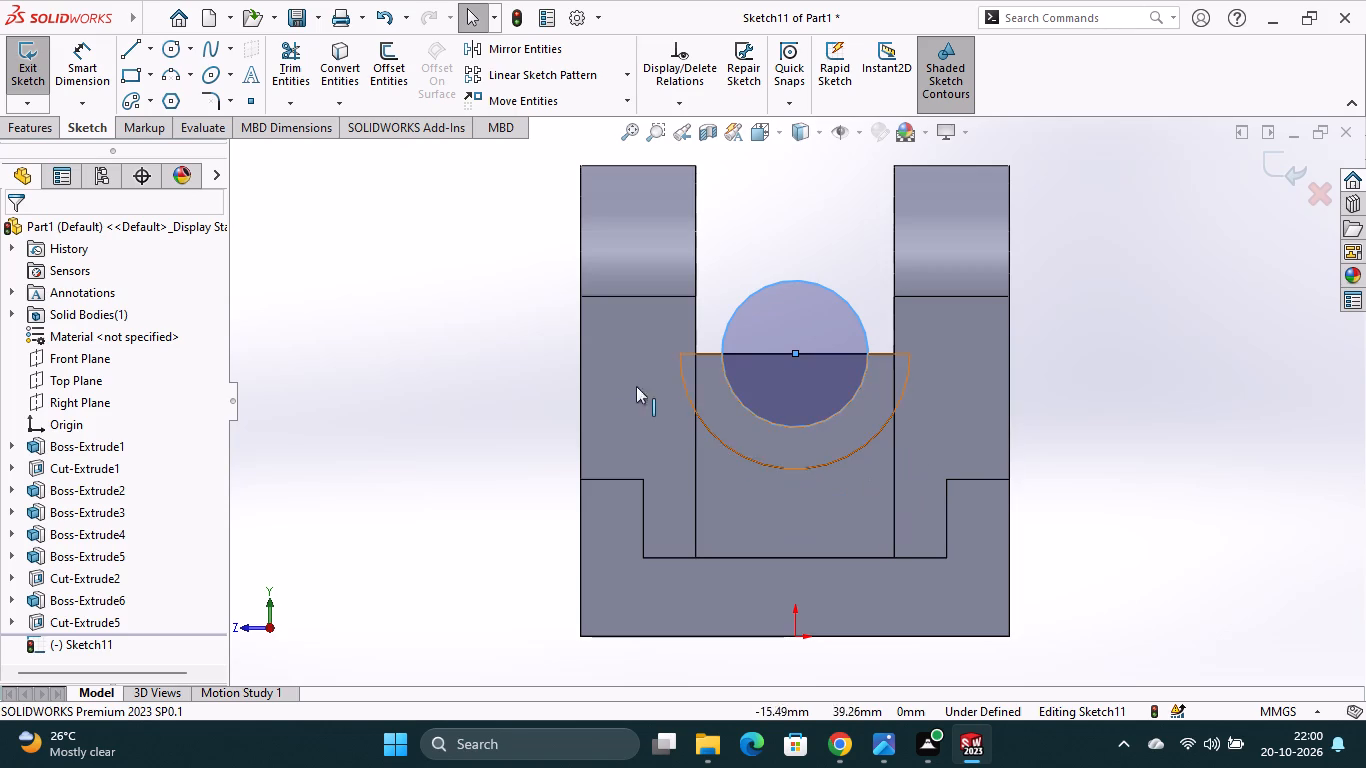
Make a 28 mm blind Extruded Cut of the circle through the half-ring towards the end wall.
{"action": "left_click", "coordinate": [41, 123]}
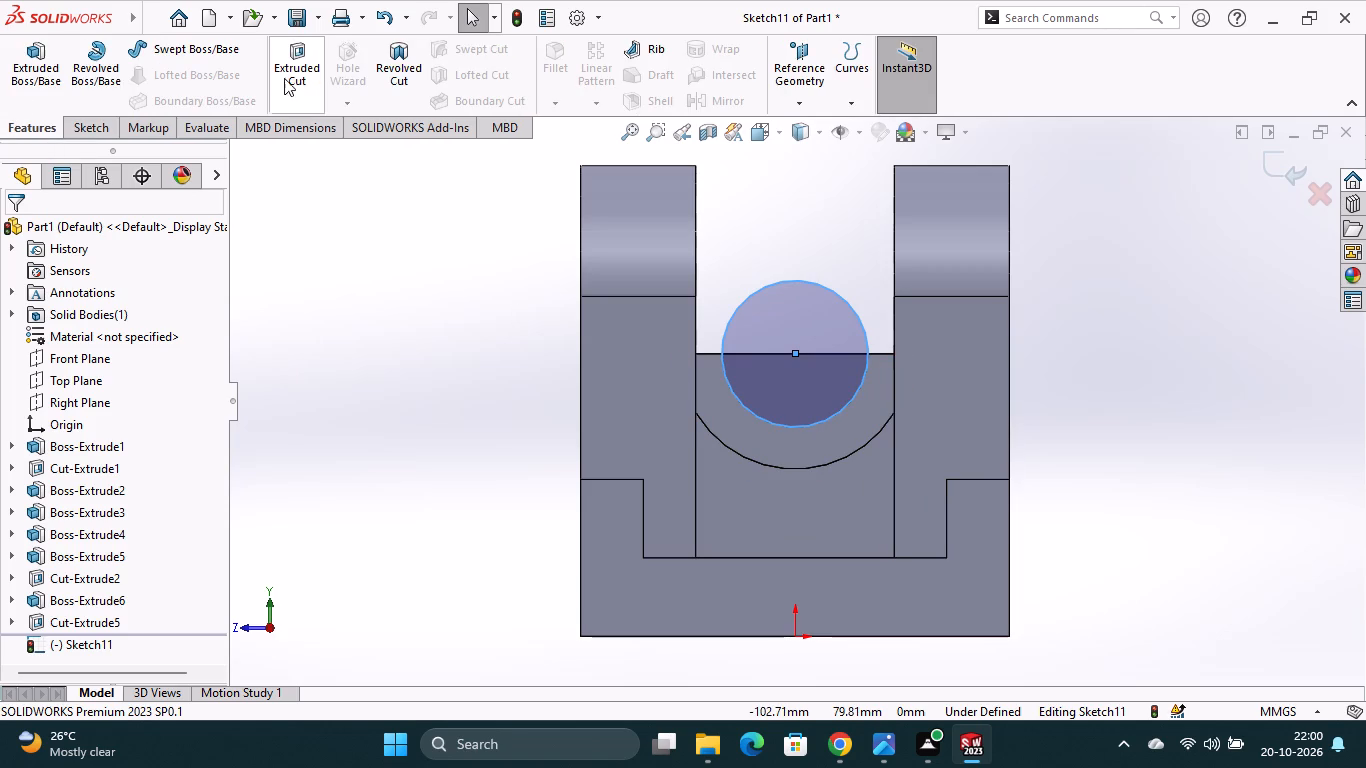
{"action": "left_click", "coordinate": [296, 79]}
{"action": "middle_click_drag", "start_coordinate": [1128, 575], "coordinate": [1212, 555]}
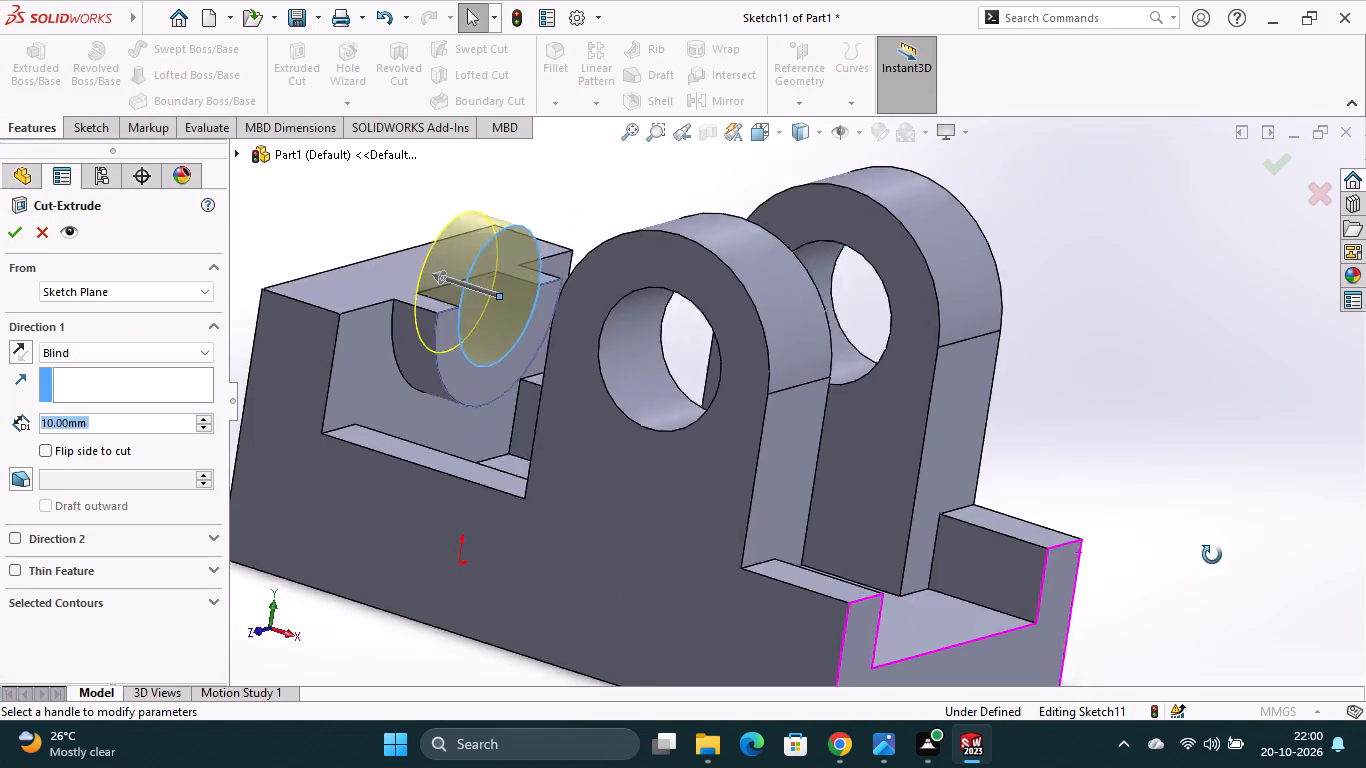
{"action": "middle_click_drag", "start_coordinate": [1212, 555], "coordinate": [1213, 555]}
{"action": "left_click", "coordinate": [101, 423]}
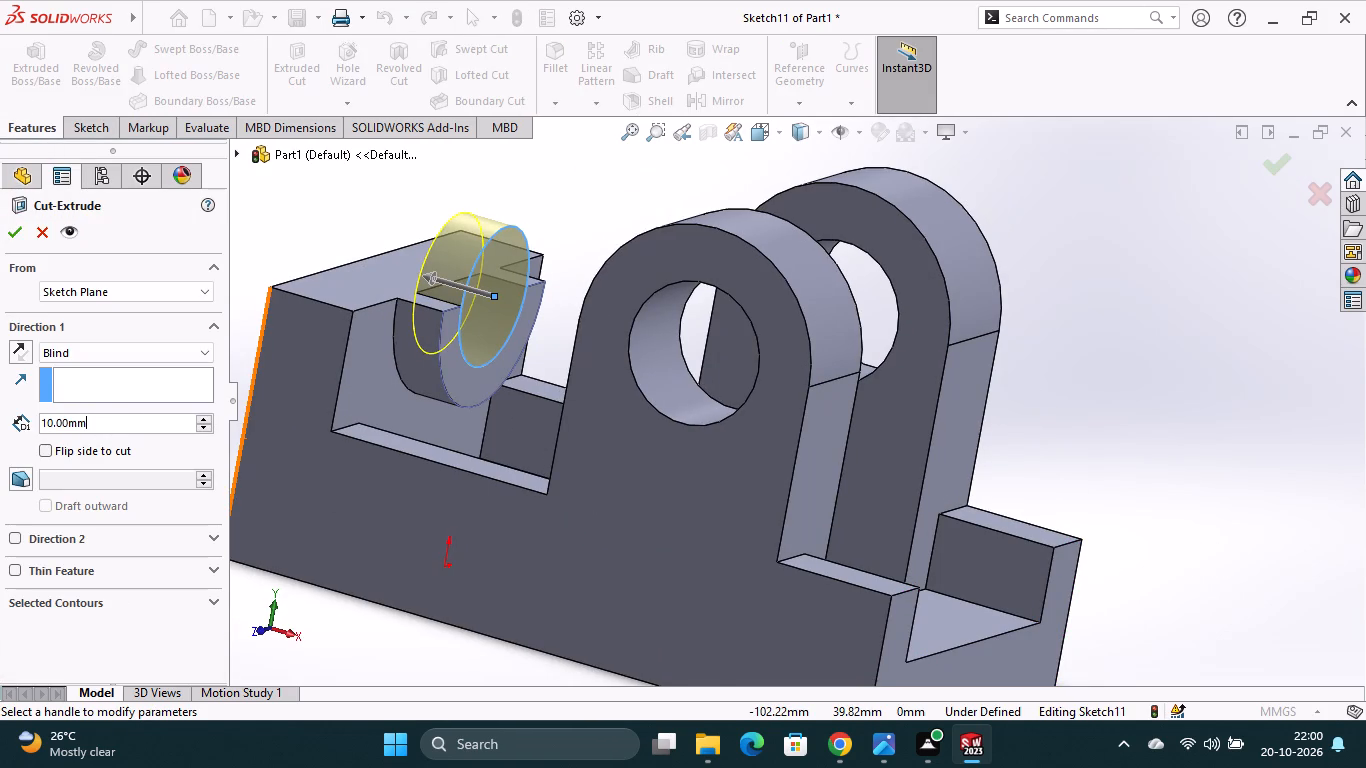
{"action": "left_click_drag", "start_coordinate": [101, 423], "coordinate": [130, 418]}
{"action": "type", "text": "28"}
{"action": "key", "text": "Return"}
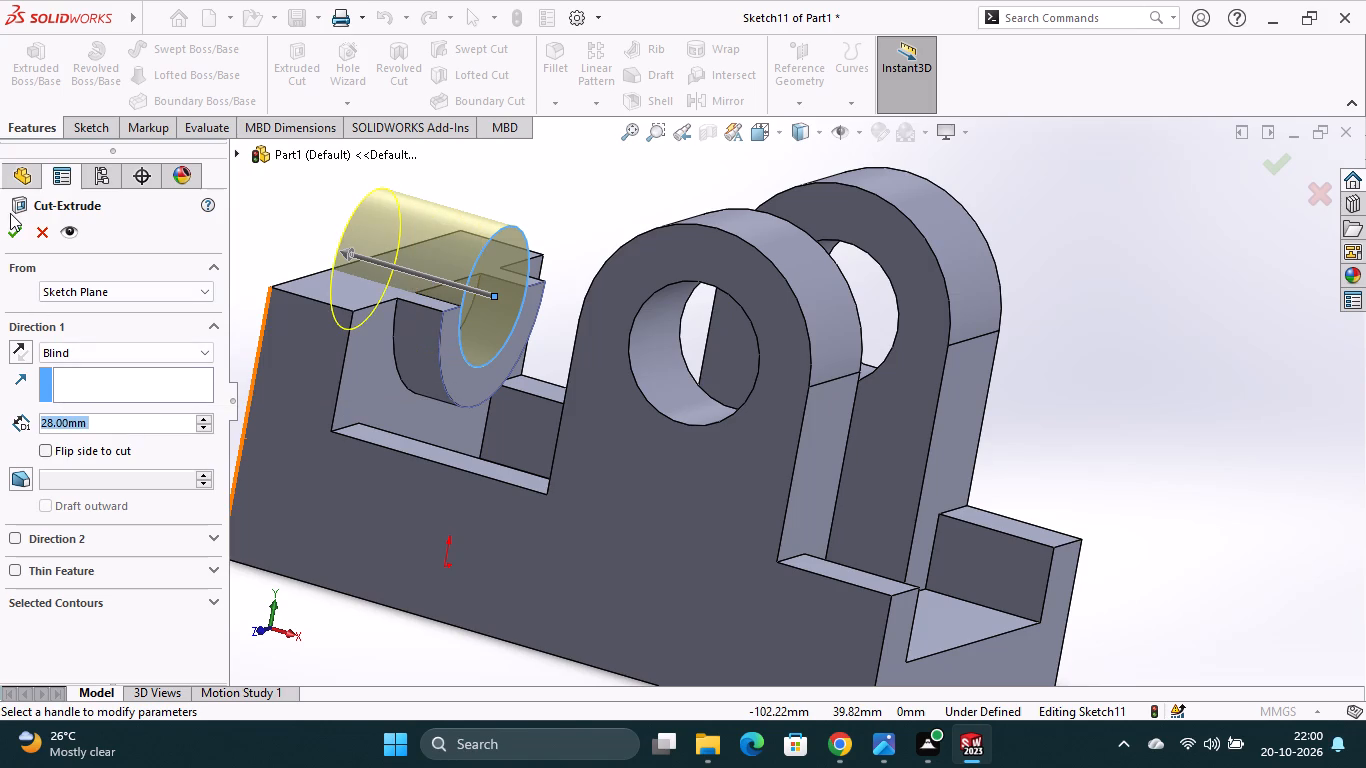
{"action": "left_click", "coordinate": [10, 213]}
{"action": "left_click", "coordinate": [15, 235]}
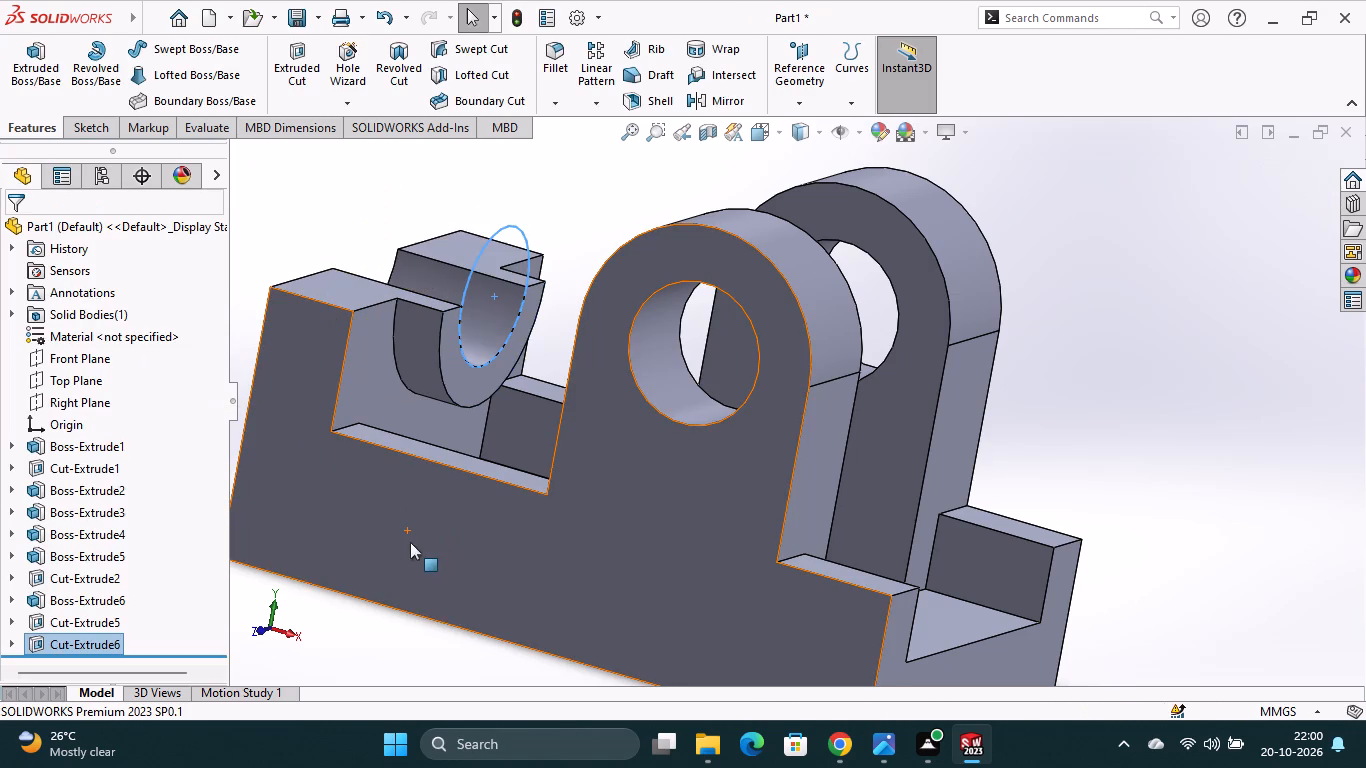
{"action": "key", "text": "Escape"}
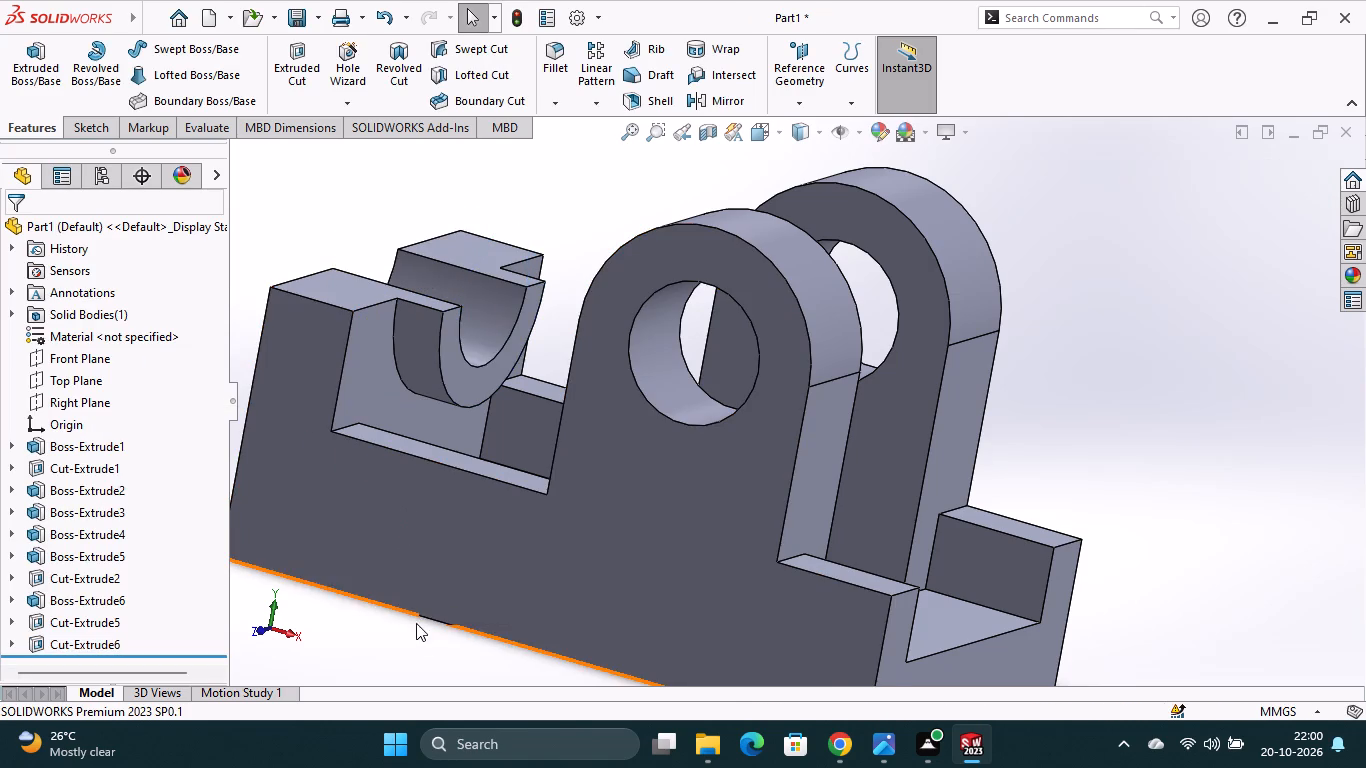
Sketch a circle about 46 mm in diameter on the base's bottom face, centred on the midpoint of the edge opposite the end wall.
{"action": "scroll", "coordinate": [413, 638], "scroll_direction": "up", "scroll_amount": 2}
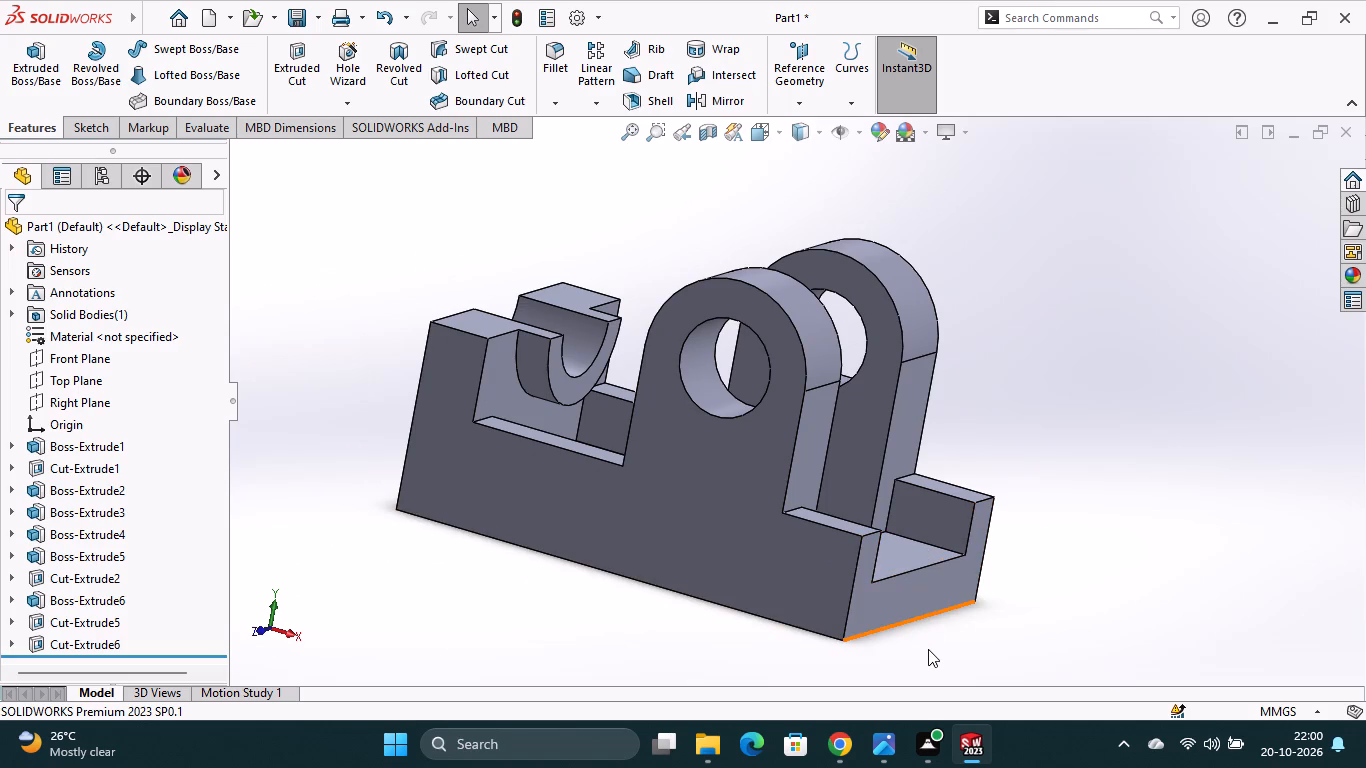
{"action": "middle_click_drag", "start_coordinate": [930, 654], "coordinate": [998, 425]}
{"action": "left_click", "coordinate": [948, 528]}
{"action": "left_click", "coordinate": [1028, 464]}
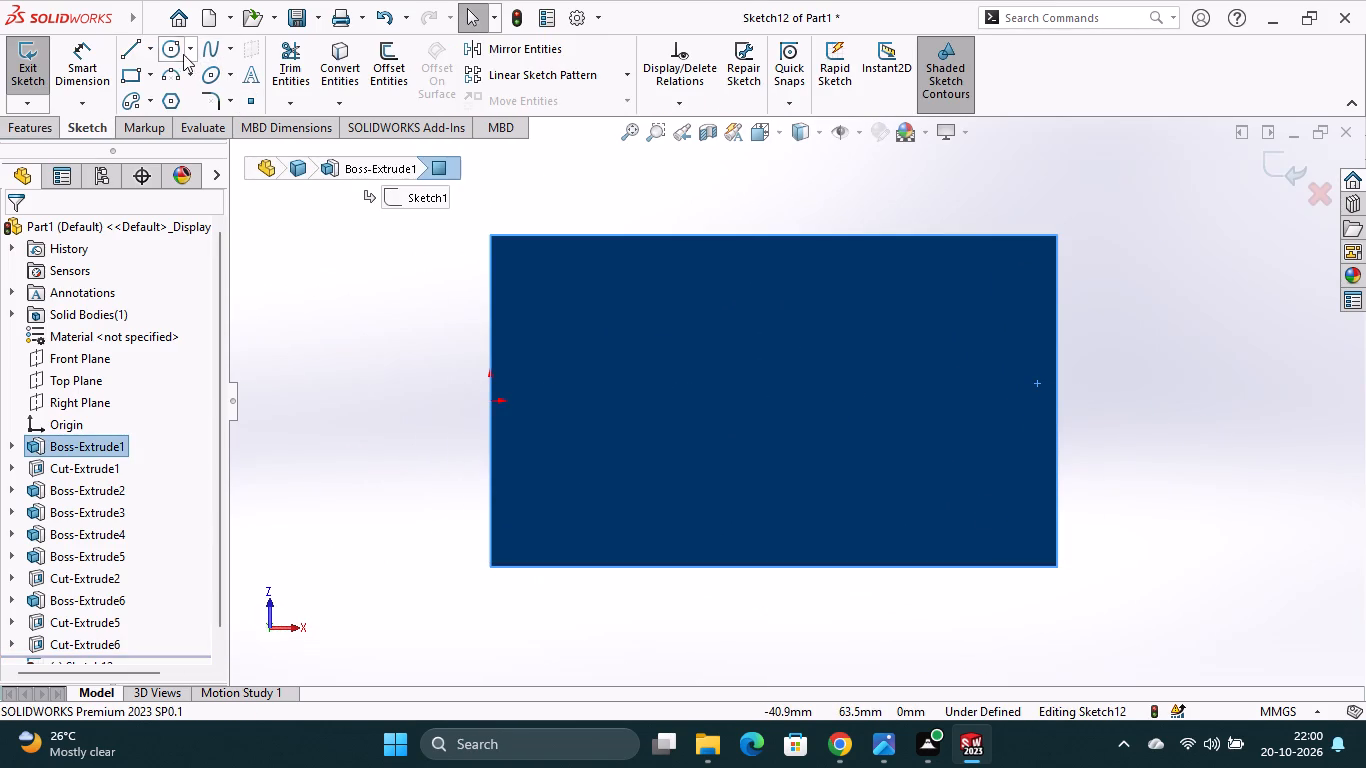
{"action": "left_click", "coordinate": [169, 50]}
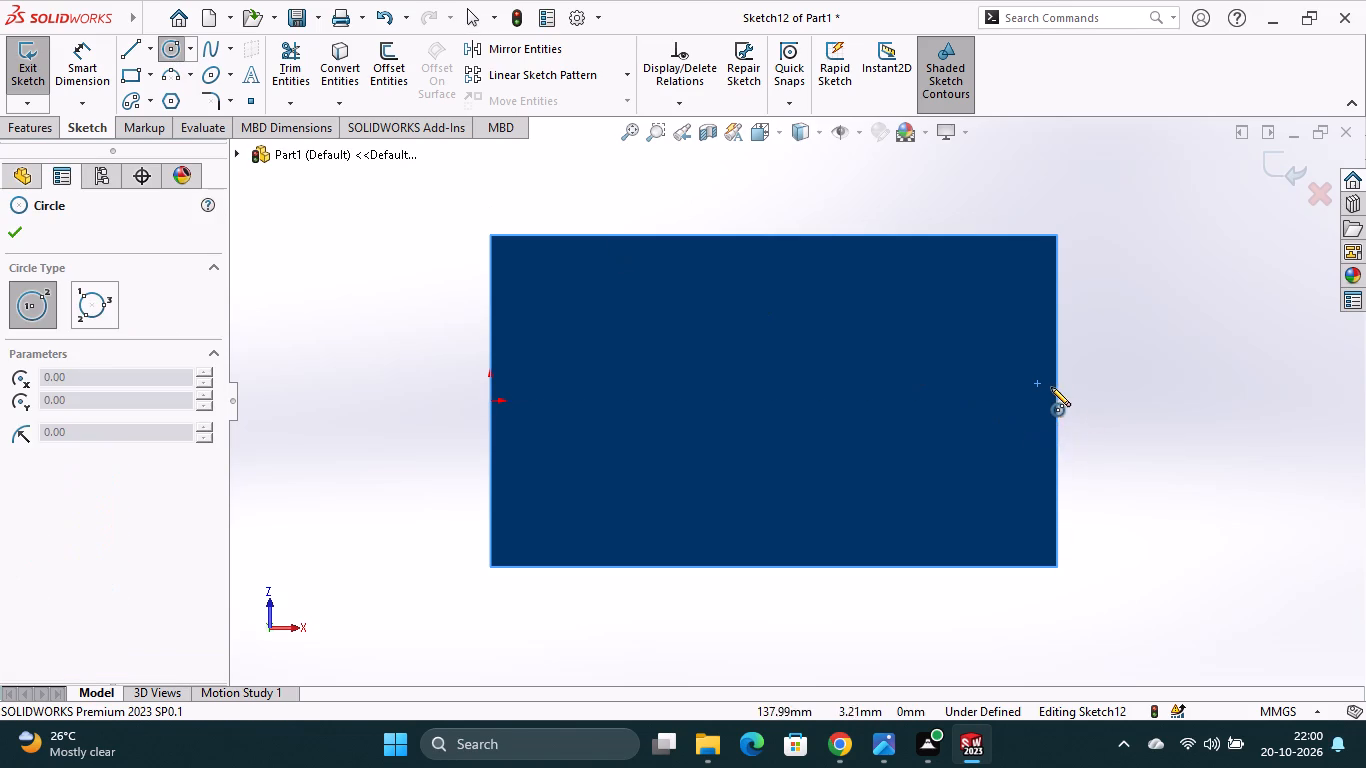
{"action": "left_click", "coordinate": [1058, 399]}
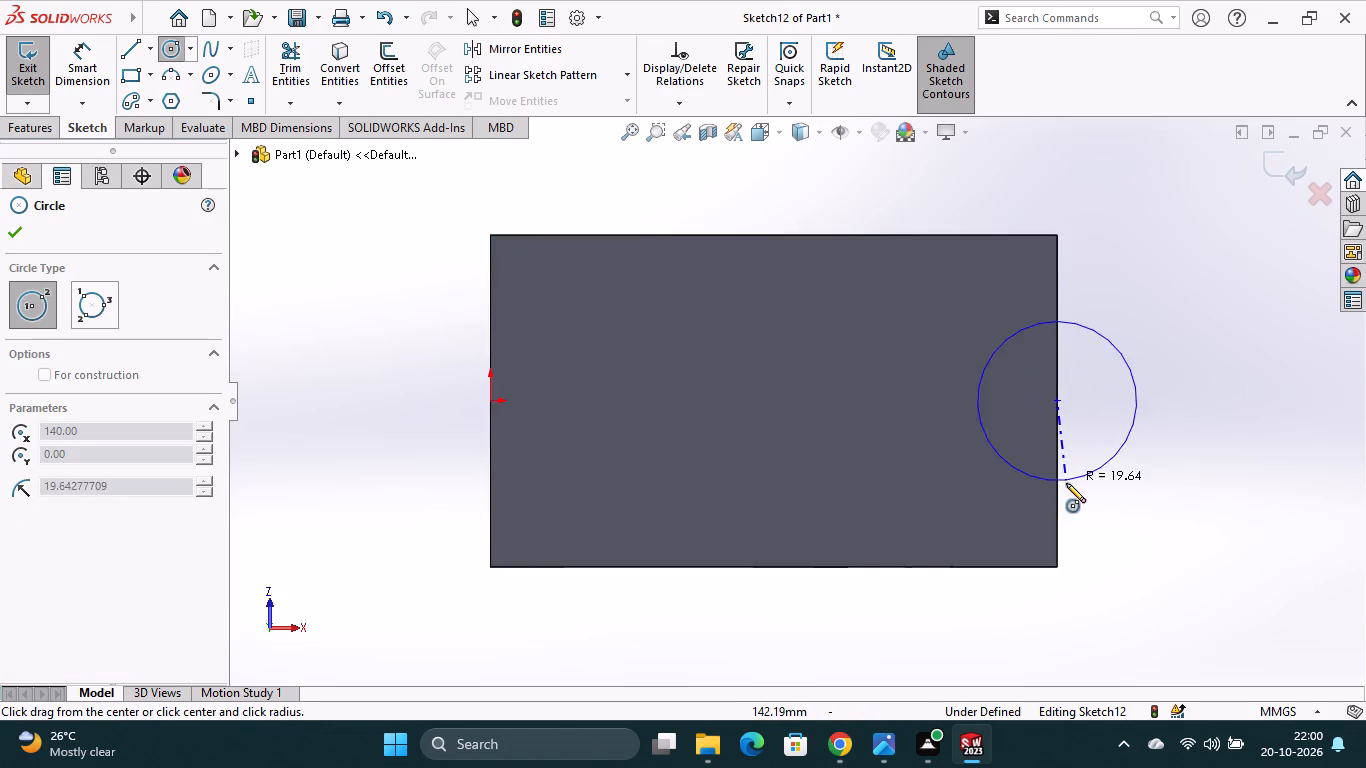
{"action": "left_click", "coordinate": [1066, 493]}
Dimension the bottom-face circle's diameter as 44 mm.
{"action": "left_click", "coordinate": [86, 58]}
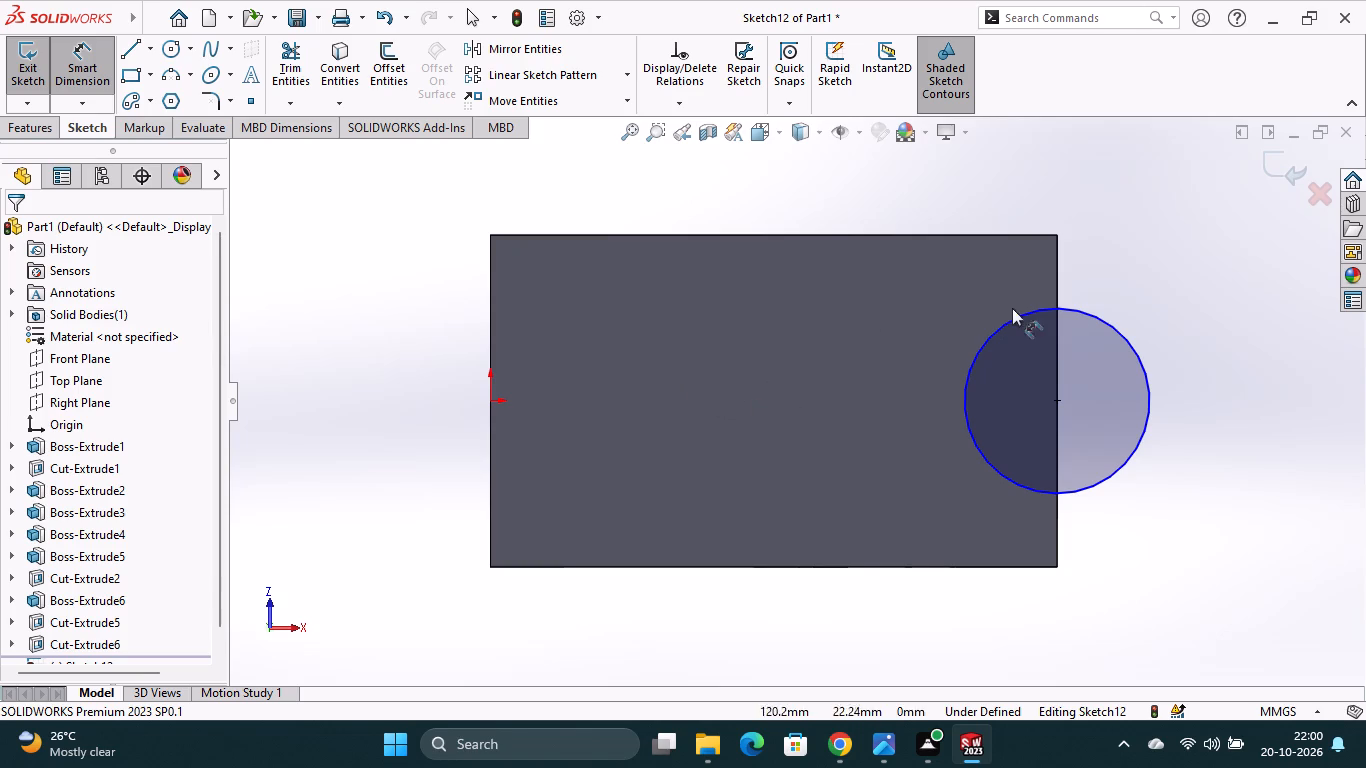
{"action": "left_click", "coordinate": [1121, 330]}
{"action": "left_click", "coordinate": [1145, 311]}
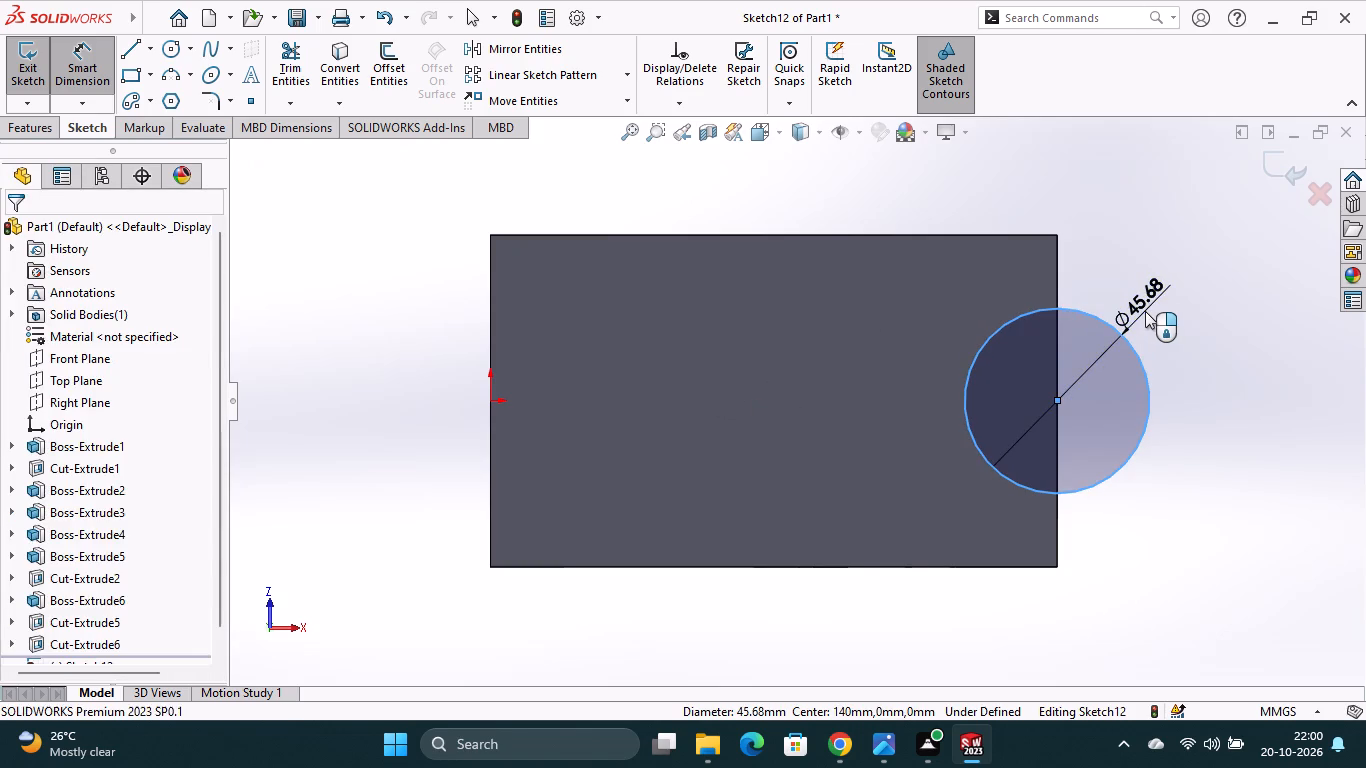
{"action": "type", "text": "54"}
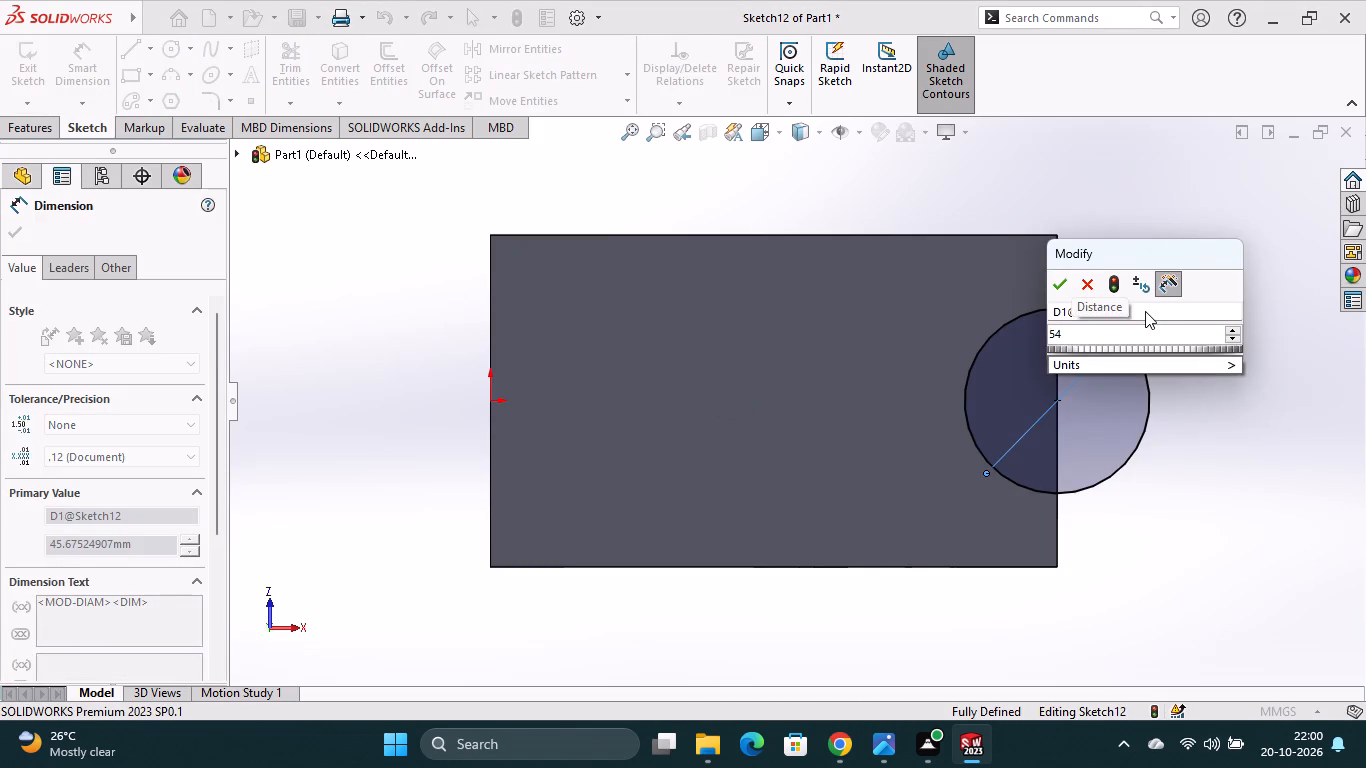
{"action": "key", "text": "BackSpace"}
{"action": "key", "text": "BackSpace"}
{"action": "type", "text": "44"}
{"action": "key", "text": "Return"}
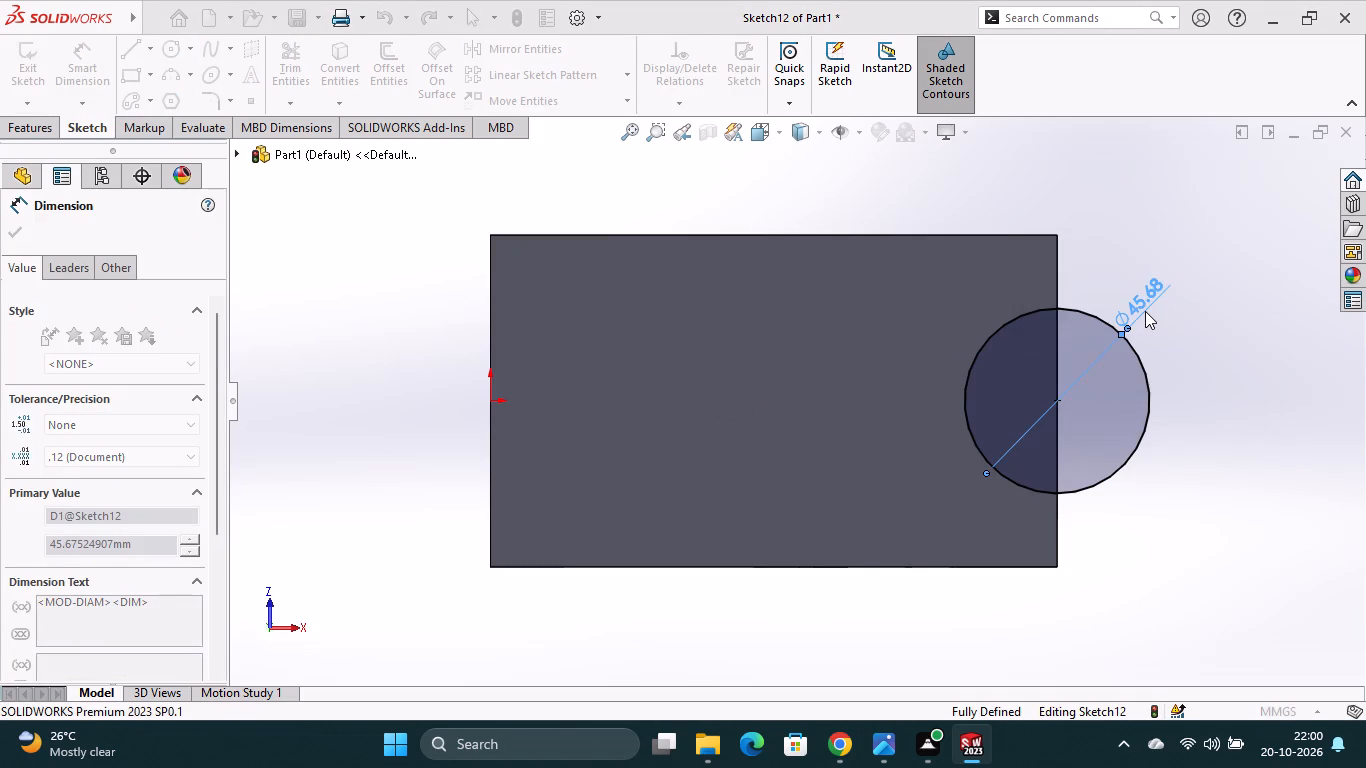
Close the 44 mm circle with a vertical line along the base's end edge and trim away the half lying inside the base.
{"action": "left_click", "coordinate": [44, 135]}
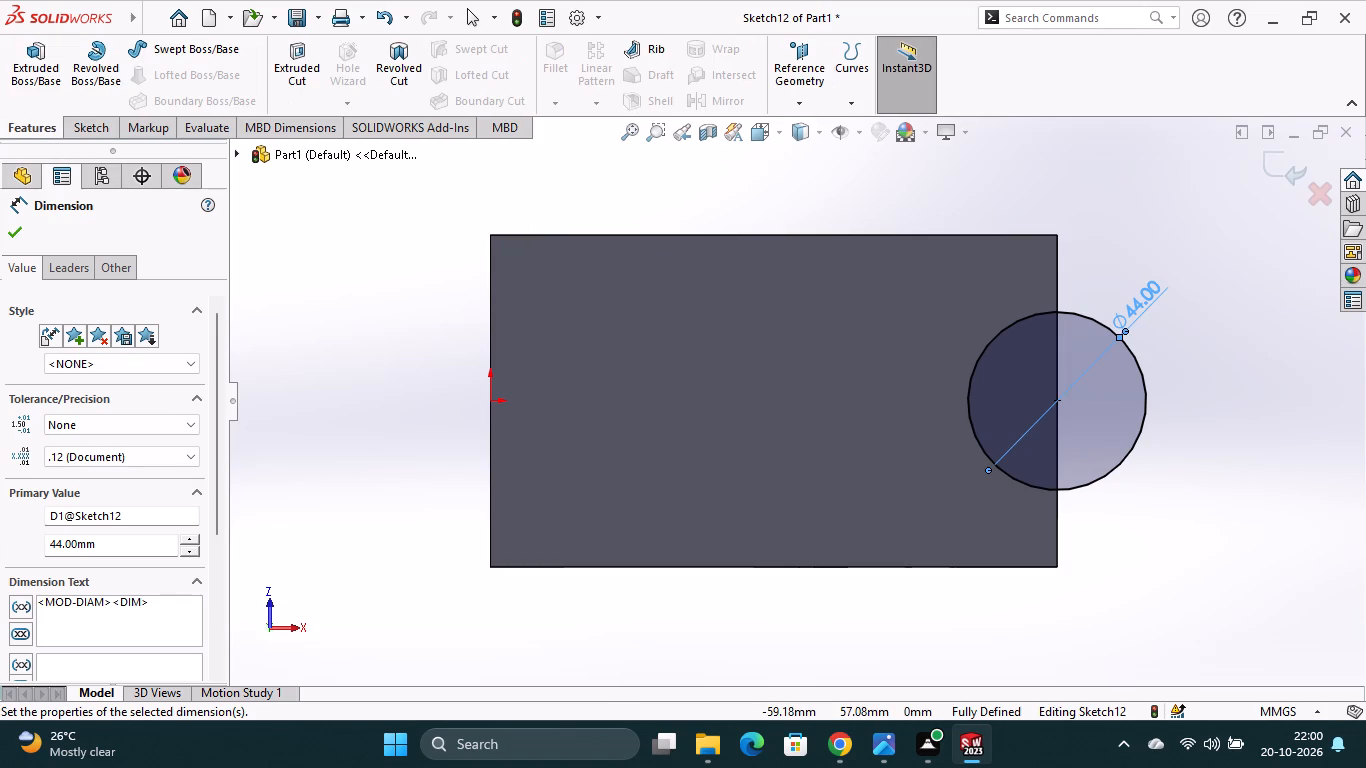
{"action": "left_click", "coordinate": [85, 119]}
{"action": "left_click", "coordinate": [141, 49]}
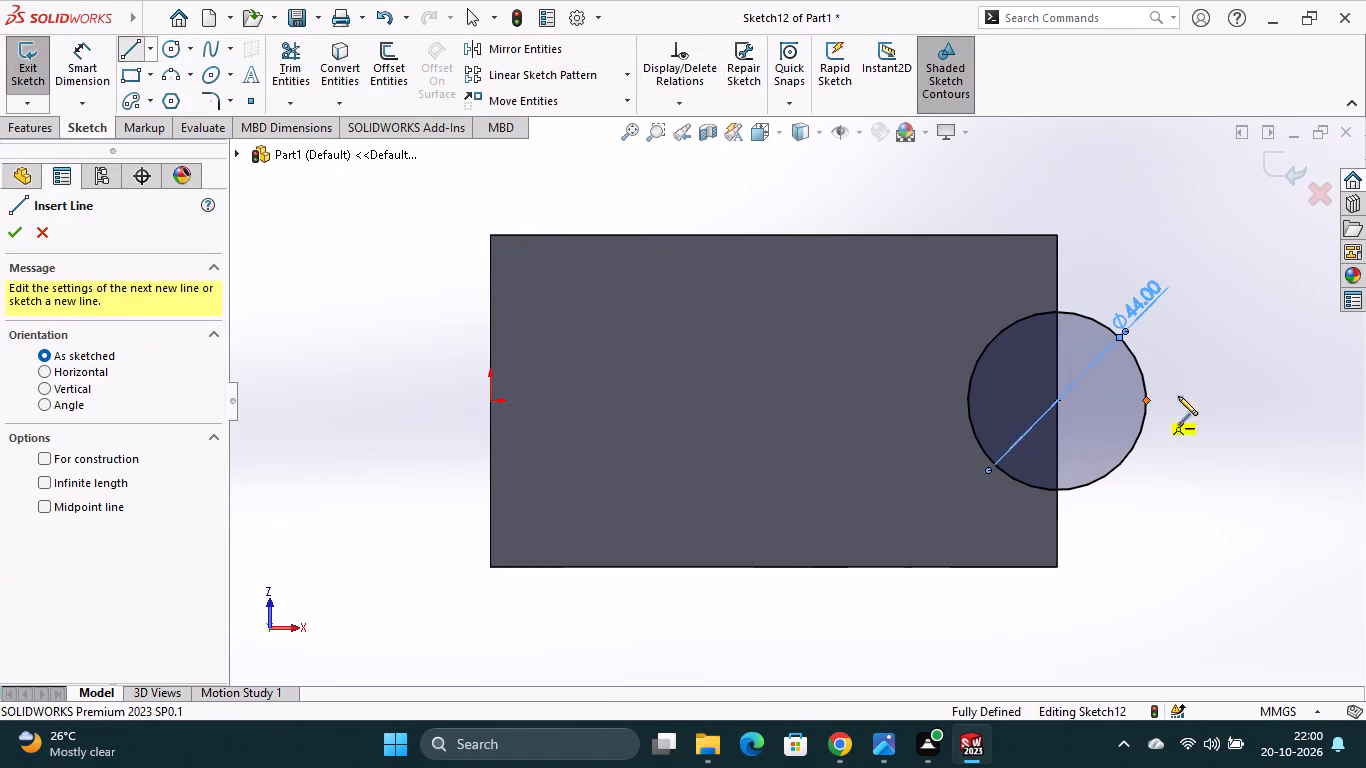
{"action": "left_click", "coordinate": [1058, 312]}
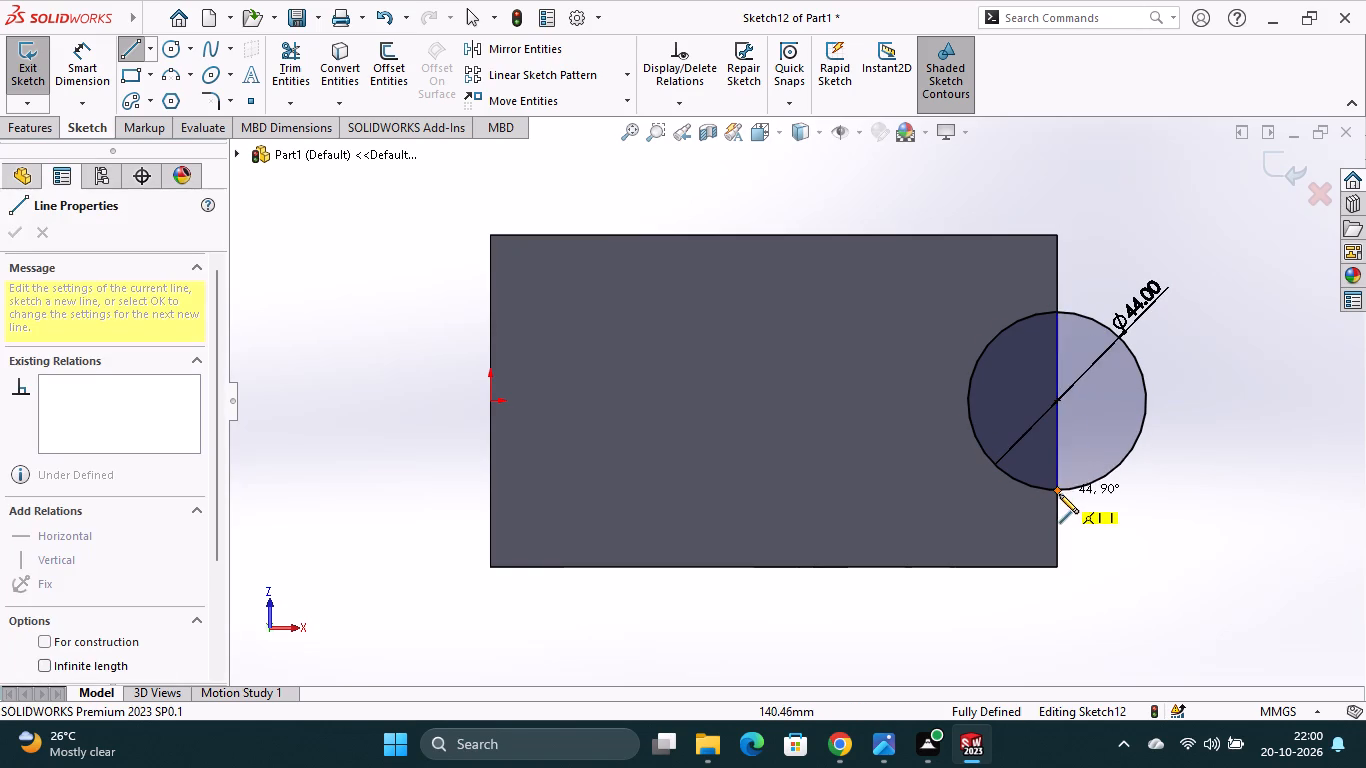
{"action": "left_click", "coordinate": [1059, 494]}
{"action": "key", "text": "Escape"}
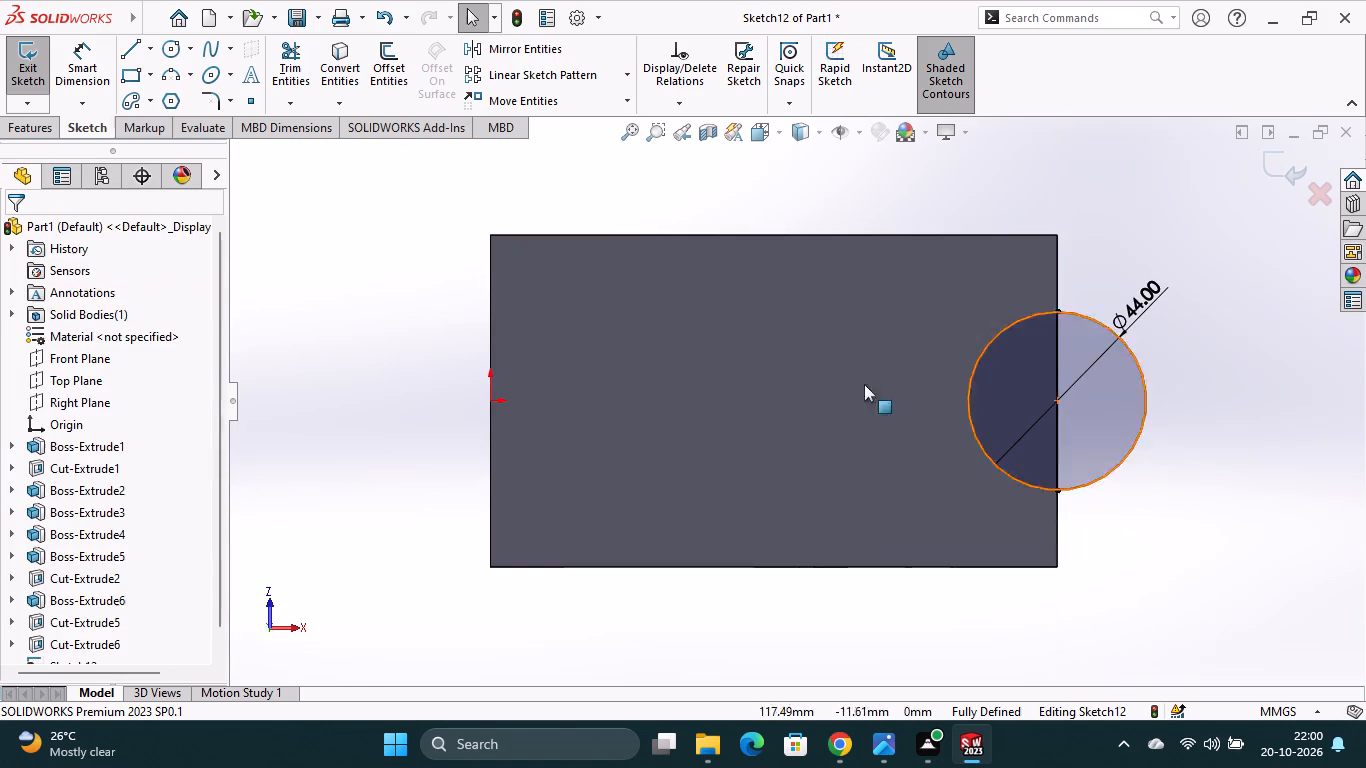
{"action": "left_click", "coordinate": [283, 83]}
{"action": "left_click", "coordinate": [974, 351]}
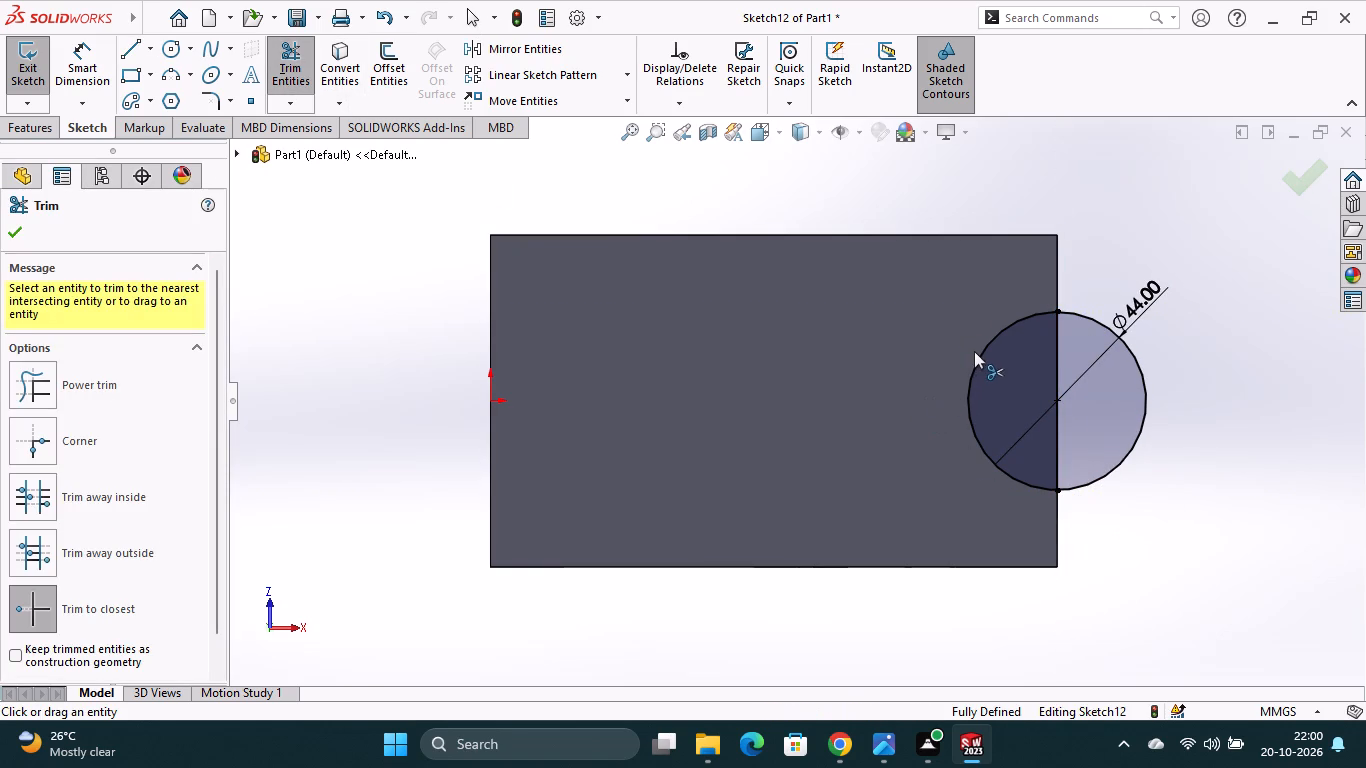
{"action": "left_click", "coordinate": [976, 357]}
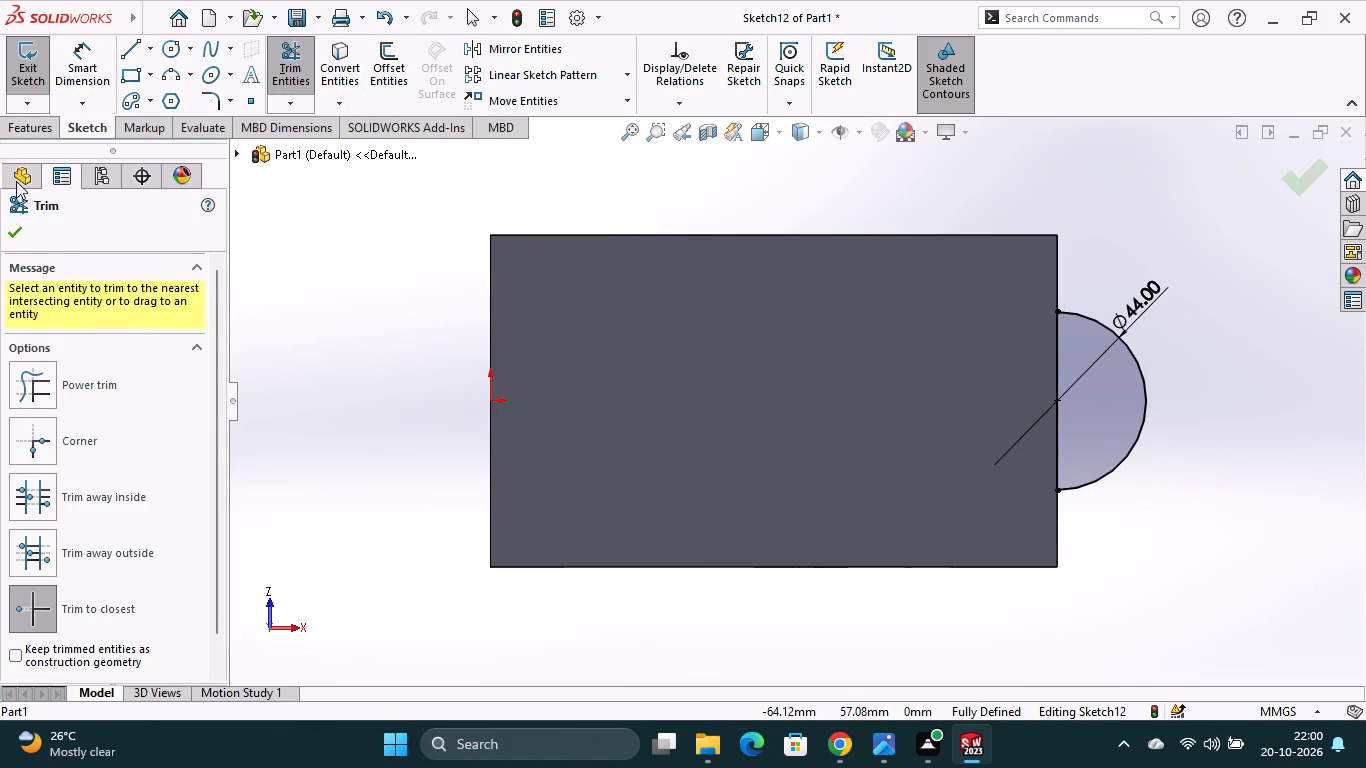
{"action": "left_click", "coordinate": [16, 235]}
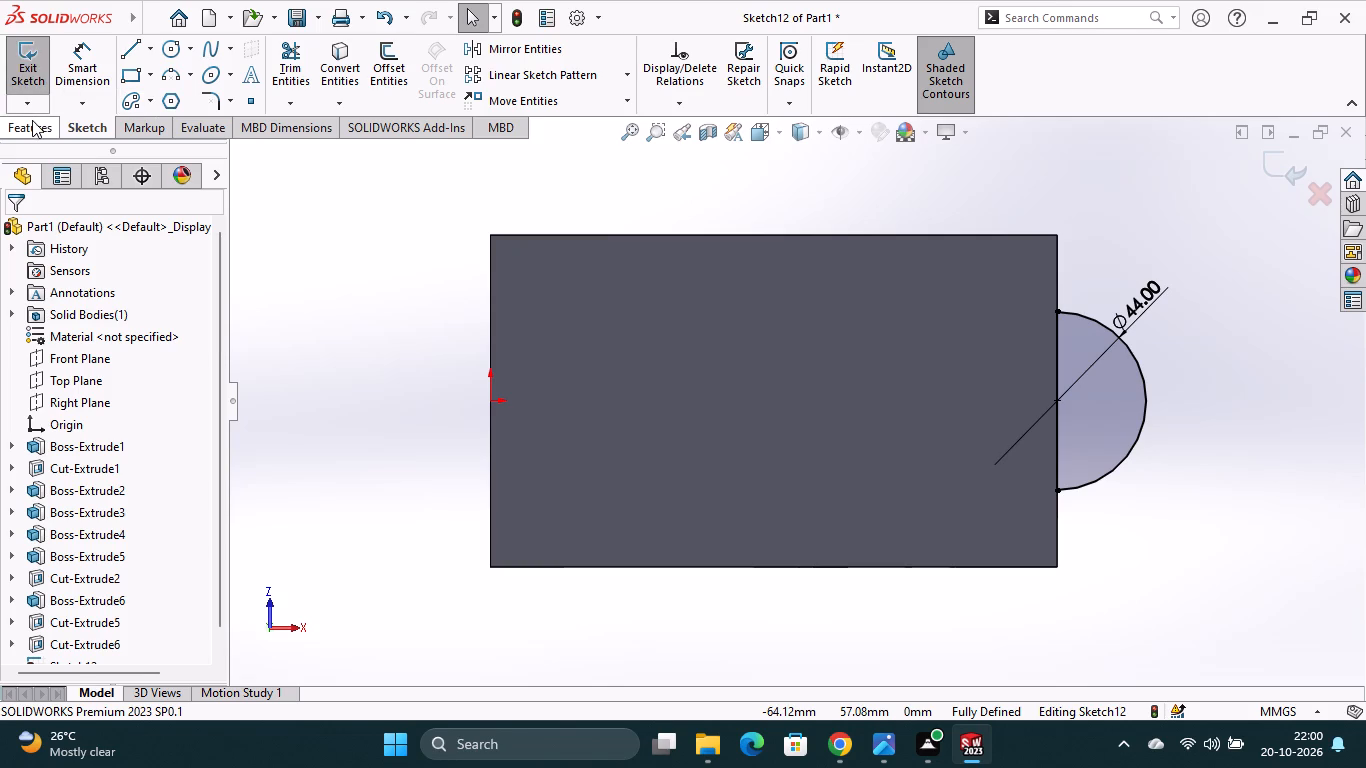
Extrude the half-circle 15 mm blind as a boss, reversed so it rises alongside the base, with the result merged.
{"action": "left_click", "coordinate": [32, 121]}
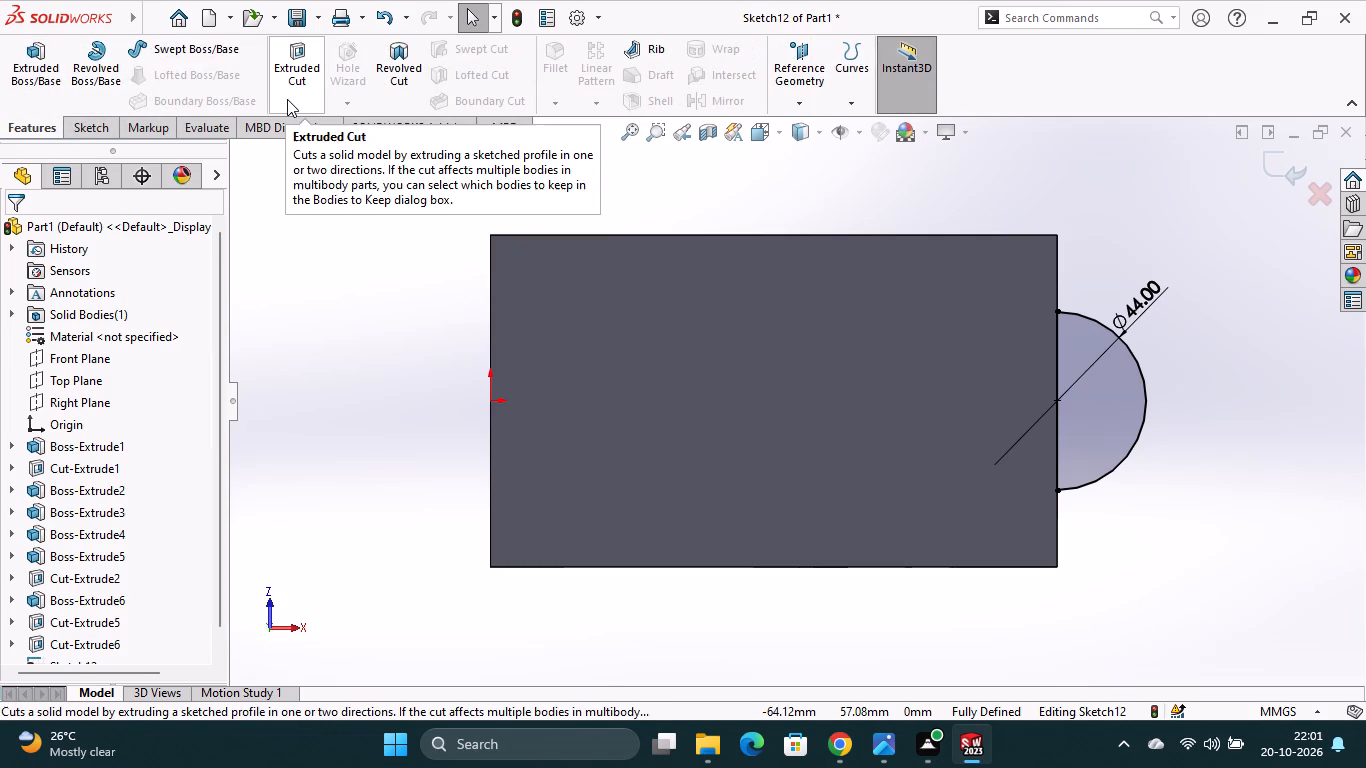
{"action": "left_click", "coordinate": [36, 100]}
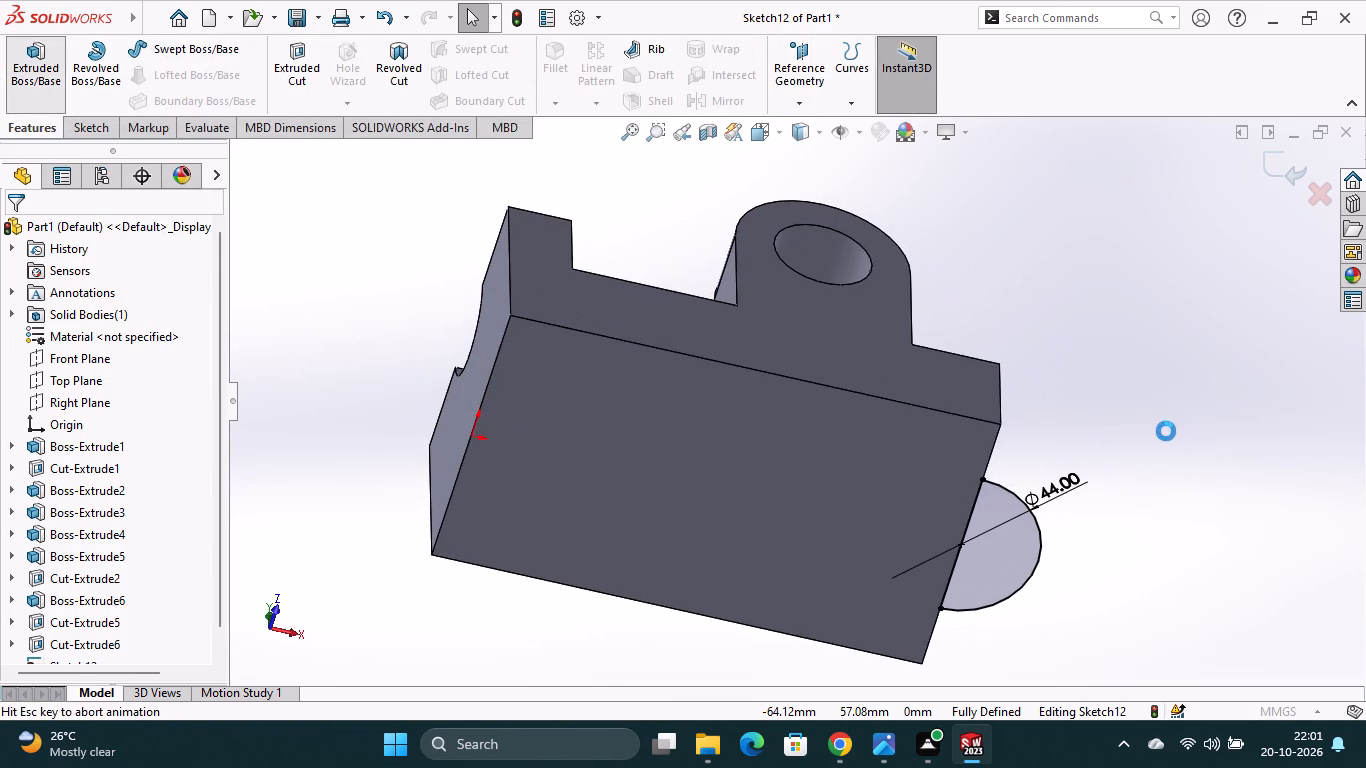
{"action": "middle_click_drag", "start_coordinate": [1131, 439], "coordinate": [1086, 519]}
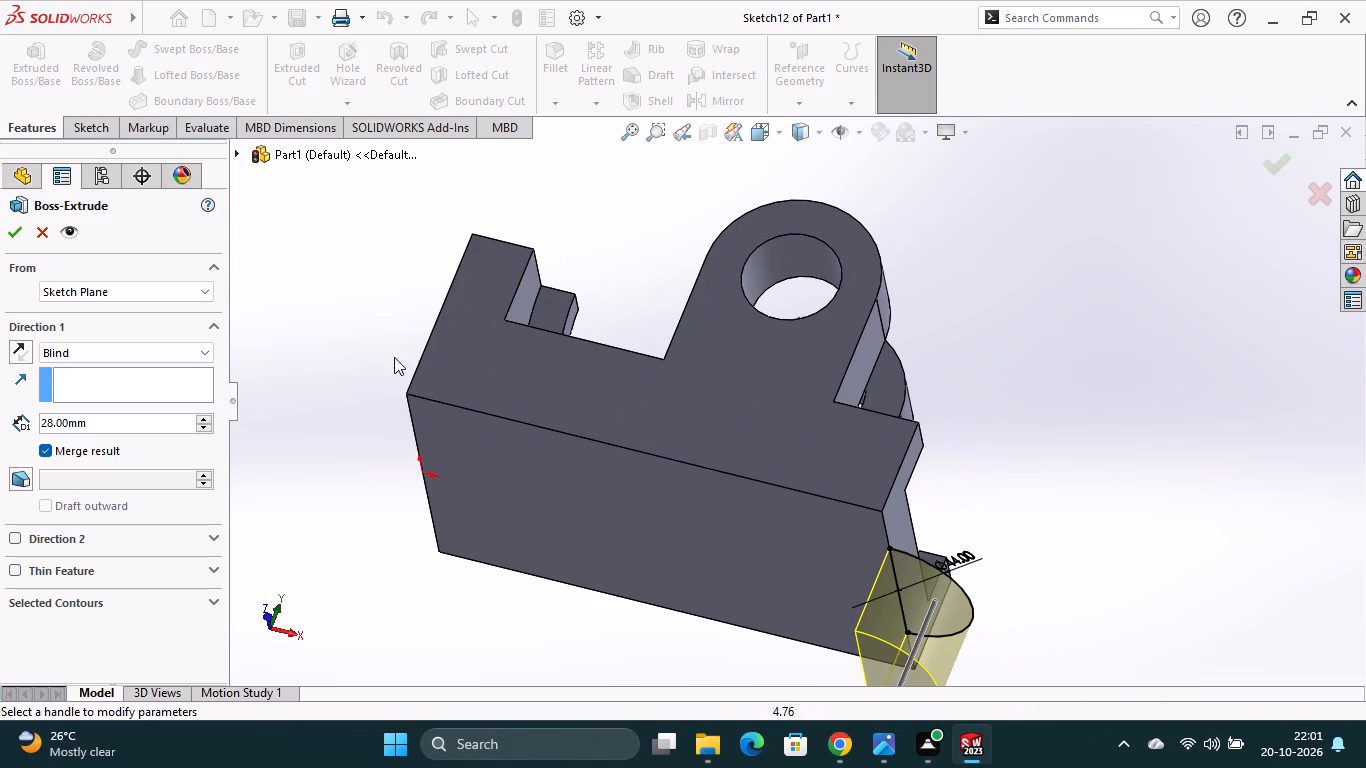
{"action": "left_click", "coordinate": [28, 351]}
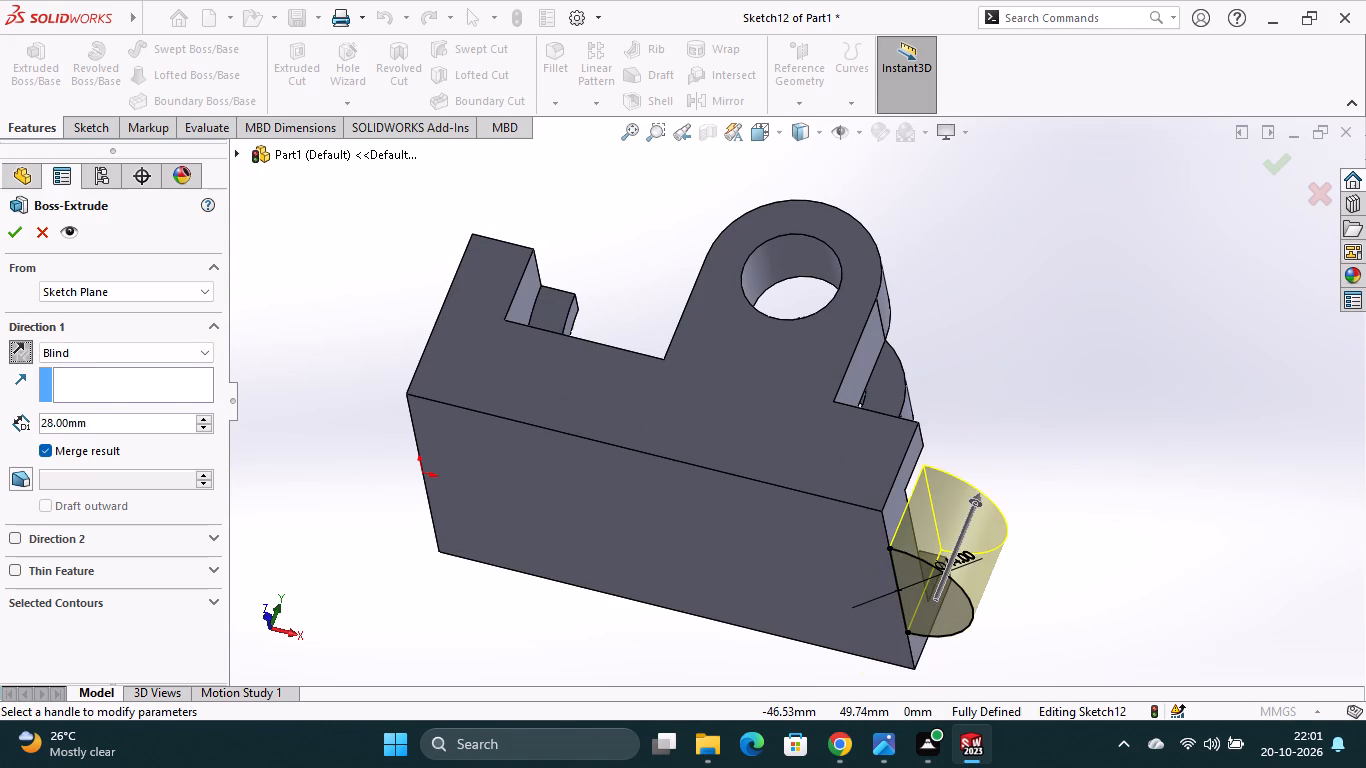
{"action": "left_click_drag", "start_coordinate": [92, 420], "coordinate": [42, 418]}
{"action": "type", "text": "15"}
{"action": "key", "text": "Return"}
{"action": "left_click", "coordinate": [22, 239]}
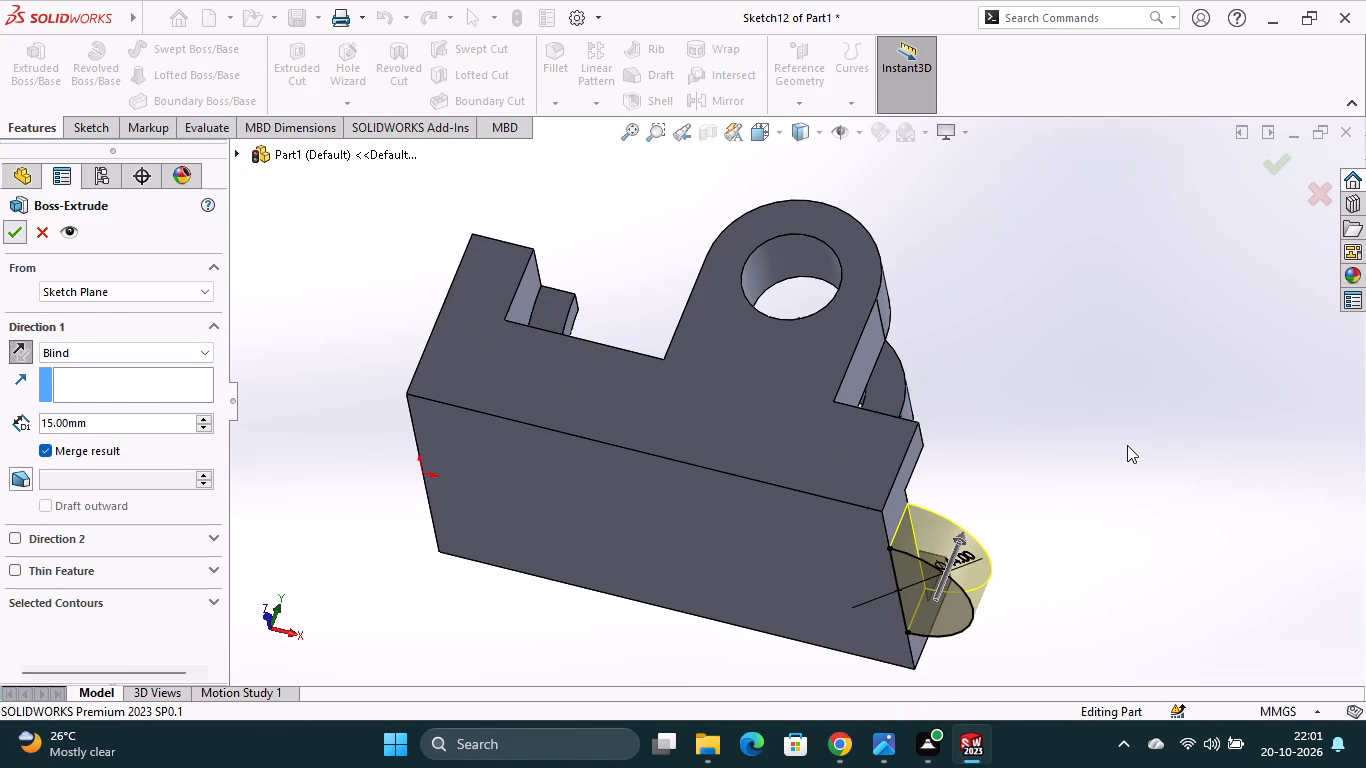
Start a sketch on the base's bottom face and draw a vertical centerline between the two corners of the rounded end.
{"action": "middle_click_drag", "start_coordinate": [1100, 459], "coordinate": [1042, 519]}
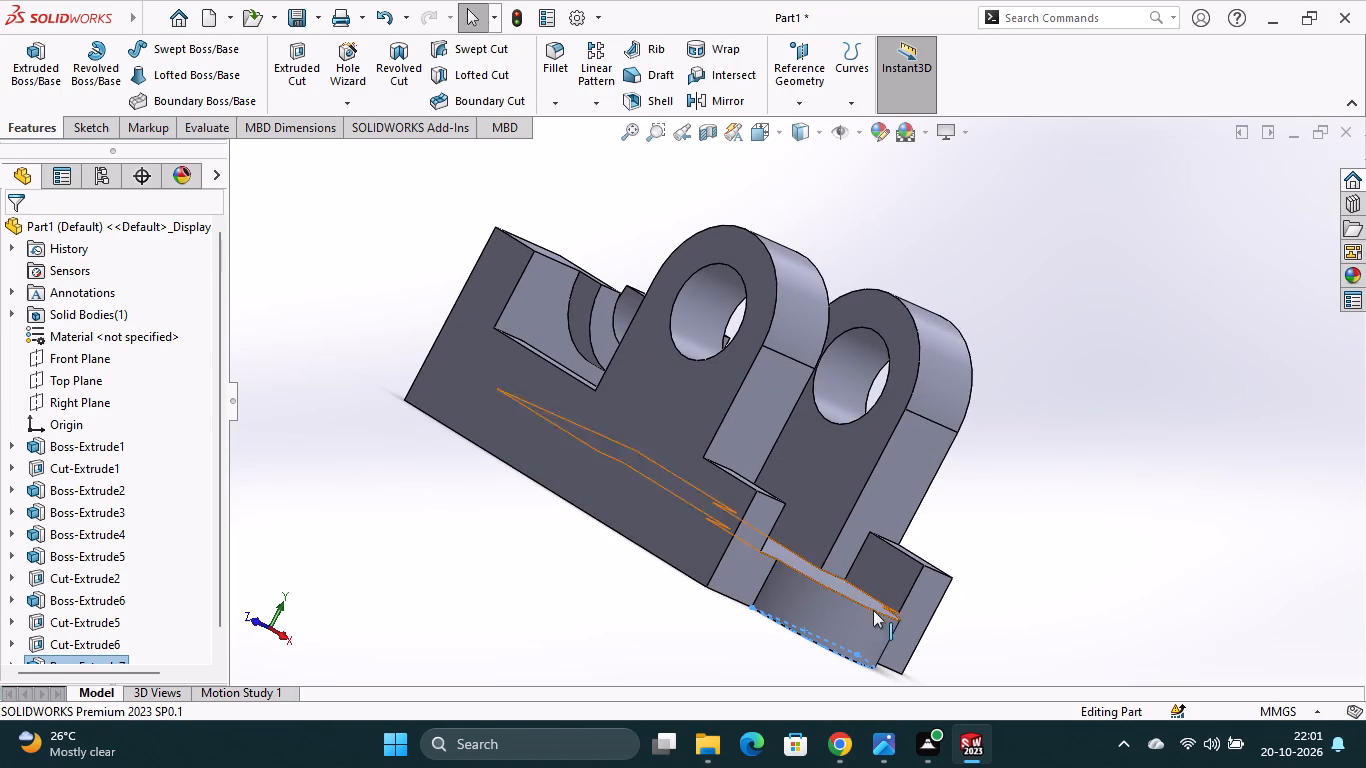
{"action": "middle_click_drag", "start_coordinate": [809, 668], "coordinate": [907, 466]}
{"action": "left_click", "coordinate": [1017, 469]}
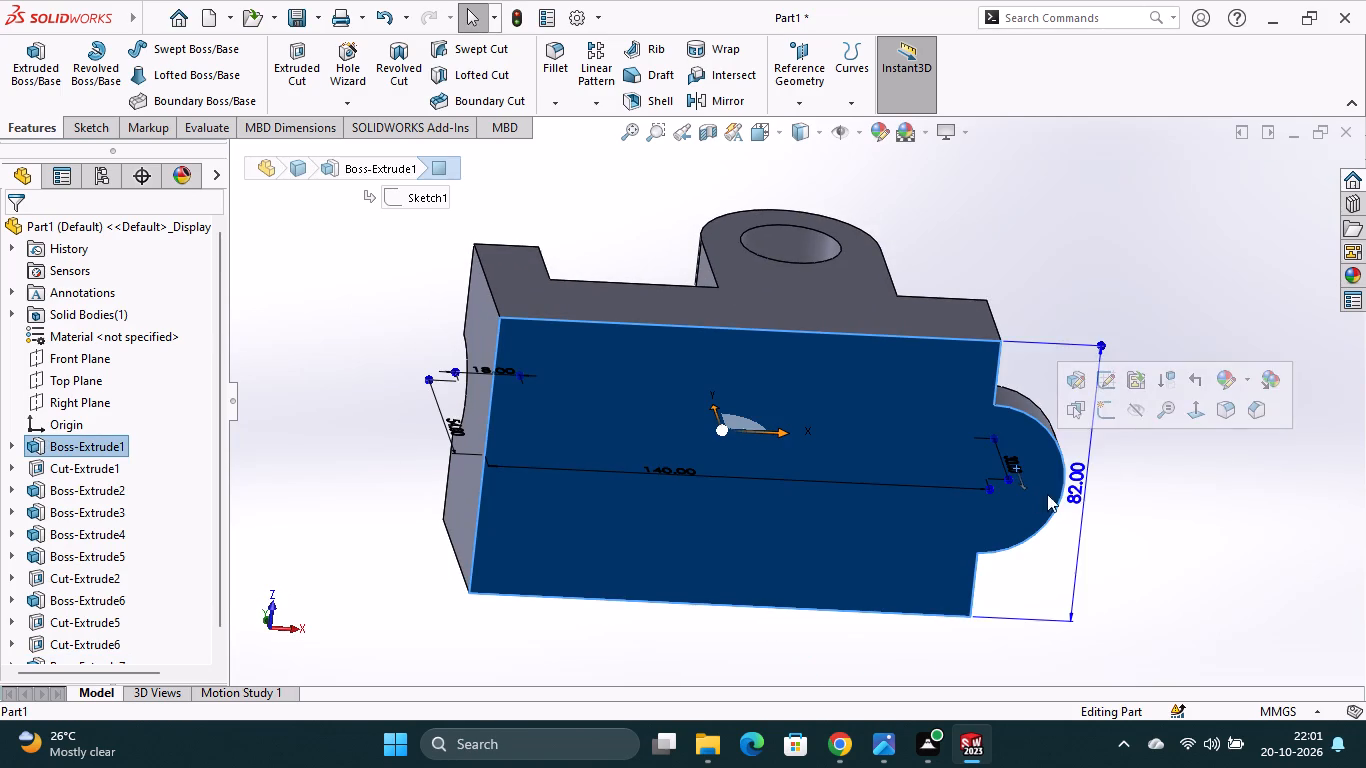
{"action": "left_click", "coordinate": [1110, 415]}
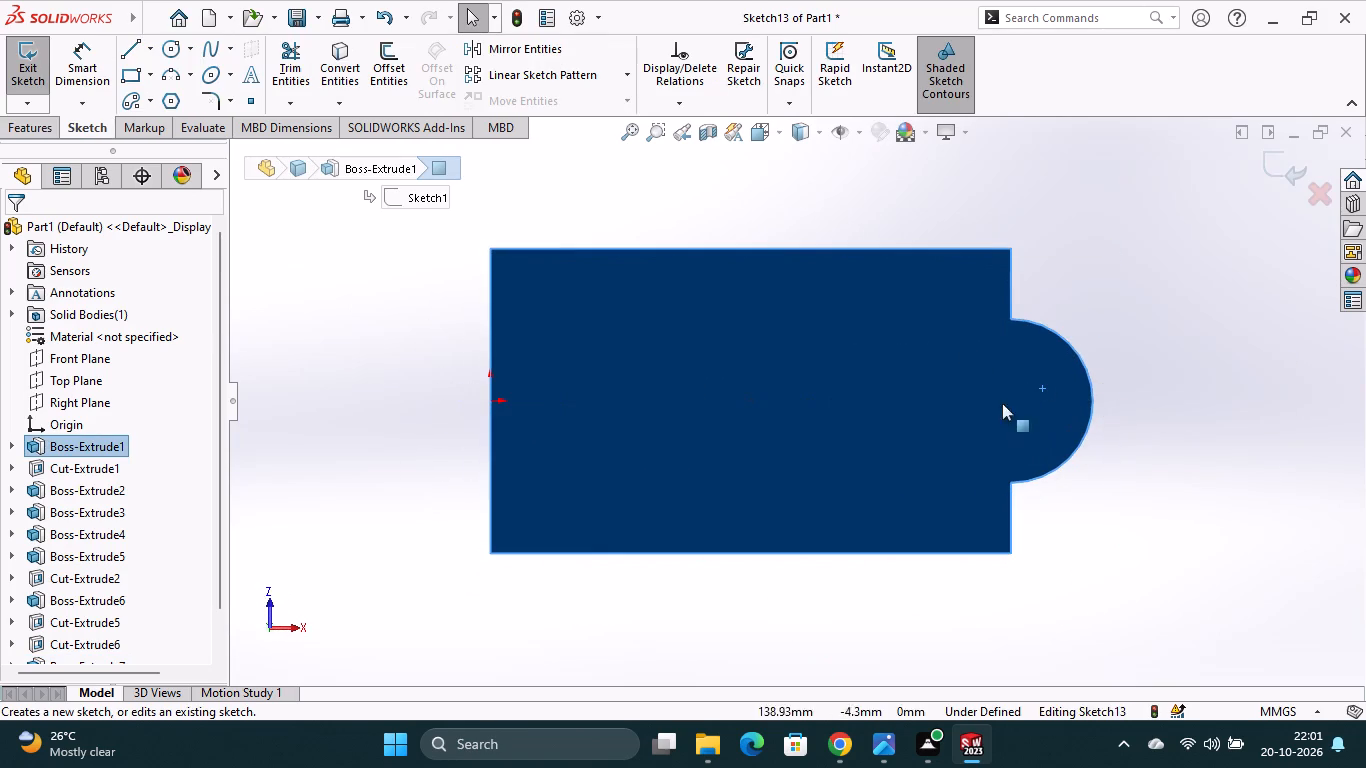
{"action": "left_click", "coordinate": [169, 51]}
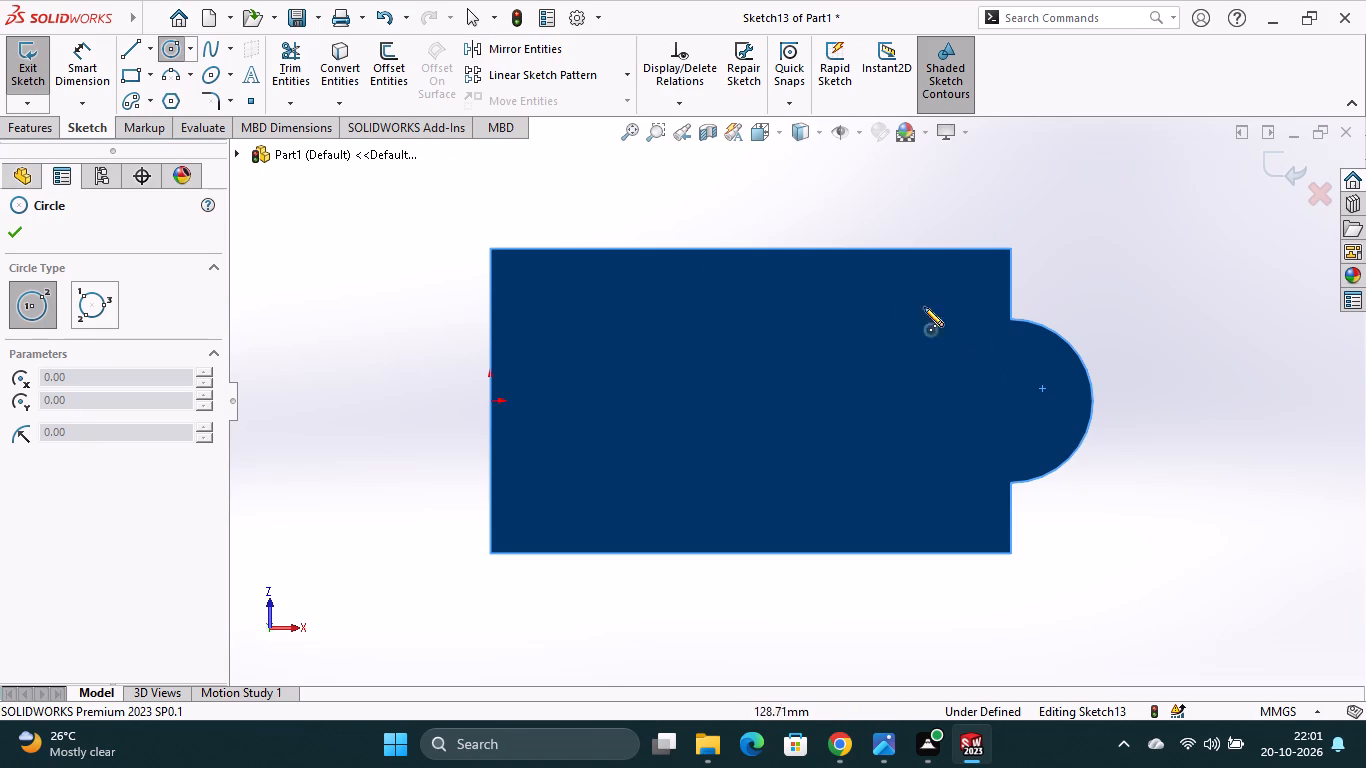
{"action": "left_click", "coordinate": [151, 51]}
{"action": "left_click", "coordinate": [163, 93]}
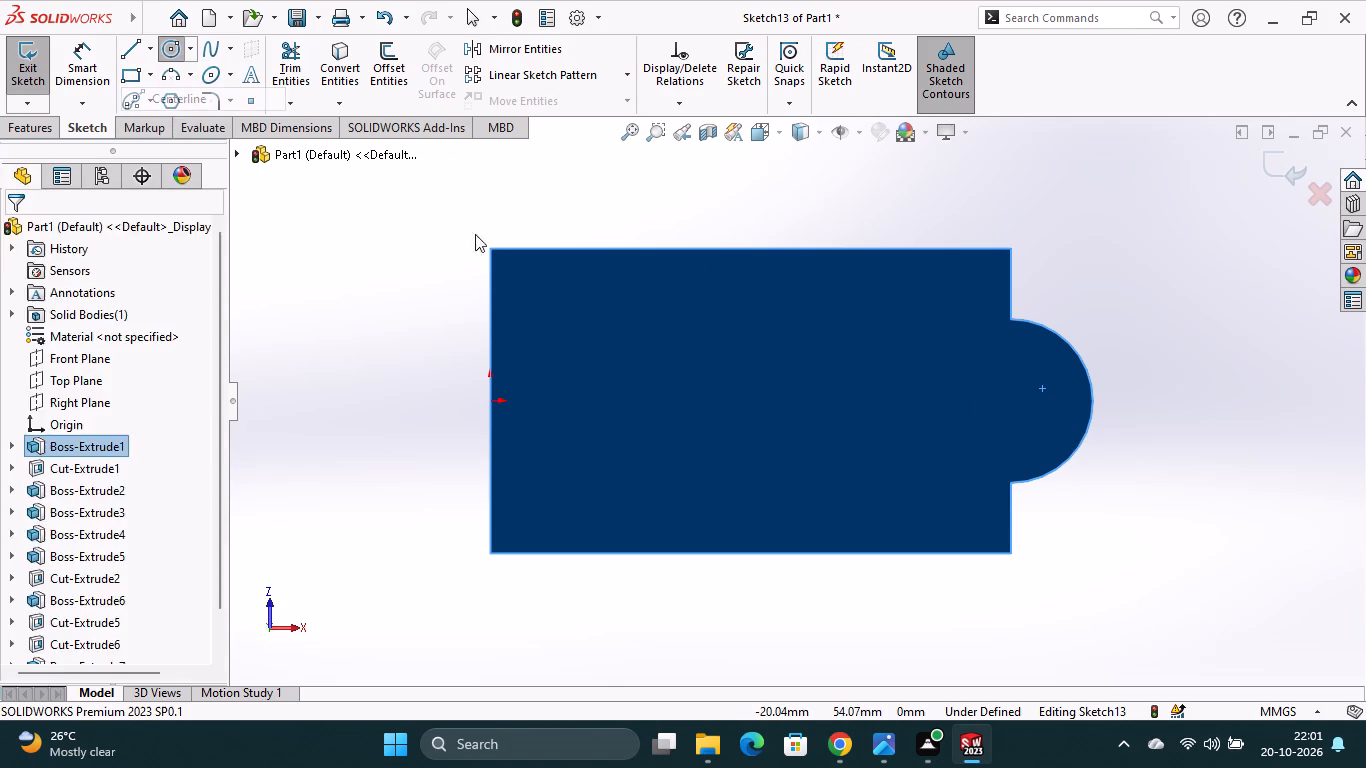
{"action": "left_click", "coordinate": [1010, 249]}
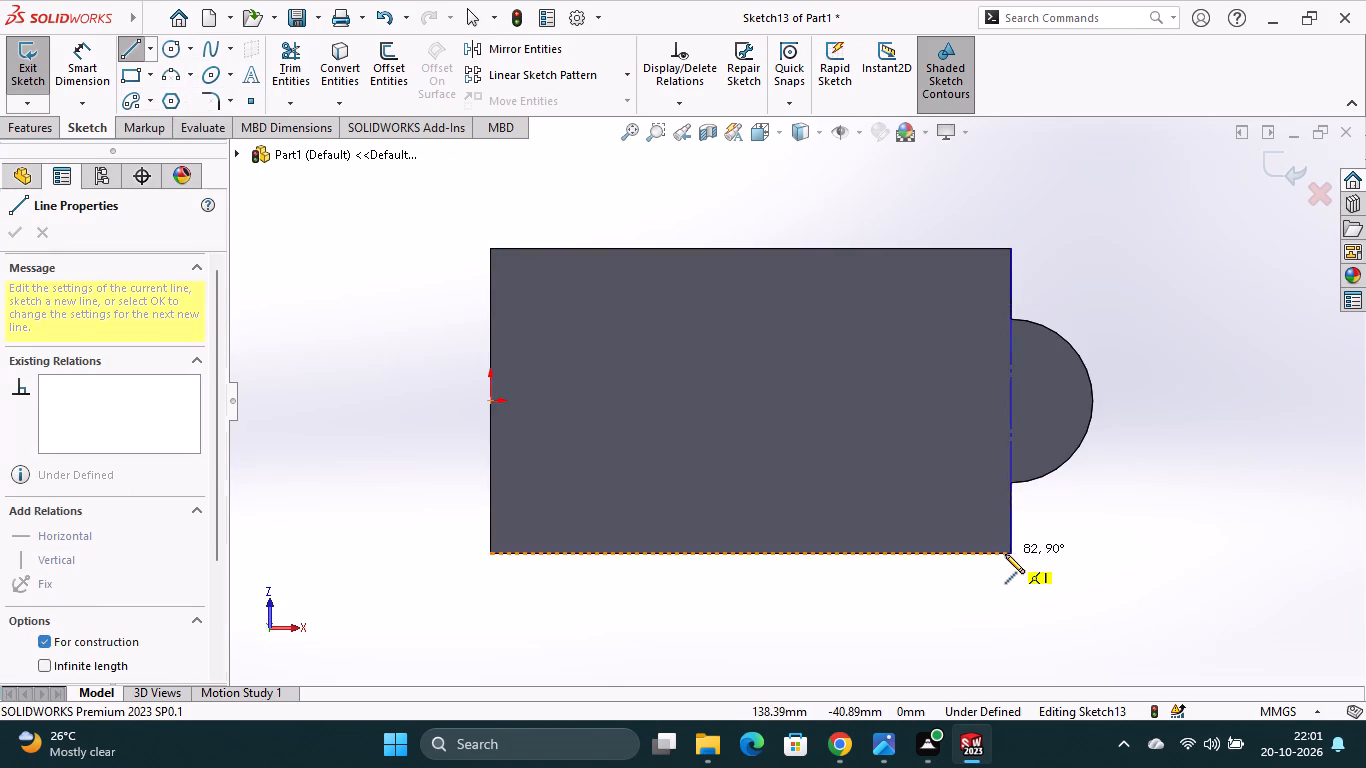
{"action": "left_click", "coordinate": [1009, 554]}
{"action": "key", "text": "Escape"}
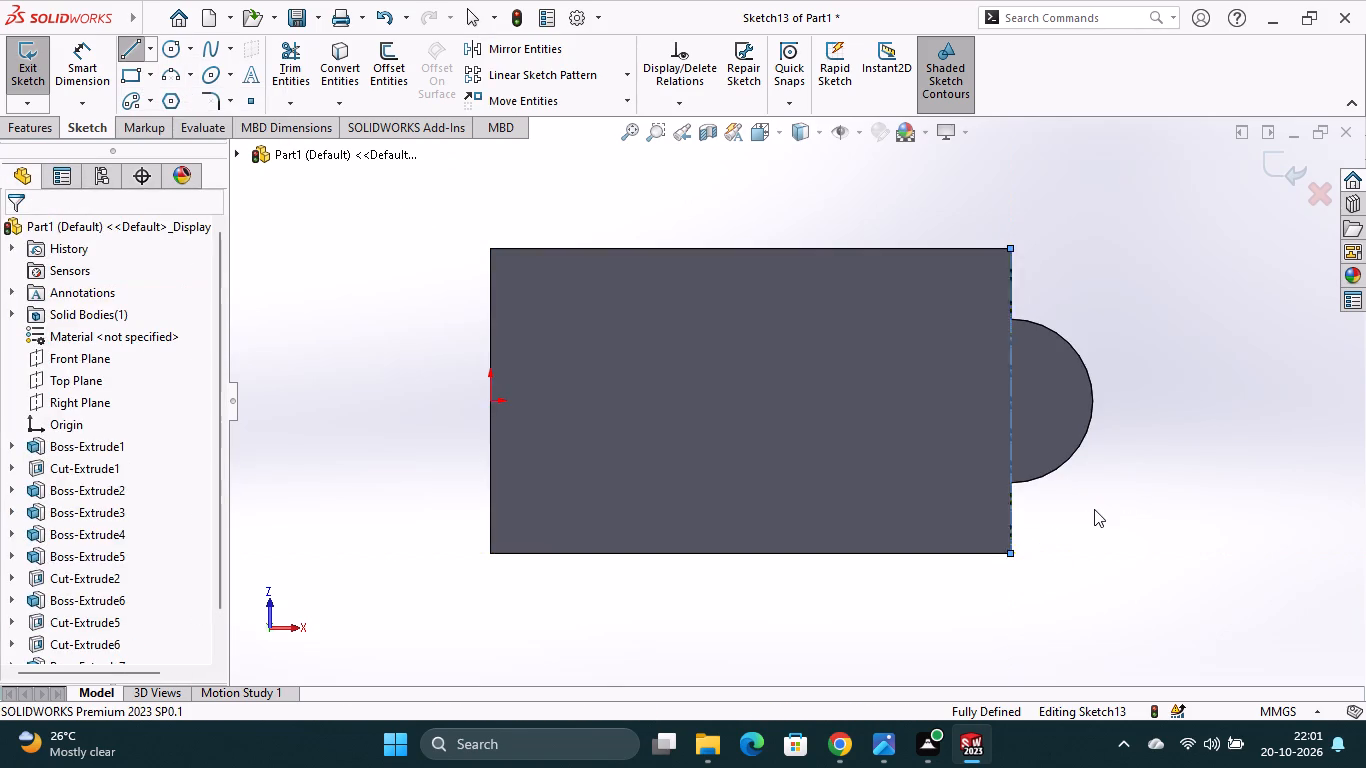
Sketch a circle about 28 mm in diameter centred on the centerline's midpoint.
{"action": "left_click", "coordinate": [171, 53]}
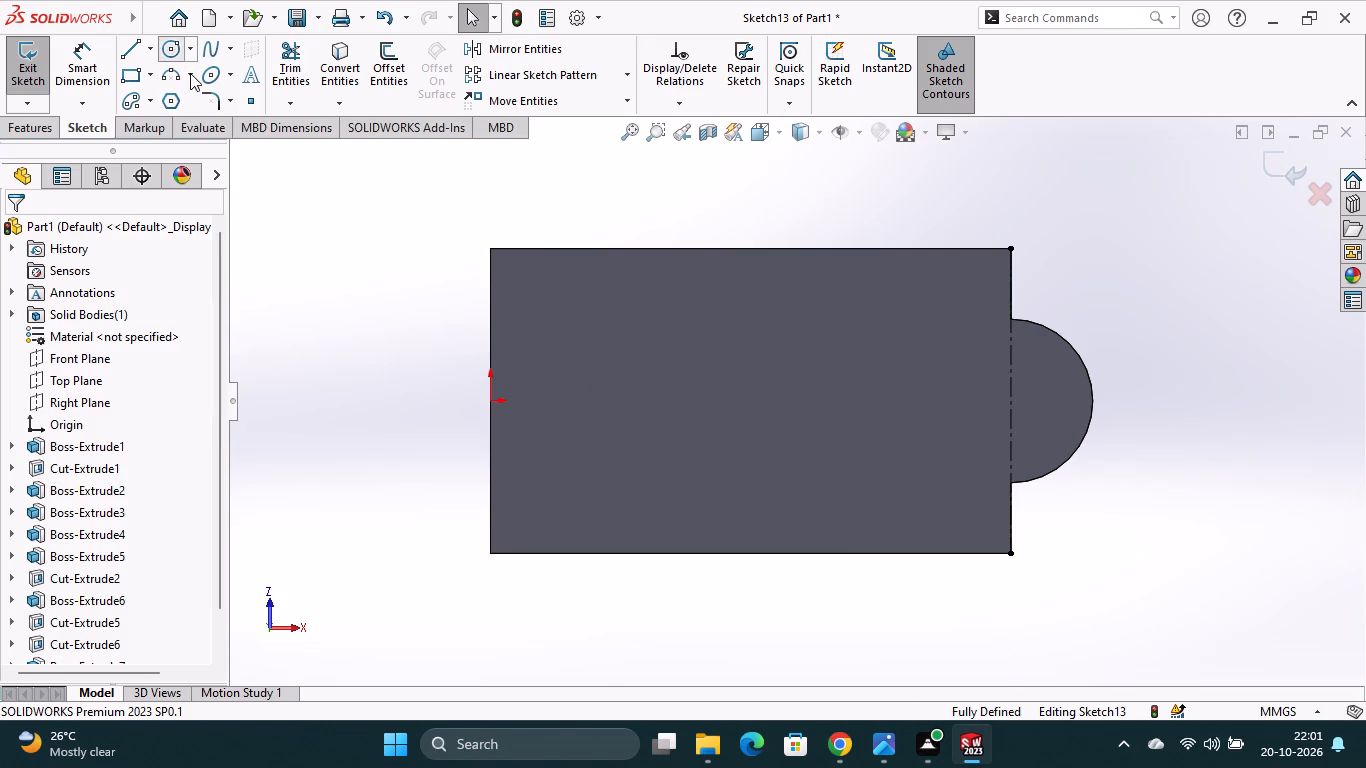
{"action": "left_click", "coordinate": [1010, 402]}
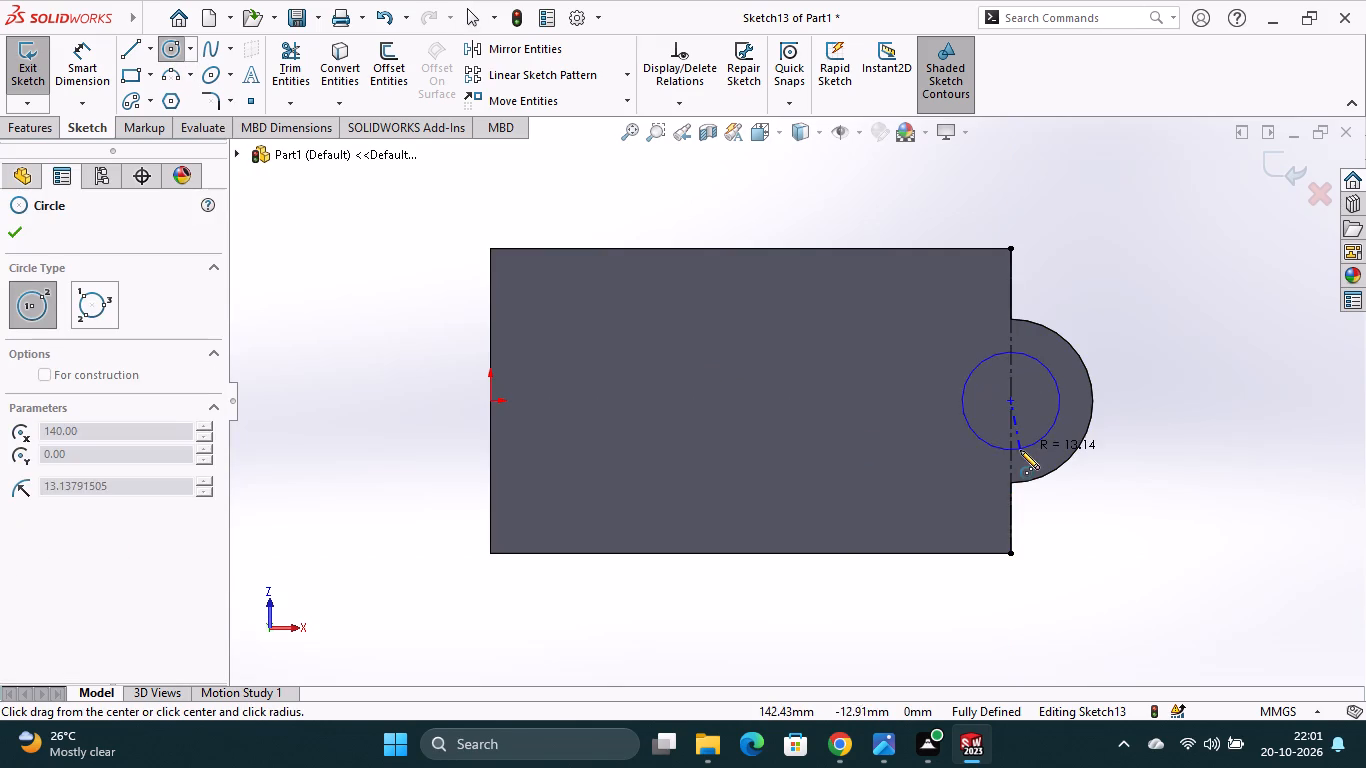
{"action": "left_click", "coordinate": [1020, 452]}
{"action": "key", "text": "Escape"}
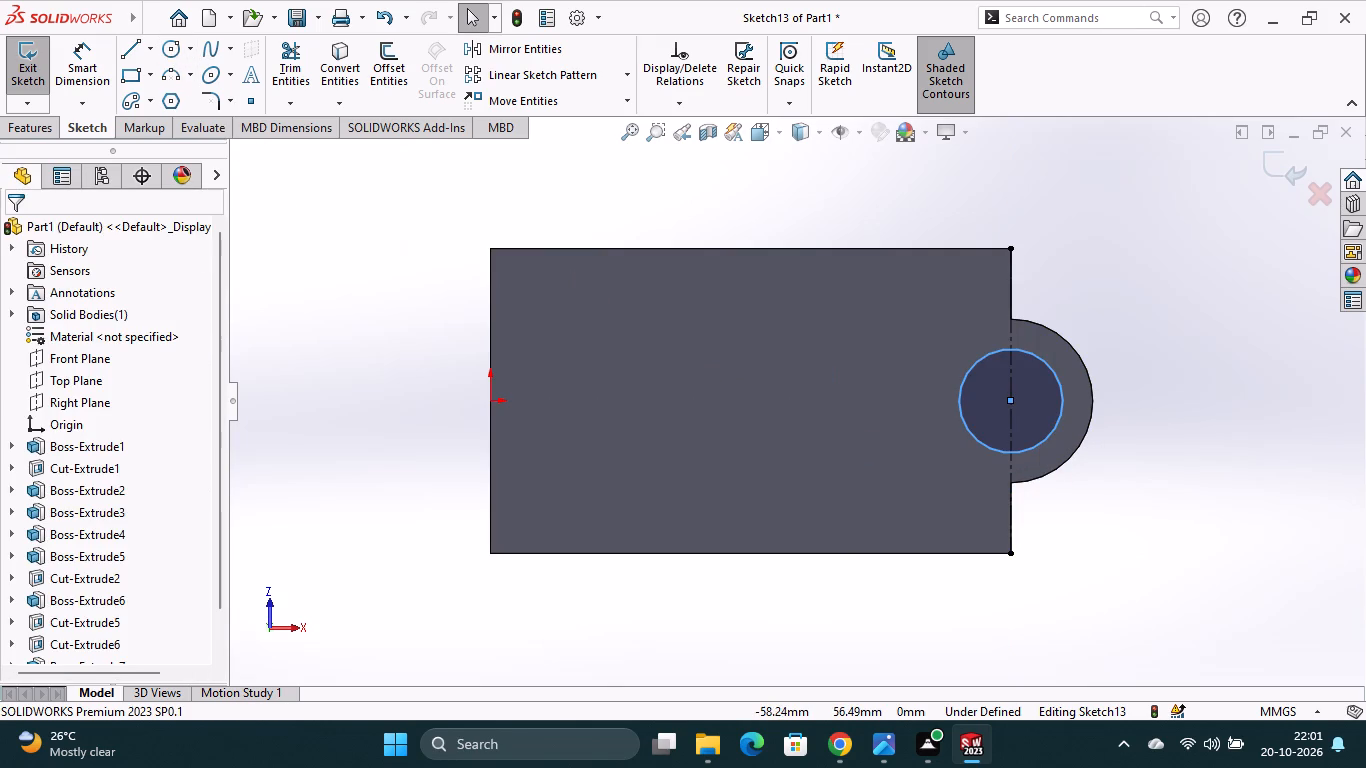
Dimension the new circle's diameter as 22 mm.
{"action": "left_click", "coordinate": [91, 52]}
{"action": "left_click", "coordinate": [1049, 366]}
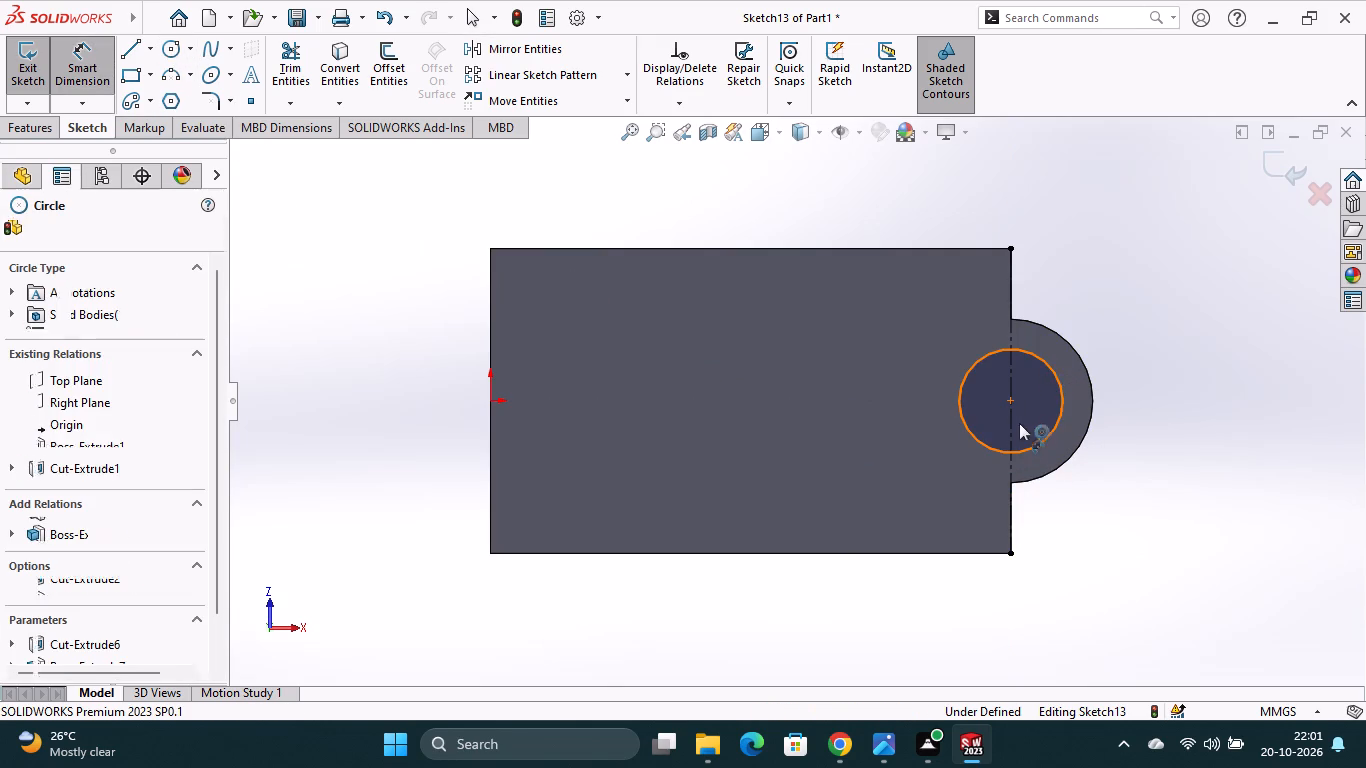
{"action": "left_click", "coordinate": [1038, 420]}
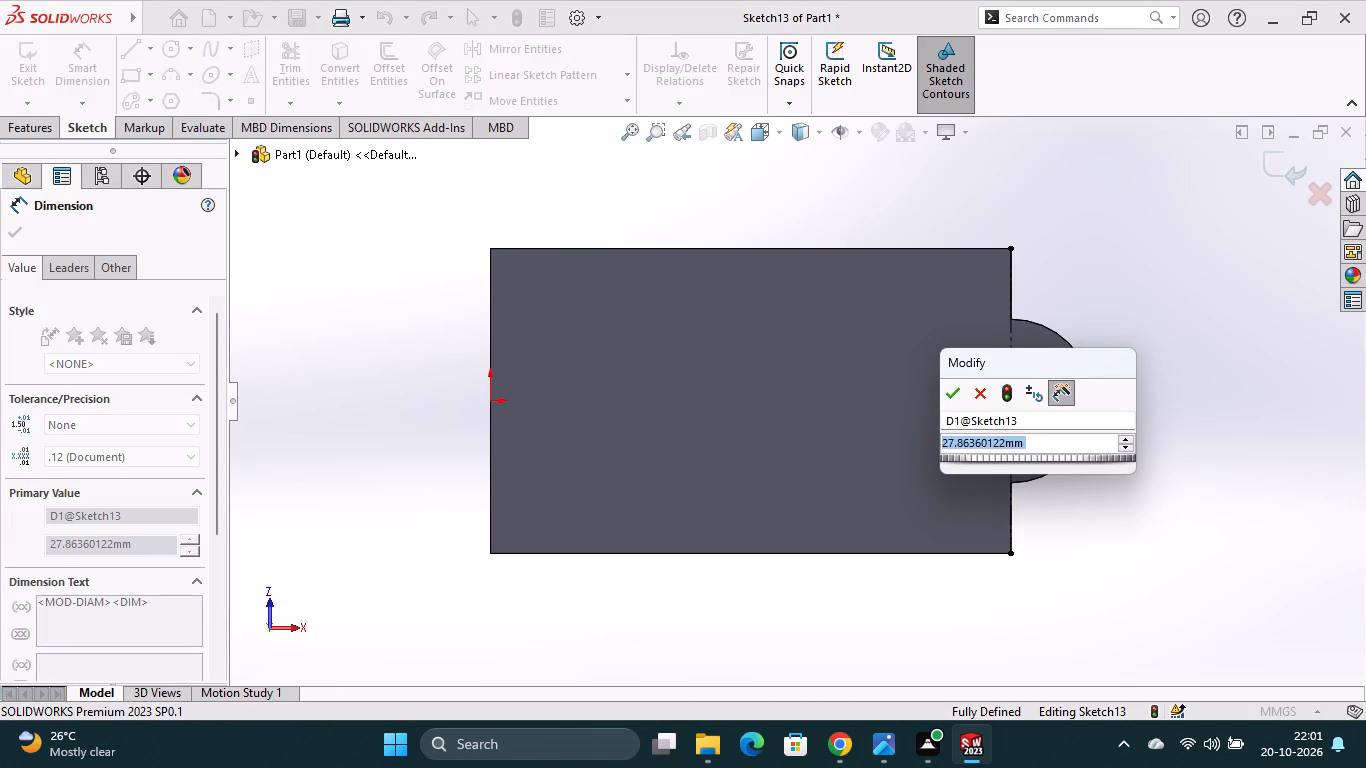
{"action": "type", "text": "22"}
{"action": "key", "text": "Return"}
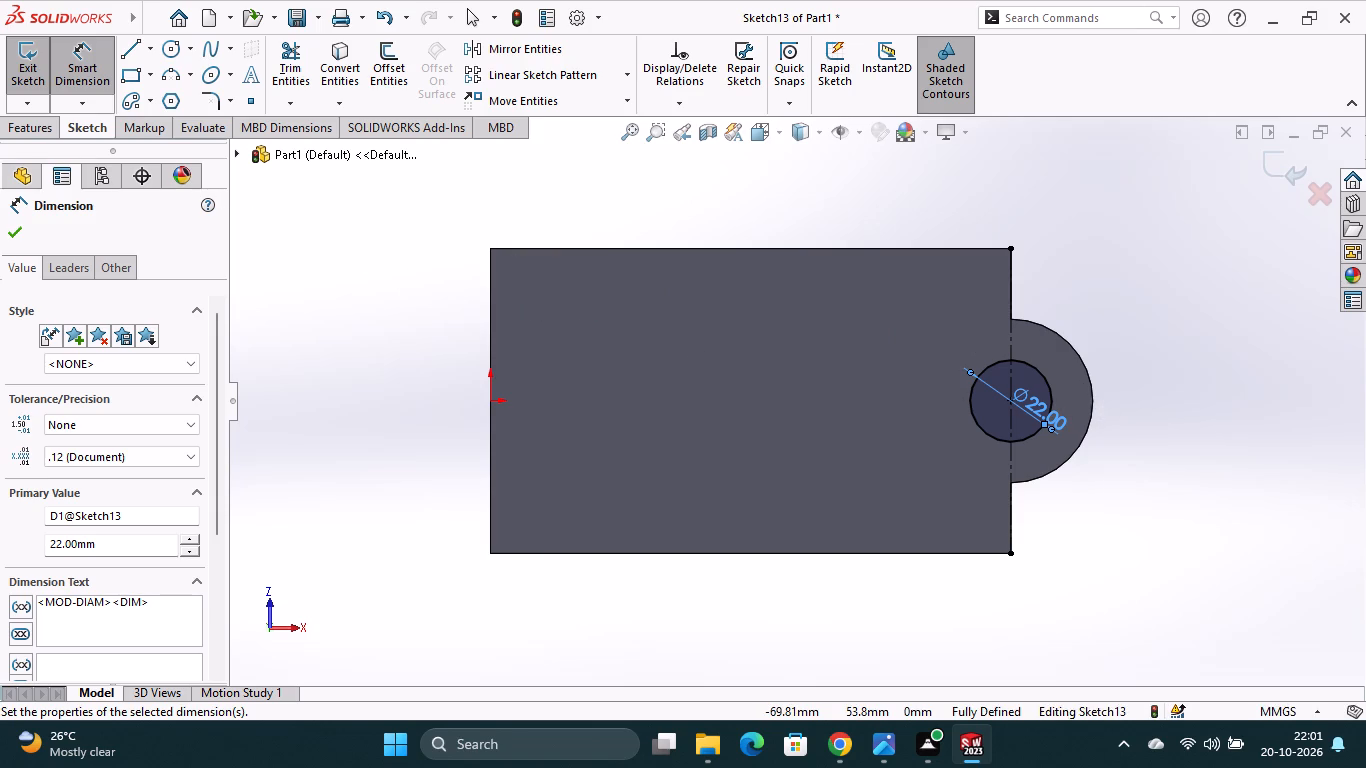
Make a 15 mm blind Extruded Cut of the 22 mm circle up through the base and its rounded end.
{"action": "left_click", "coordinate": [32, 133]}
{"action": "left_click", "coordinate": [286, 98]}
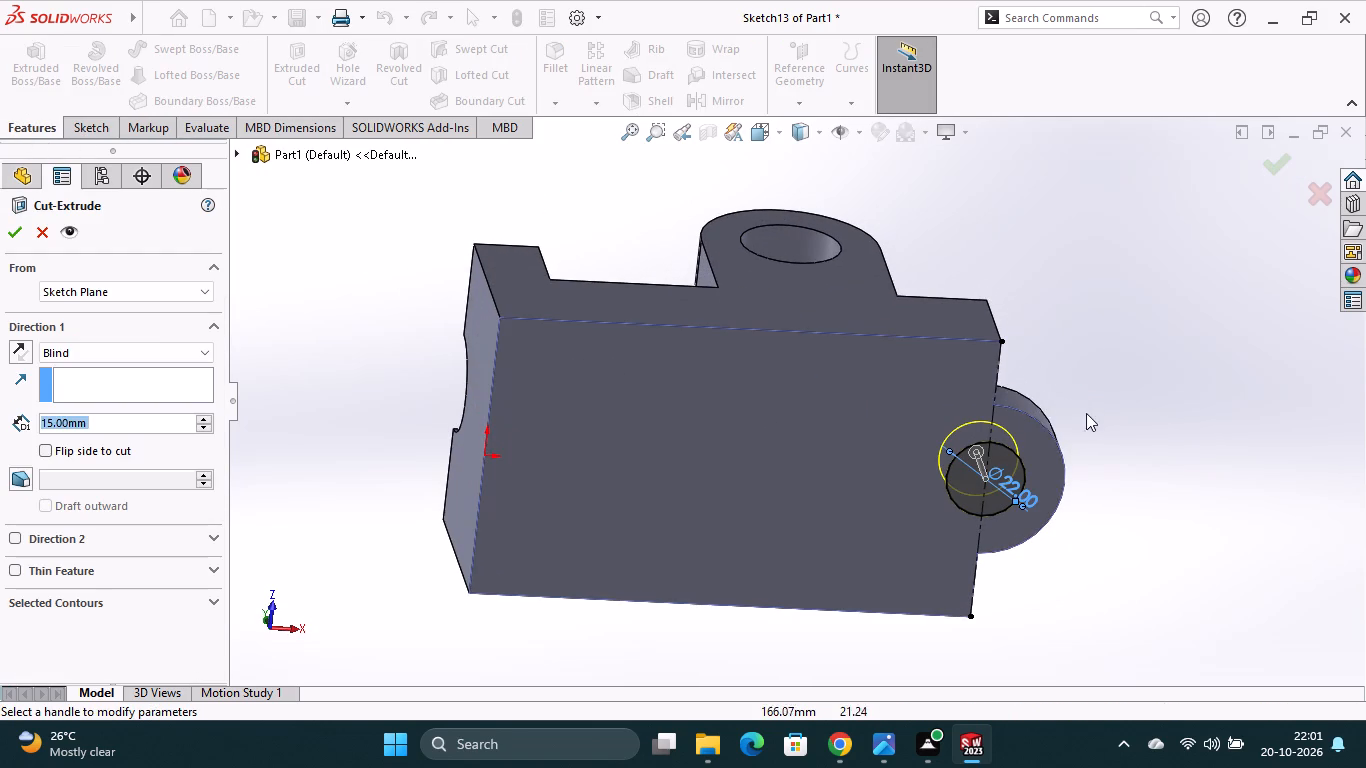
{"action": "middle_click_drag", "start_coordinate": [1148, 347], "coordinate": [1080, 555]}
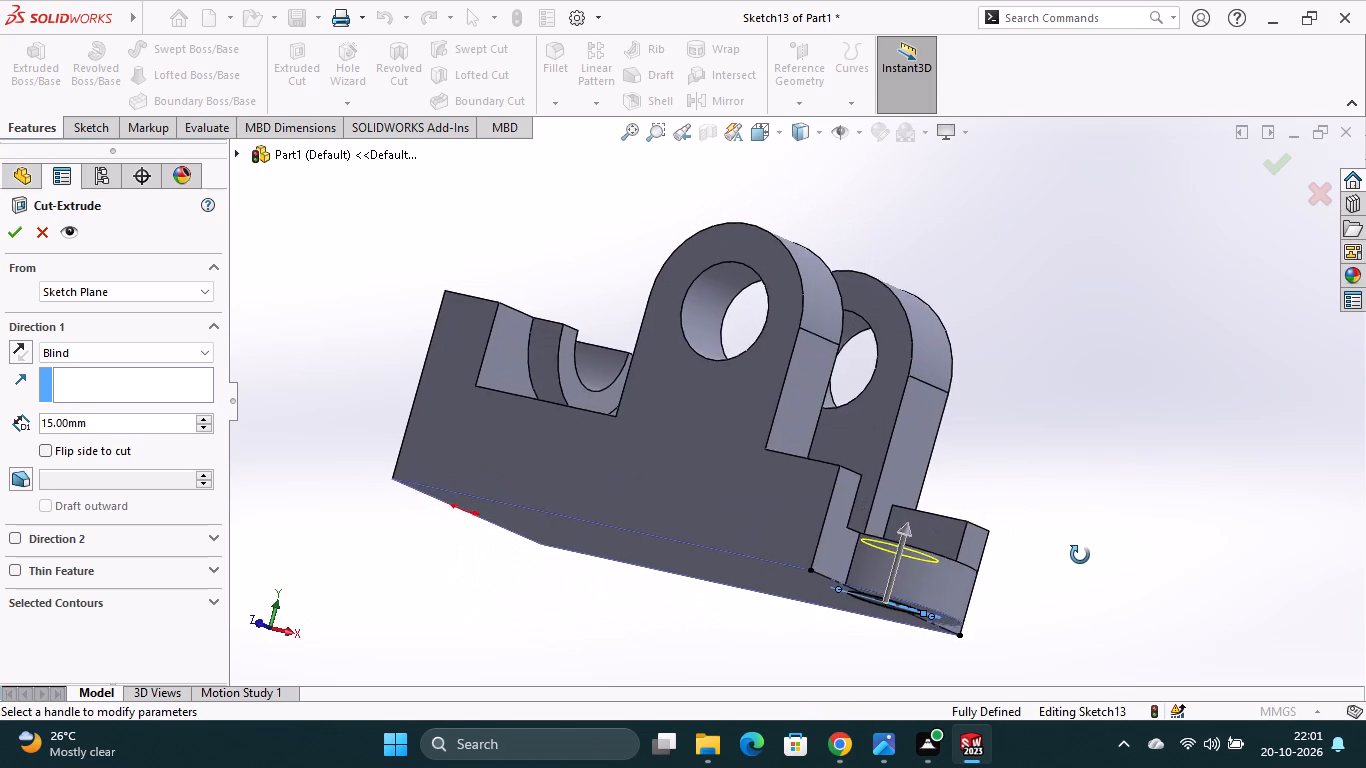
{"action": "middle_click_drag", "start_coordinate": [1080, 555], "coordinate": [1071, 570]}
{"action": "left_click", "coordinate": [12, 236]}
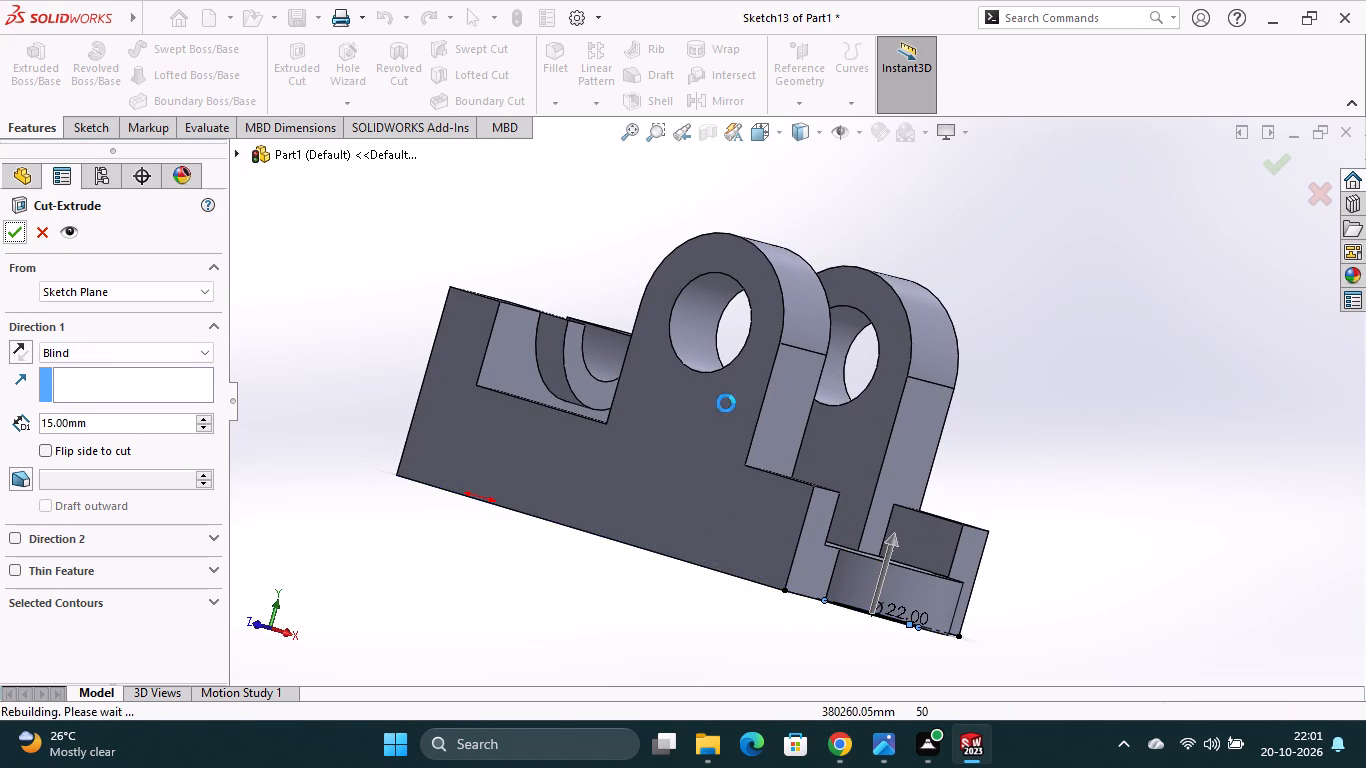
{"action": "middle_click_drag", "start_coordinate": [1043, 429], "coordinate": [998, 555]}
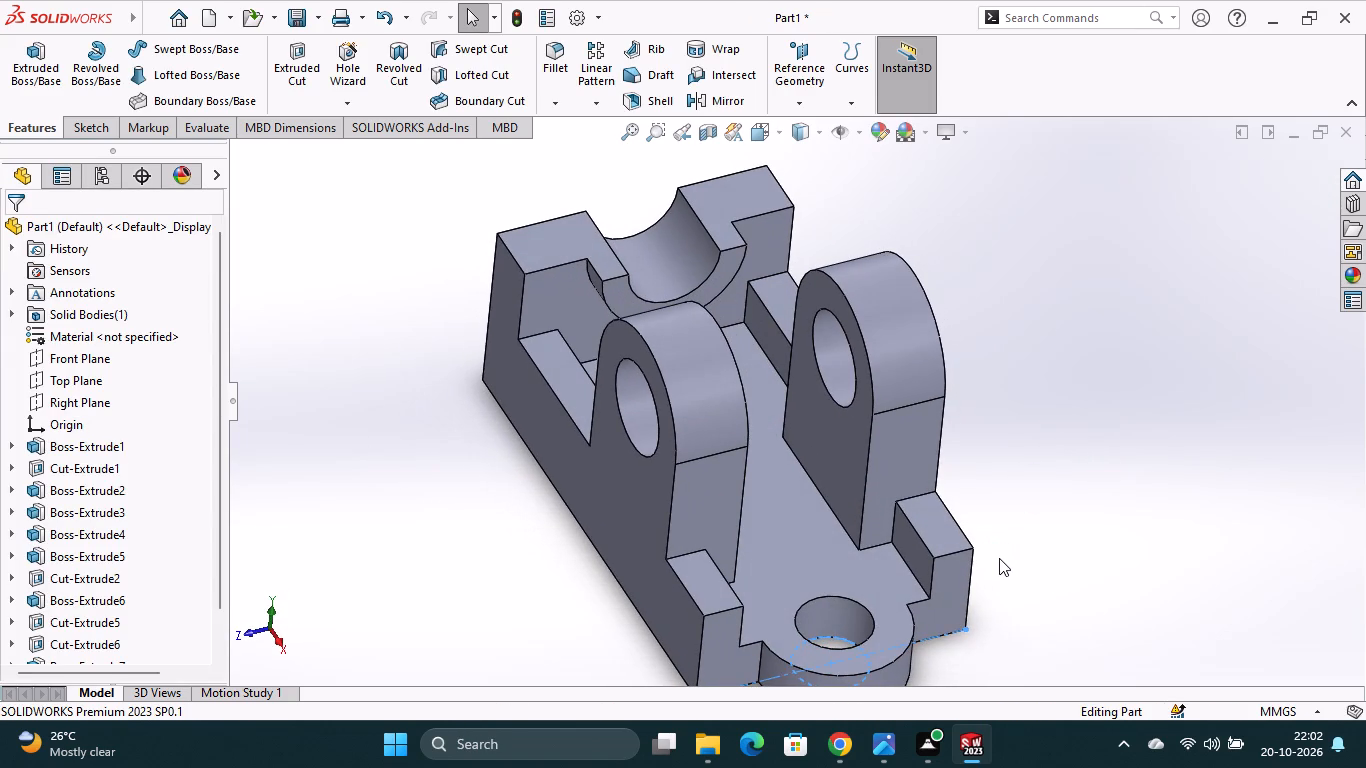
{"action": "key", "text": "Escape"}
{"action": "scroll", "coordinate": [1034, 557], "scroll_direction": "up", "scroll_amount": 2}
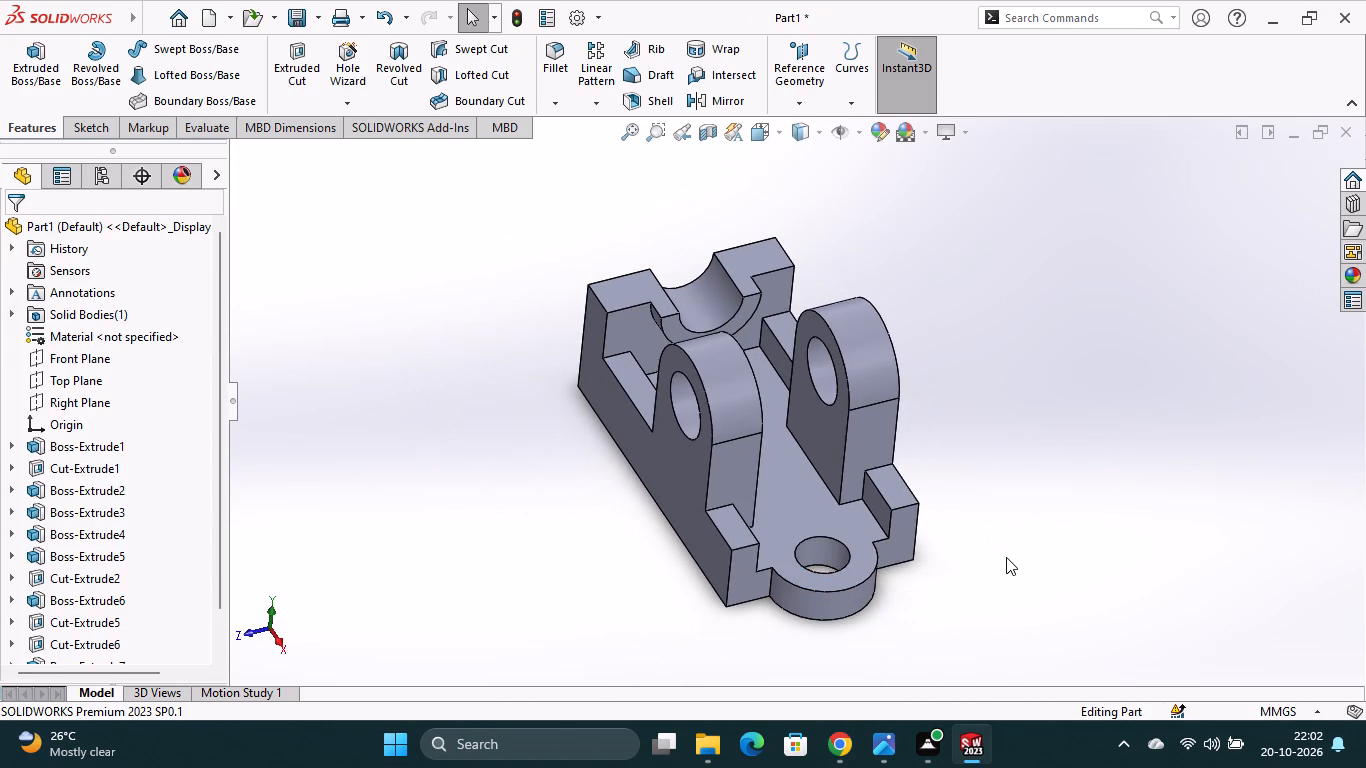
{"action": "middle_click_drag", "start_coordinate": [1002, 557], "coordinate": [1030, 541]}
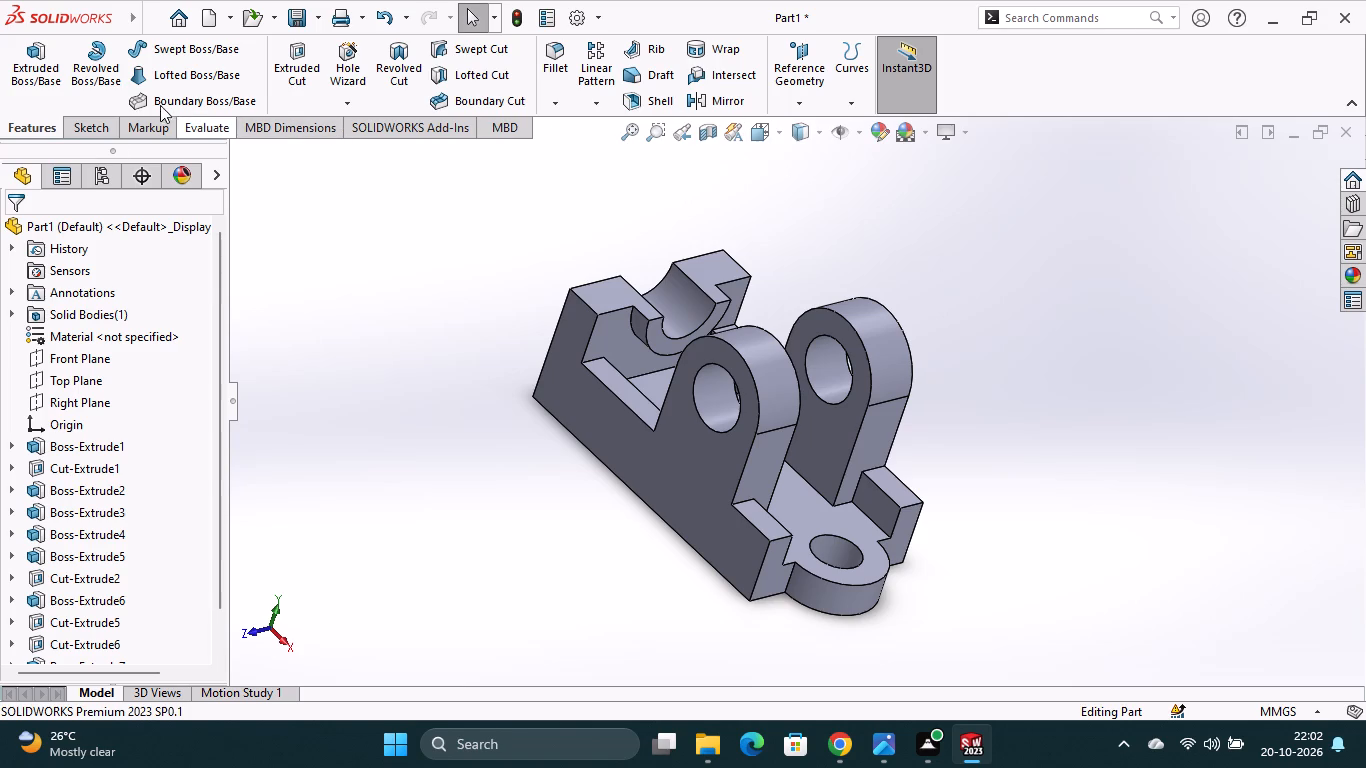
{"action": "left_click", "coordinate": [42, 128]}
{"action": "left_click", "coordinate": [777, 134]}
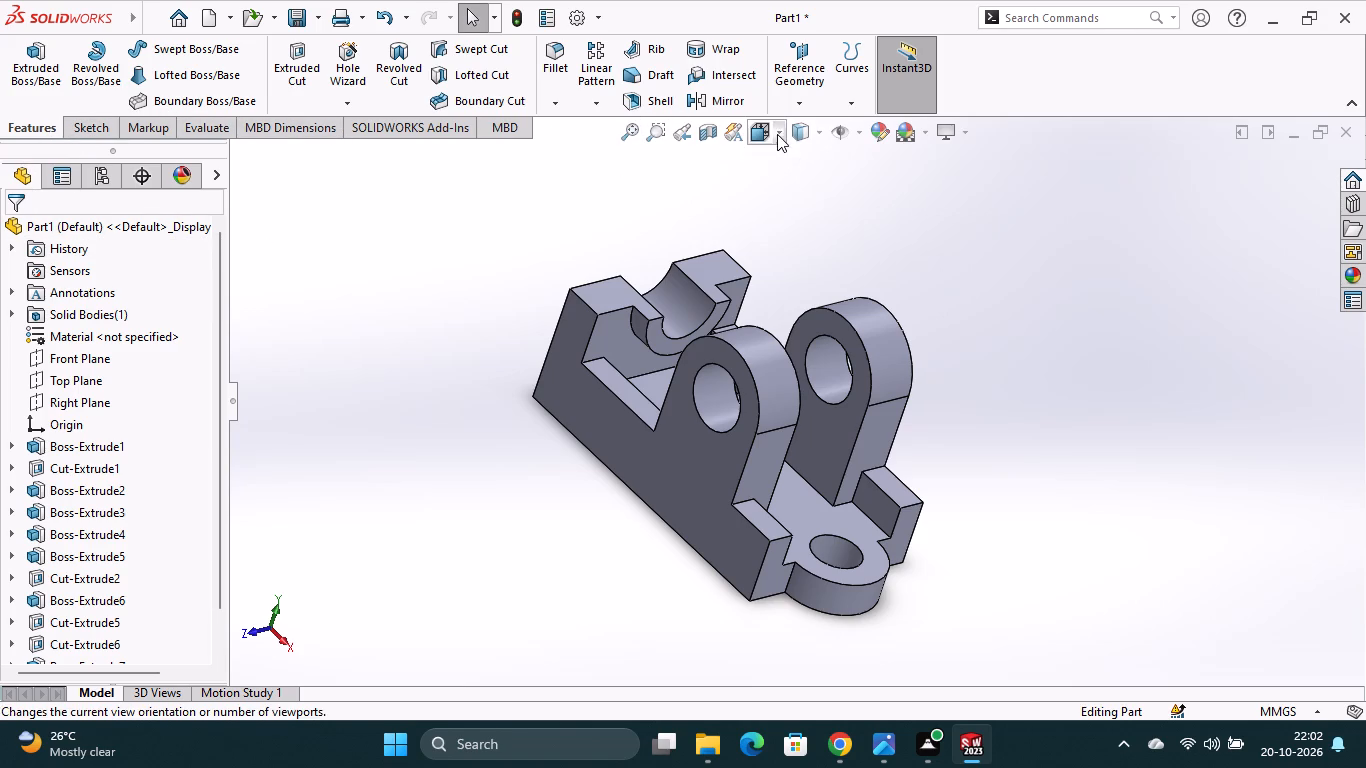
Set the finished bracket to the standard isometric view.
{"action": "left_click", "coordinate": [879, 242]}
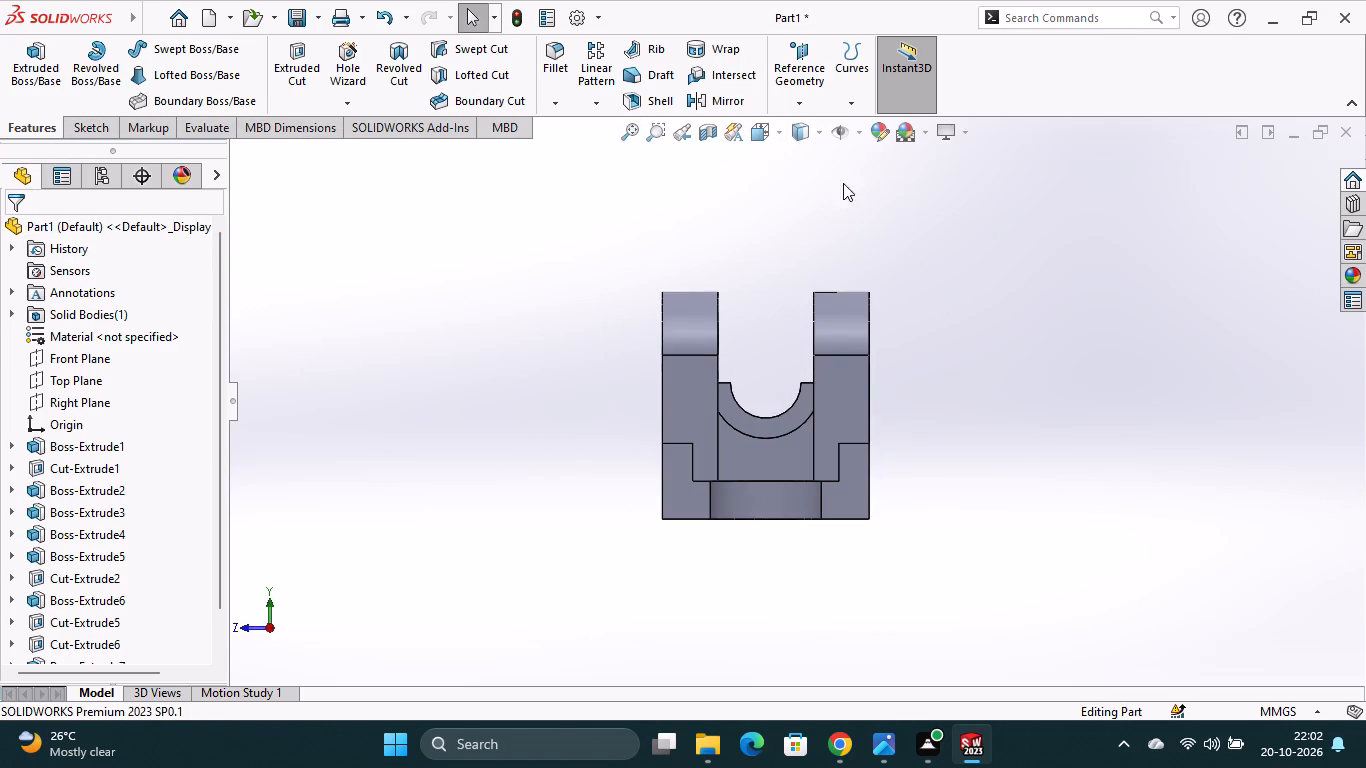
{"action": "left_click", "coordinate": [779, 136]}
{"action": "left_click", "coordinate": [879, 190]}
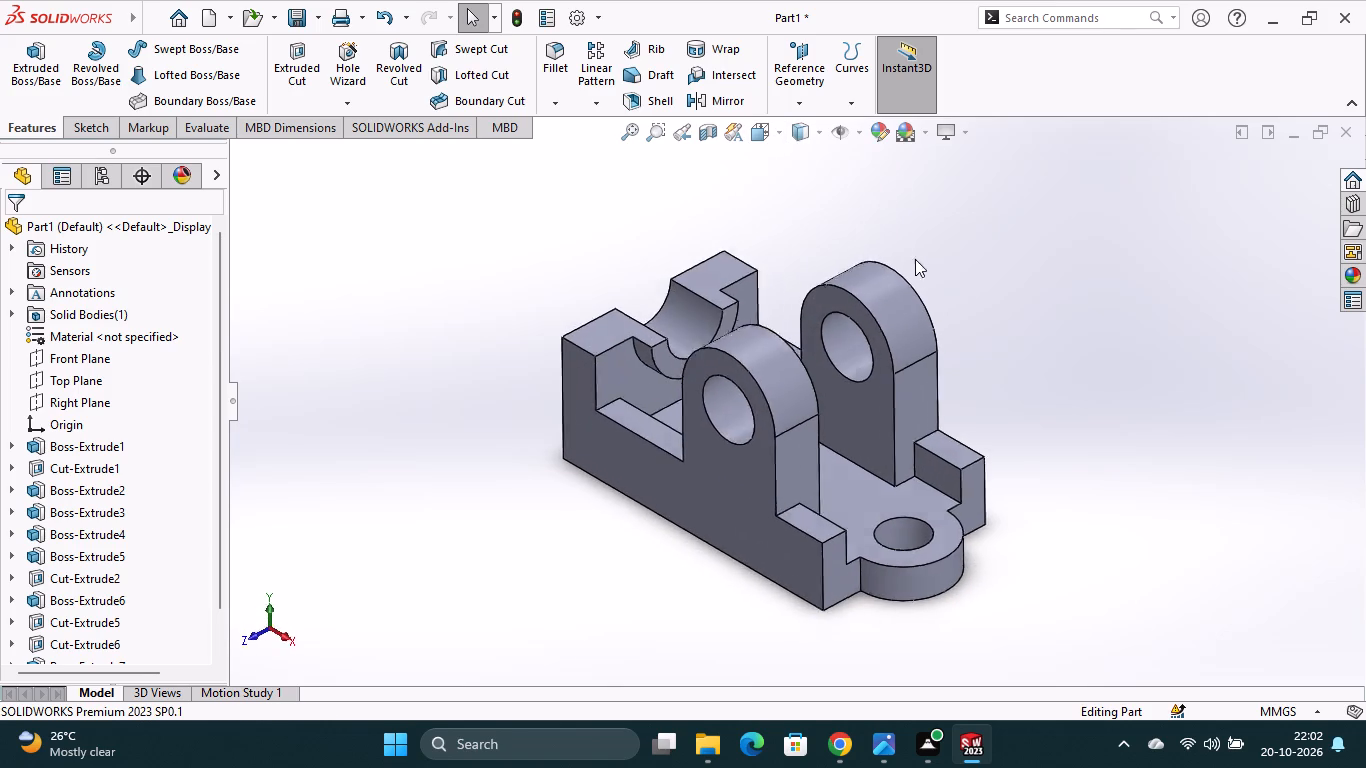
{"action": "left_click", "coordinate": [1097, 478]}
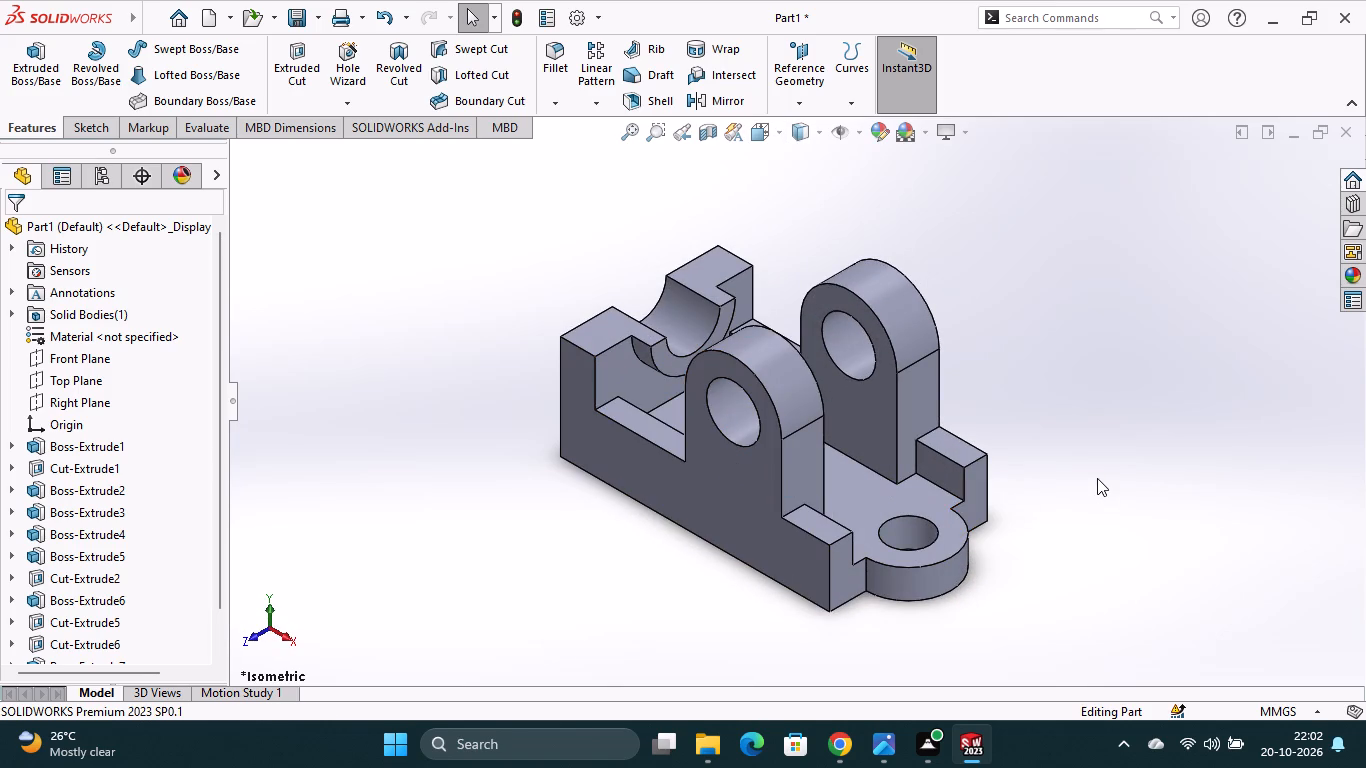
{"action": "right_click", "coordinate": [617, 554]}
{"action": "left_click", "coordinate": [527, 549]}
Save the bracket as a SOLIDWORKS part named Part19 in the Solidworks folder.
{"action": "key", "text": "ctrl+s"}
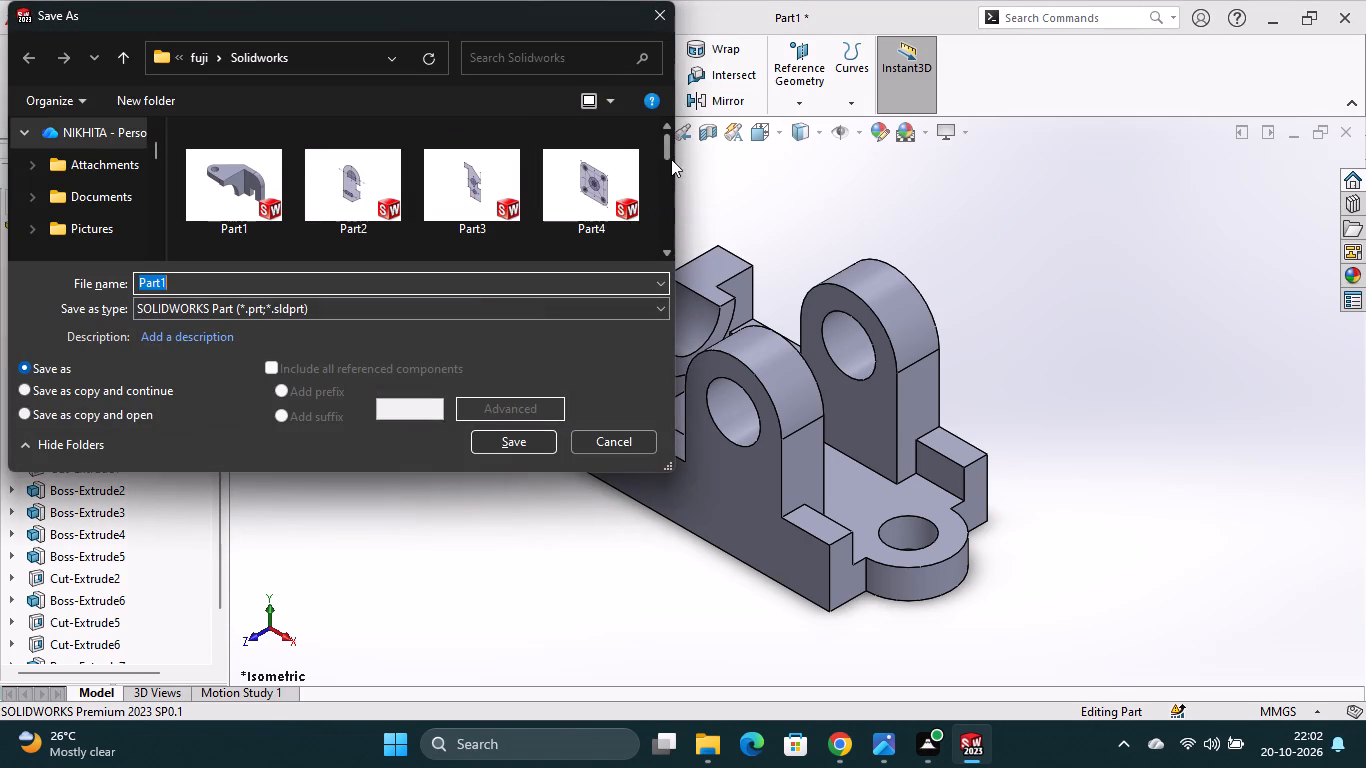
{"action": "left_click_drag", "start_coordinate": [667, 149], "coordinate": [683, 246]}
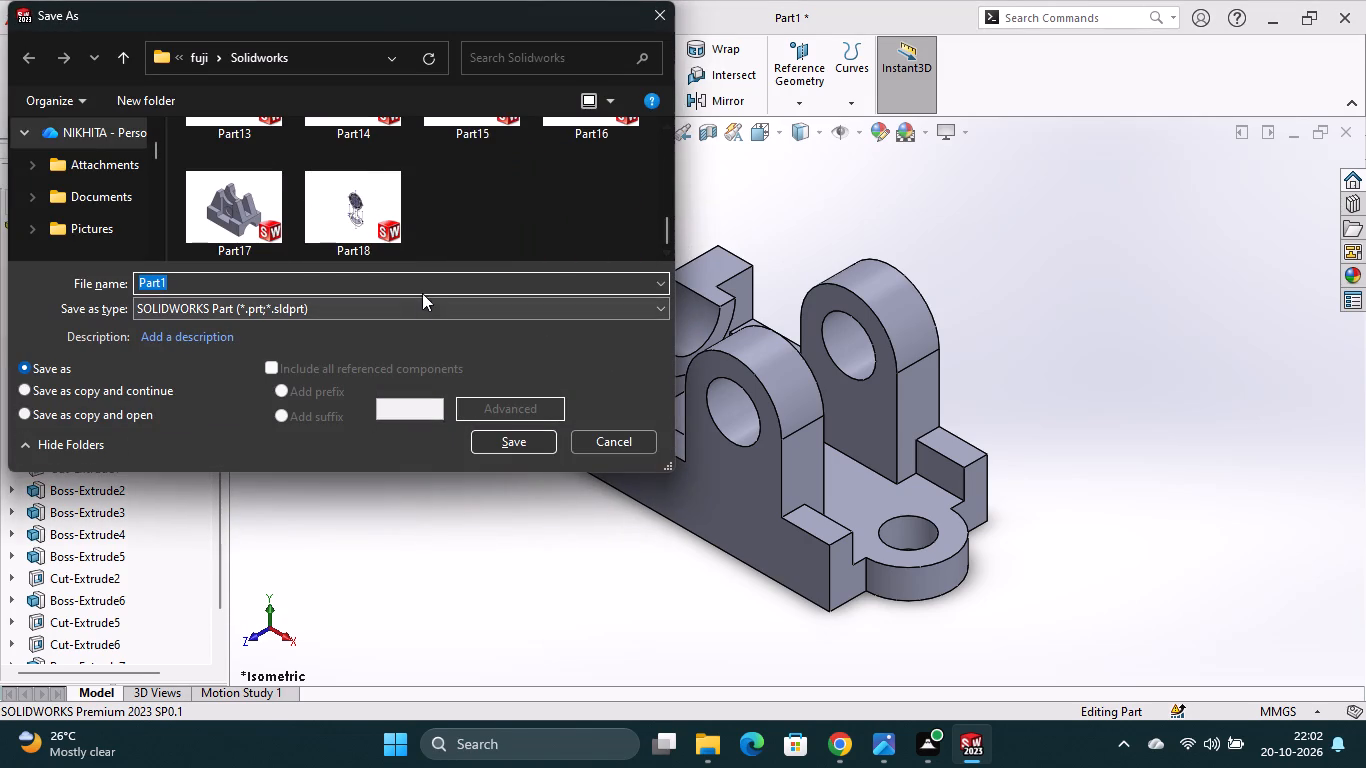
{"action": "key", "text": "BackSpace"}
{"action": "key", "text": "p"}
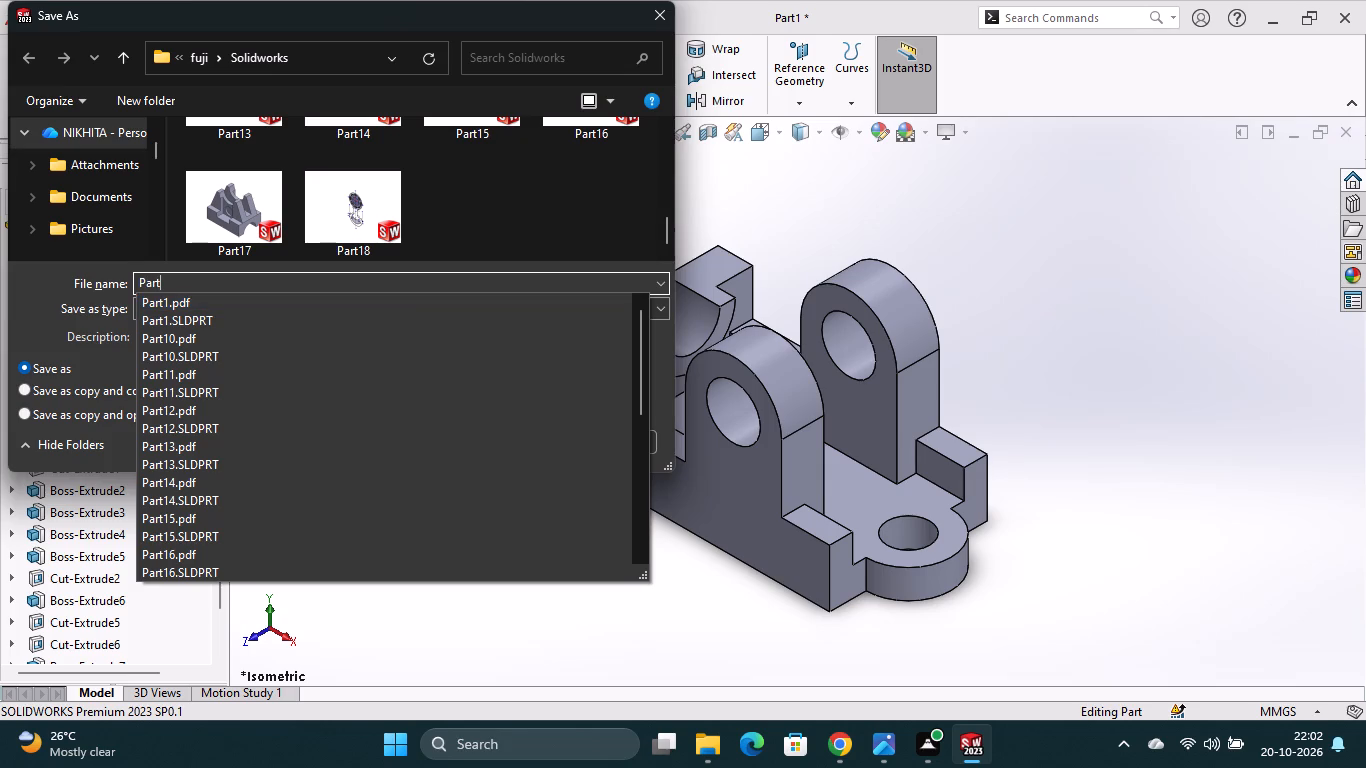
{"action": "key", "text": "9"}
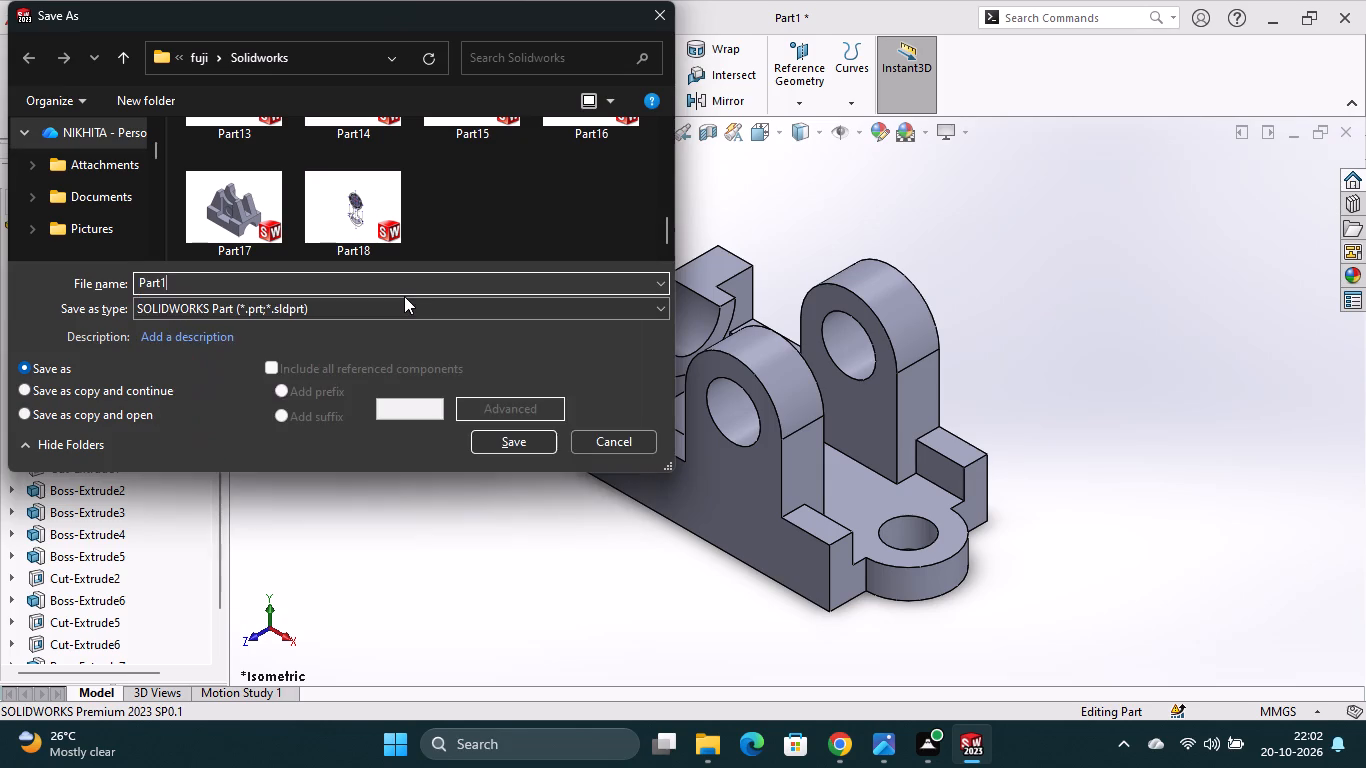
{"action": "key", "text": "Return"}
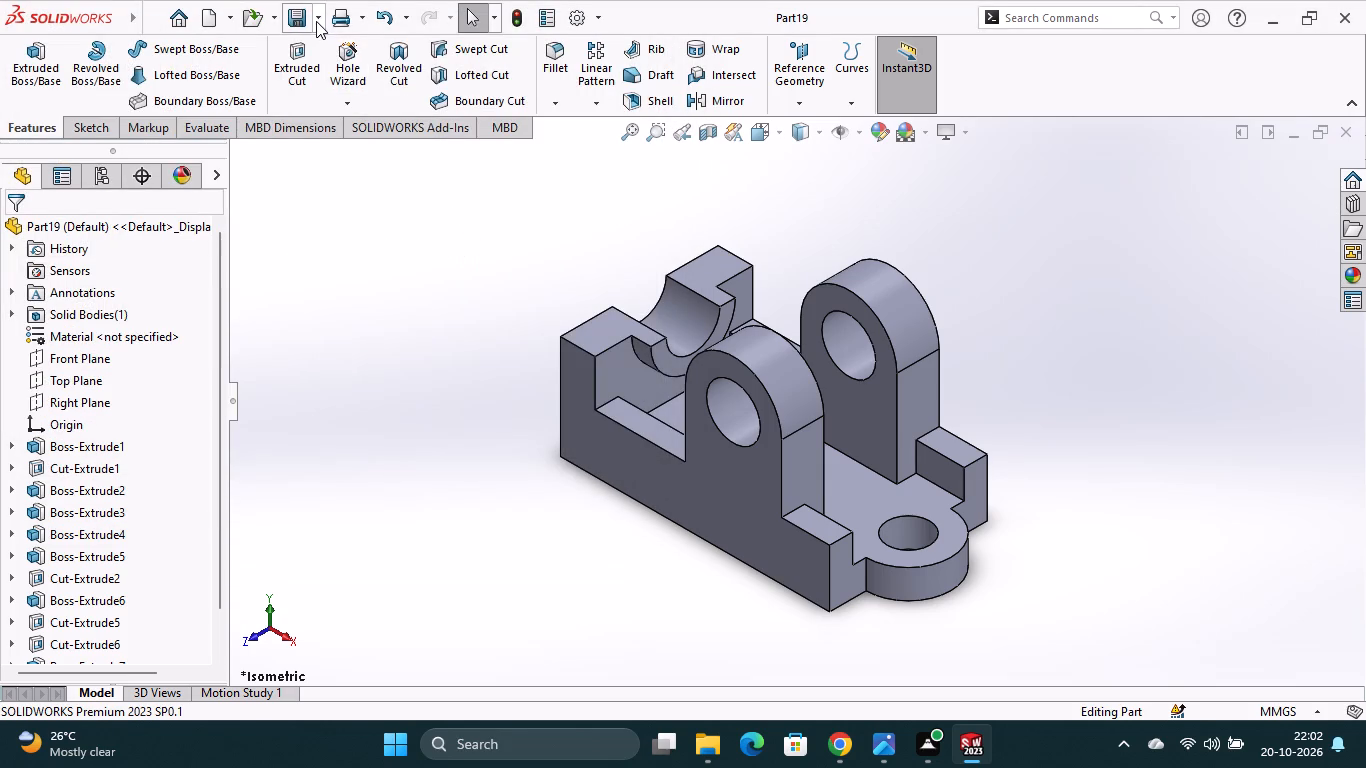
Save a copy of the Part19 bracket in Adobe Portable Document Format (*.pdf).
{"action": "left_click", "coordinate": [316, 21]}
{"action": "left_click", "coordinate": [363, 72]}
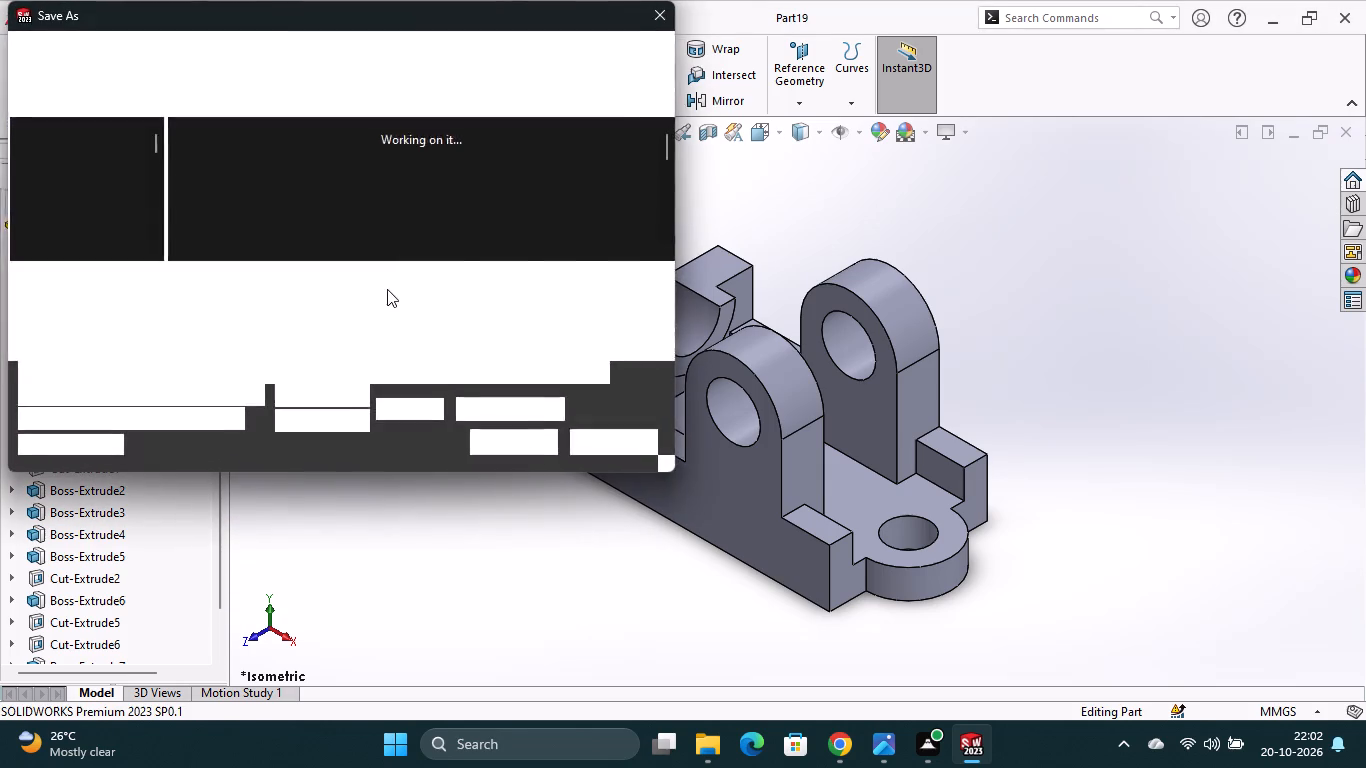
{"action": "left_click", "coordinate": [421, 301]}
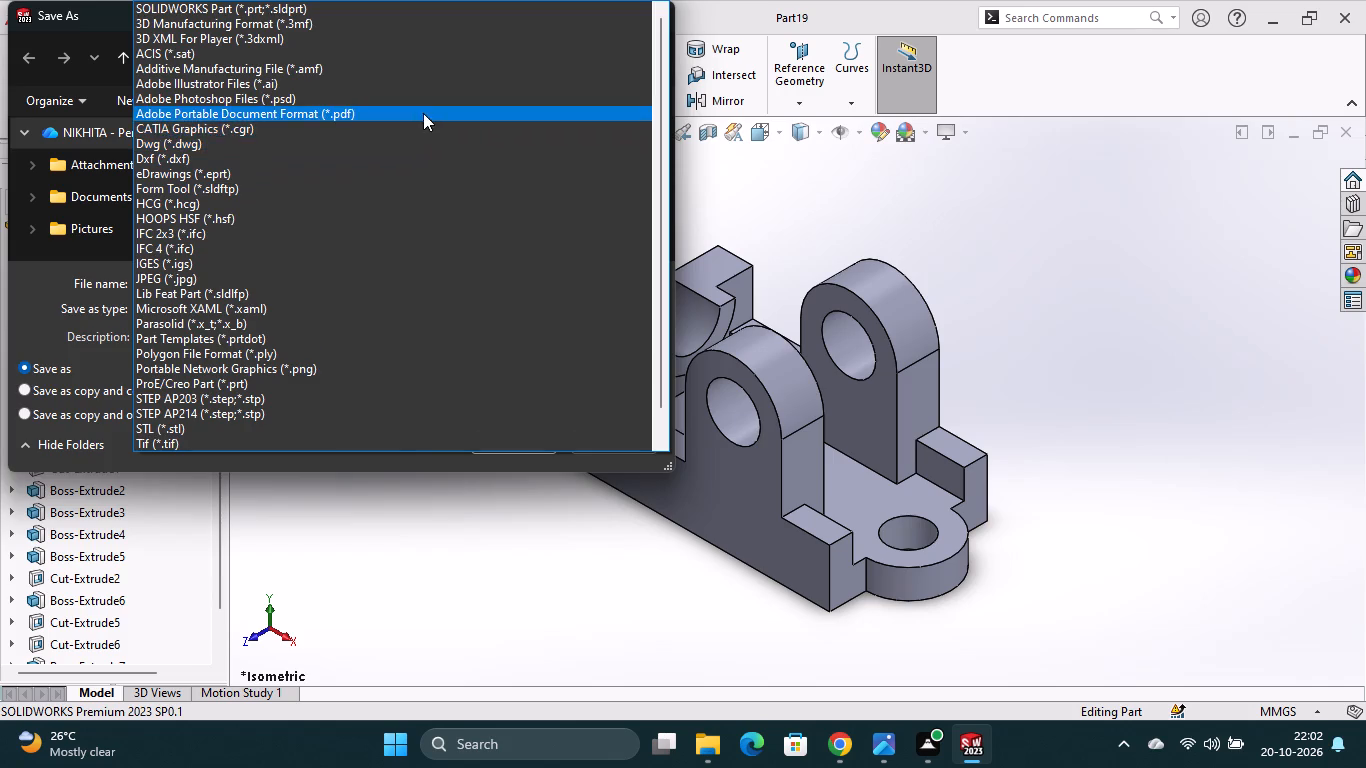
{"action": "left_click", "coordinate": [423, 113]}
{"action": "left_click", "coordinate": [535, 491]}
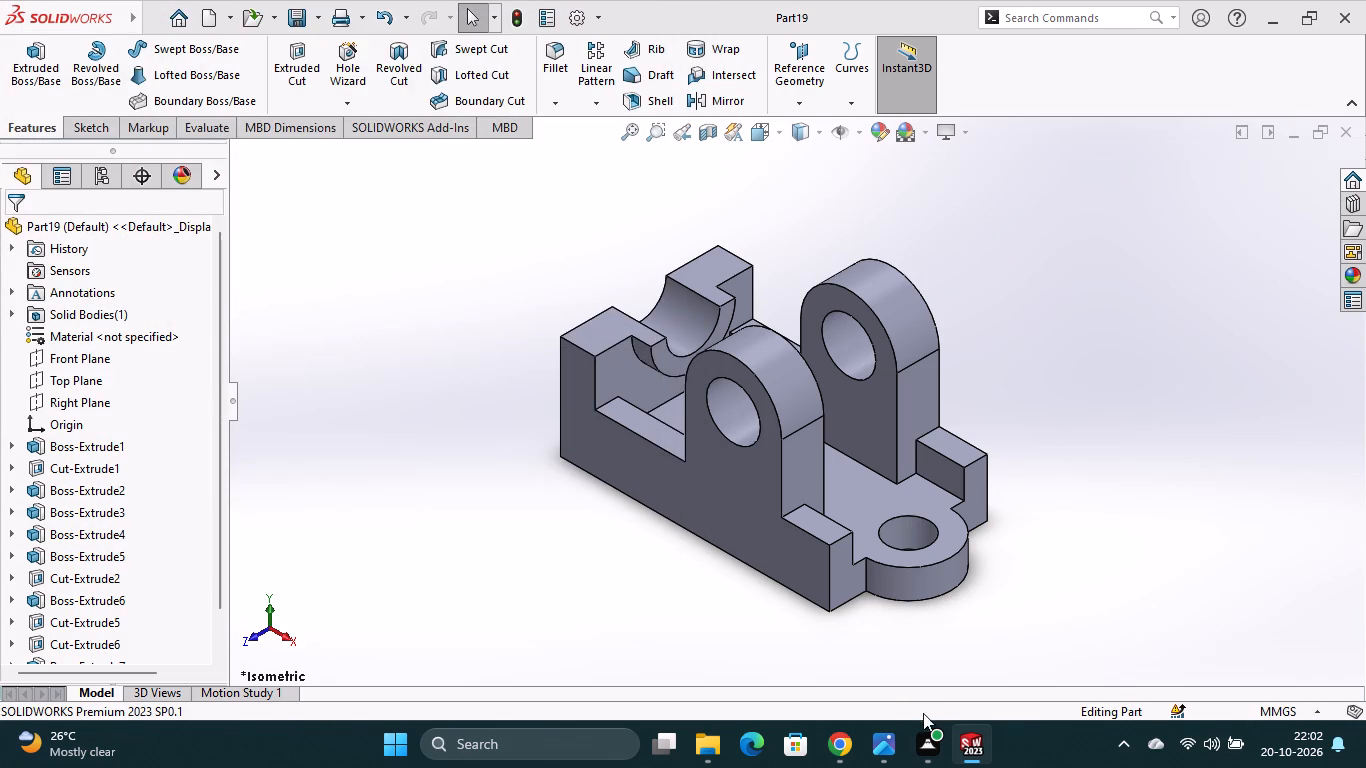